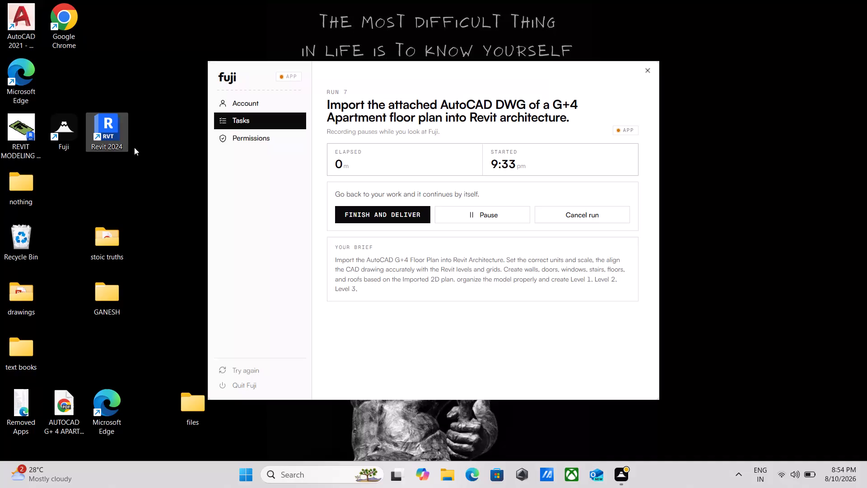
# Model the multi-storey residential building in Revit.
# Launch Revit 2024 from the desktop.
pyautogui.click(107, 128)
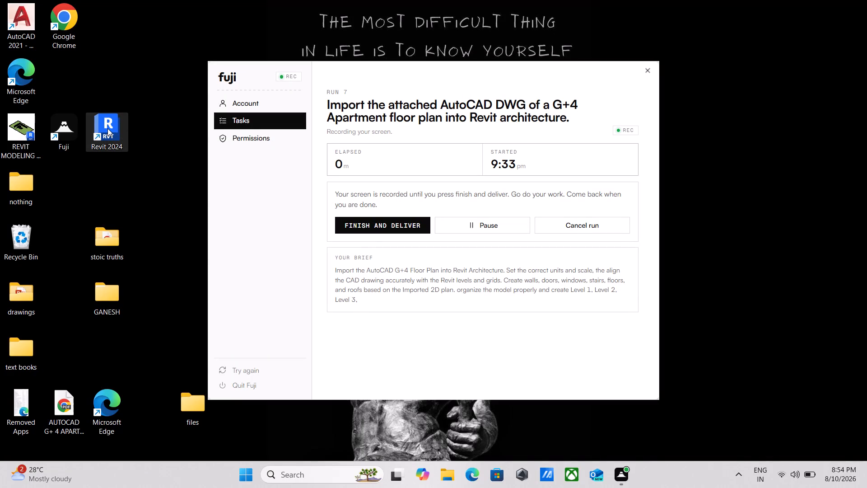
pyautogui.doubleClick(107, 128)
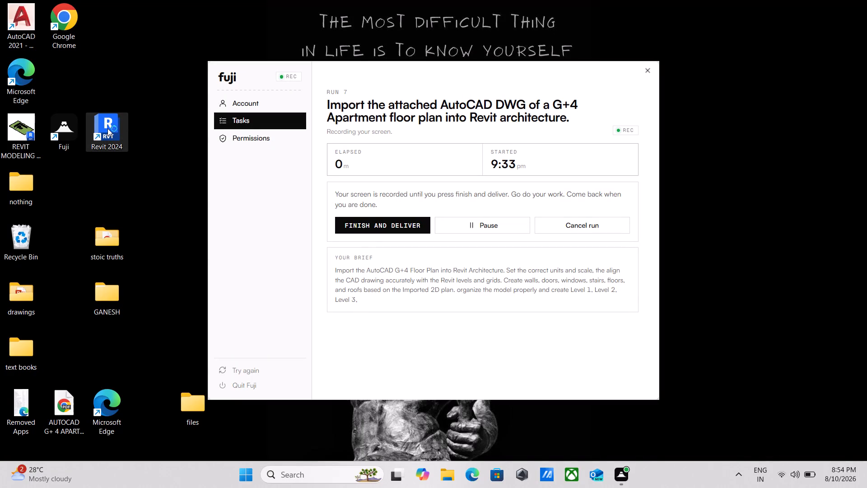
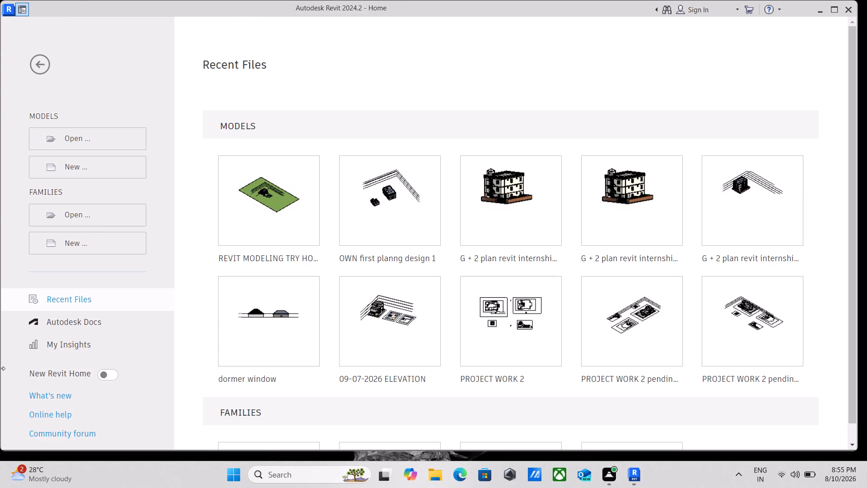
# Create a new project from the English-Imperial default.rte template.
pyautogui.click(86, 166)
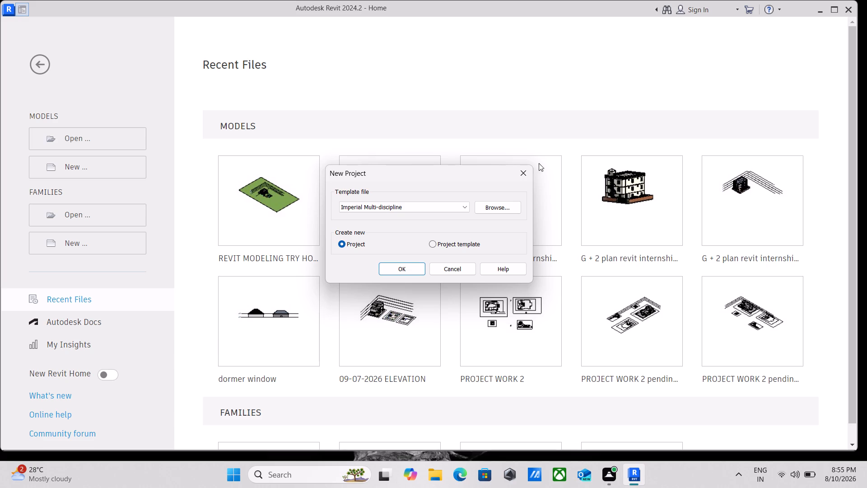
pyautogui.click(508, 206)
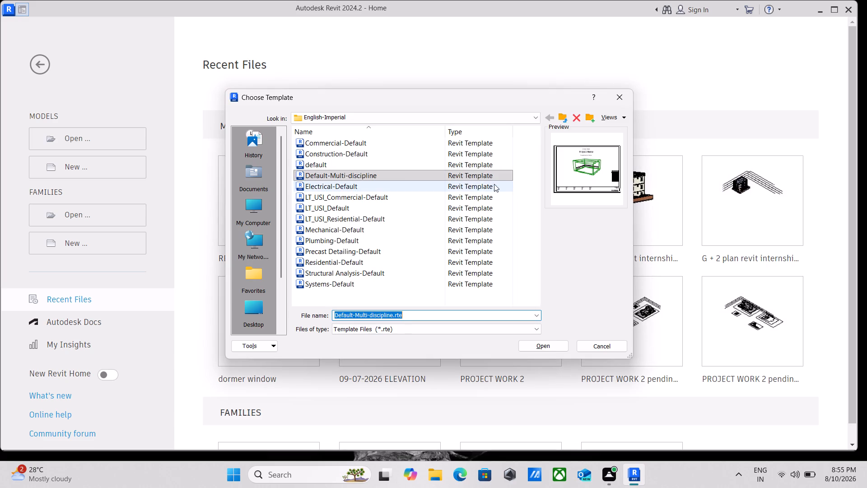
pyautogui.click(371, 166)
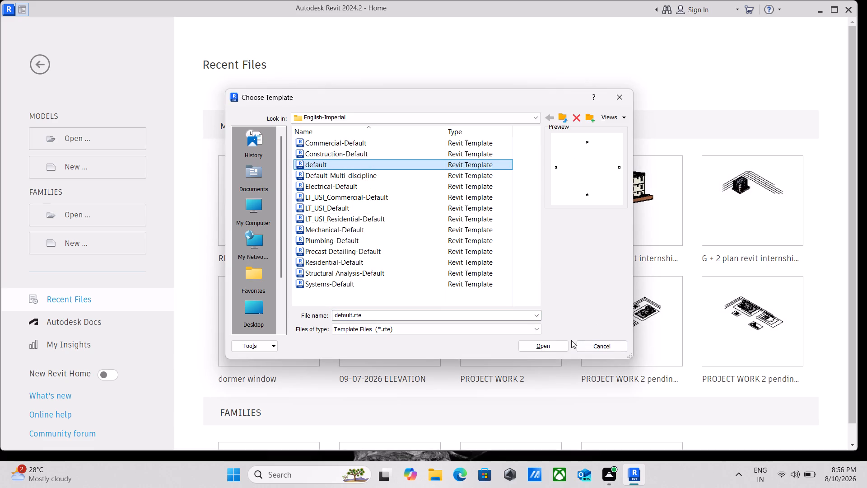
pyautogui.click(546, 346)
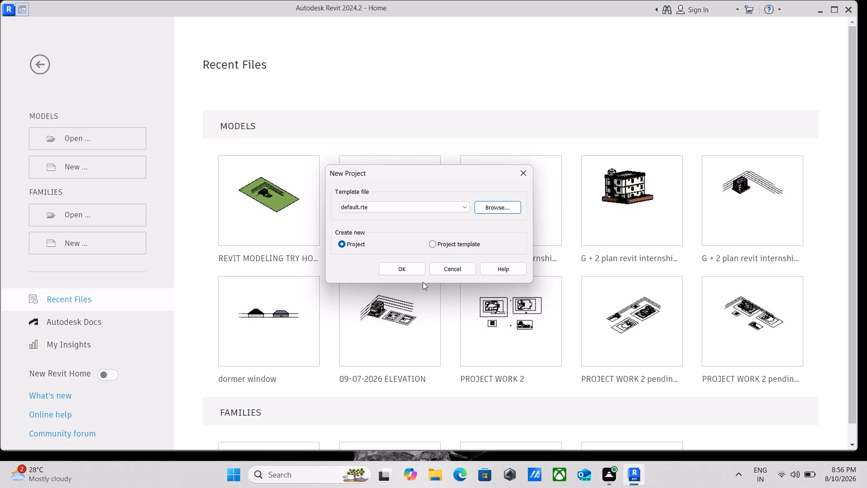
pyautogui.click(399, 269)
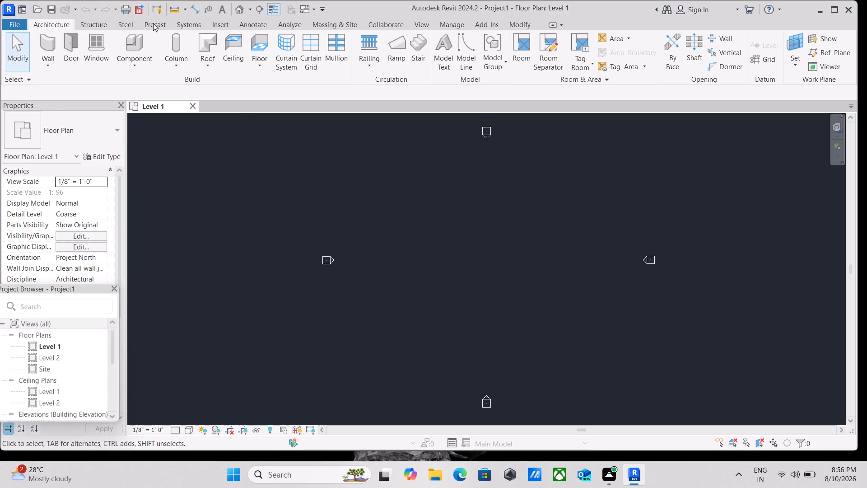
# Start a CAD import and browse to the Downloads folder.
pyautogui.click(216, 24)
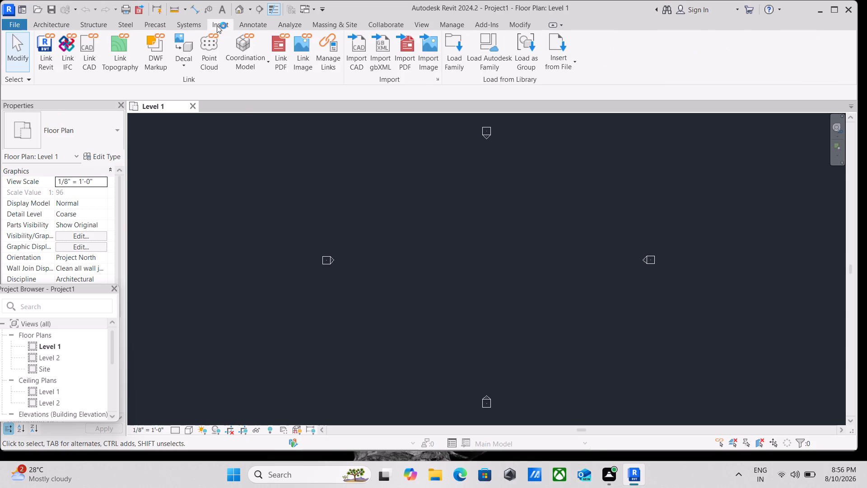
pyautogui.click(350, 56)
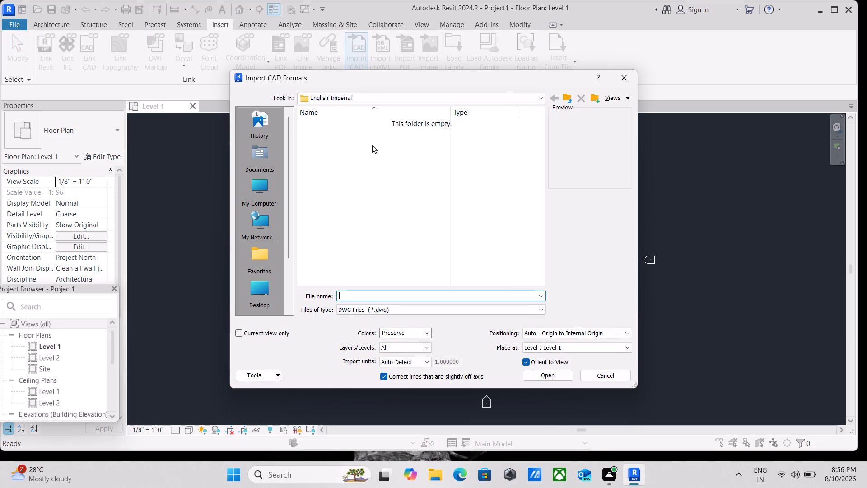
pyautogui.scroll(-4, 233, 261)
pyautogui.scroll(2, 259, 252)
pyautogui.scroll(-1, 258, 248)
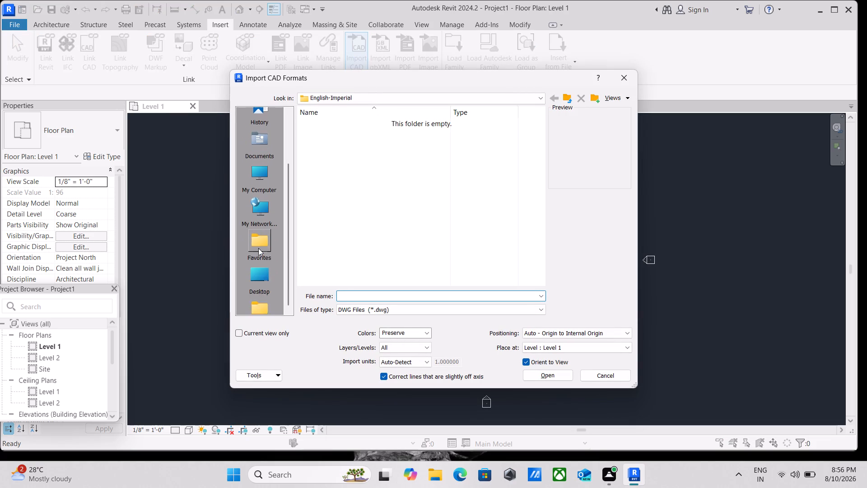
pyautogui.click(260, 239)
pyautogui.moveTo(260, 239); pyautogui.dragTo(252, 242)
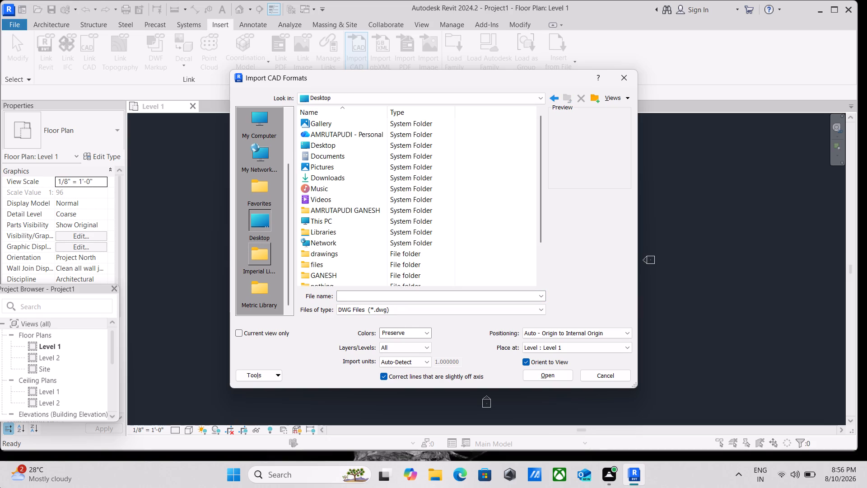
pyautogui.doubleClick(362, 178)
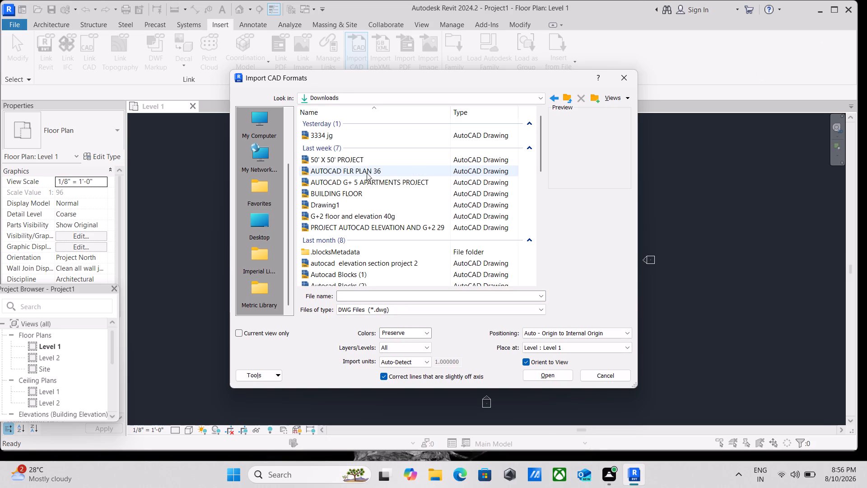
# Look through the AutoCAD drawings in the Downloads folder for the apartment project file.
pyautogui.scroll(-2, 332, 194)
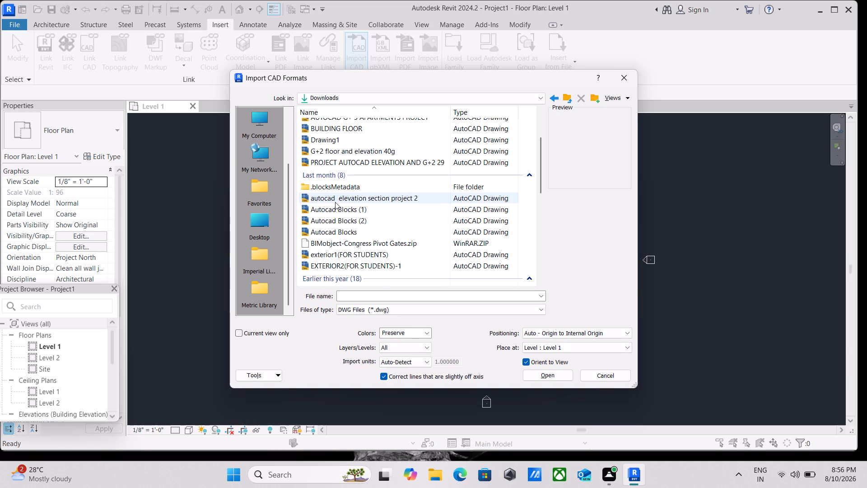
pyautogui.scroll(-1, 354, 176)
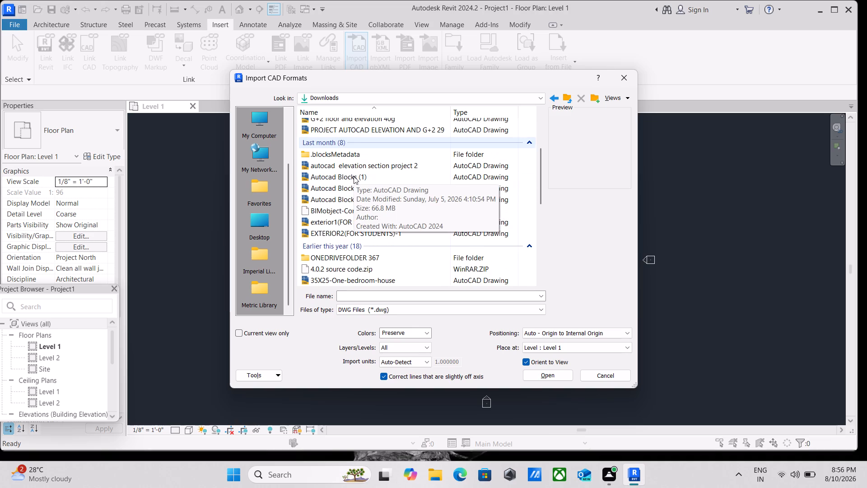
pyautogui.scroll(-2, 354, 176)
pyautogui.scroll(2, 338, 216)
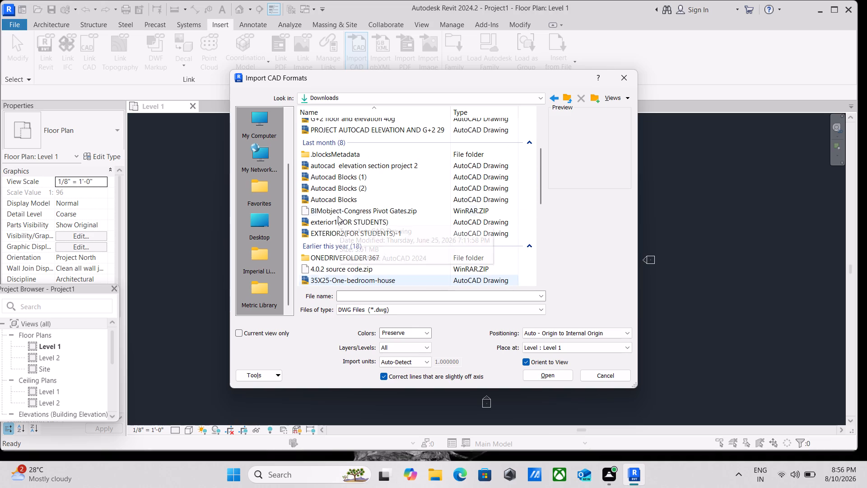
pyautogui.scroll(1, 347, 201)
pyautogui.scroll(-1, 341, 200)
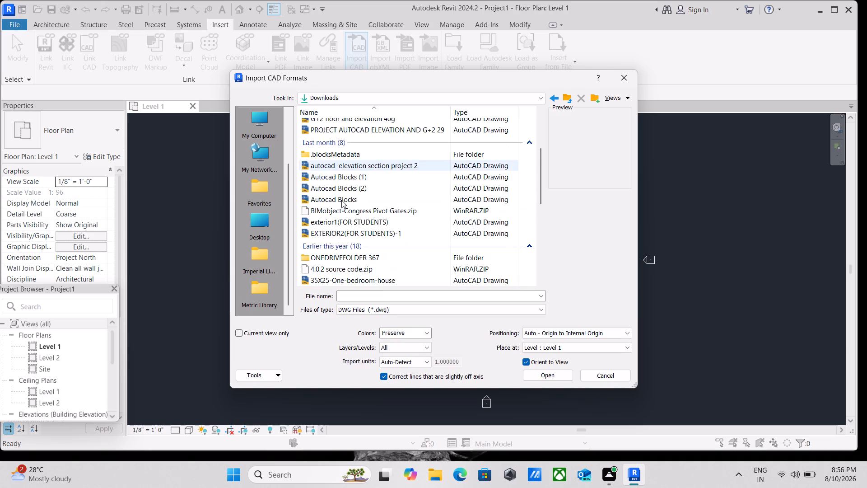
pyautogui.scroll(-7, 341, 200)
pyautogui.scroll(2, 339, 203)
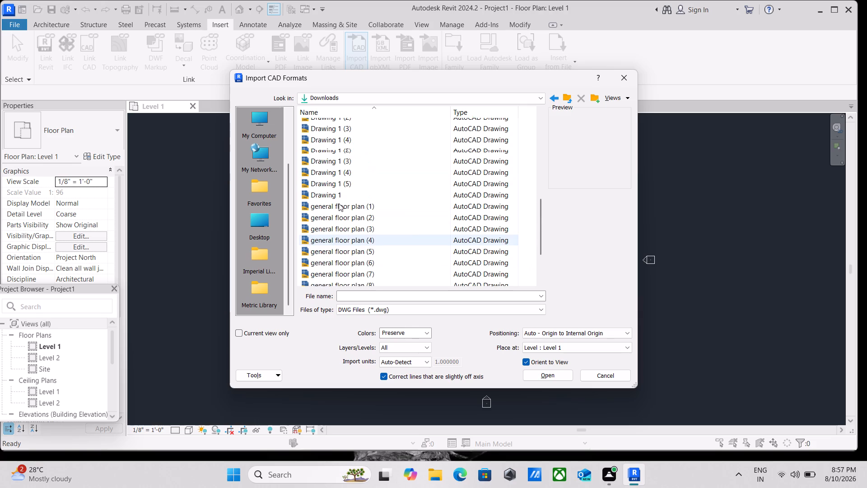
pyautogui.scroll(2, 339, 203)
pyautogui.scroll(-1, 329, 206)
pyautogui.scroll(2, 328, 208)
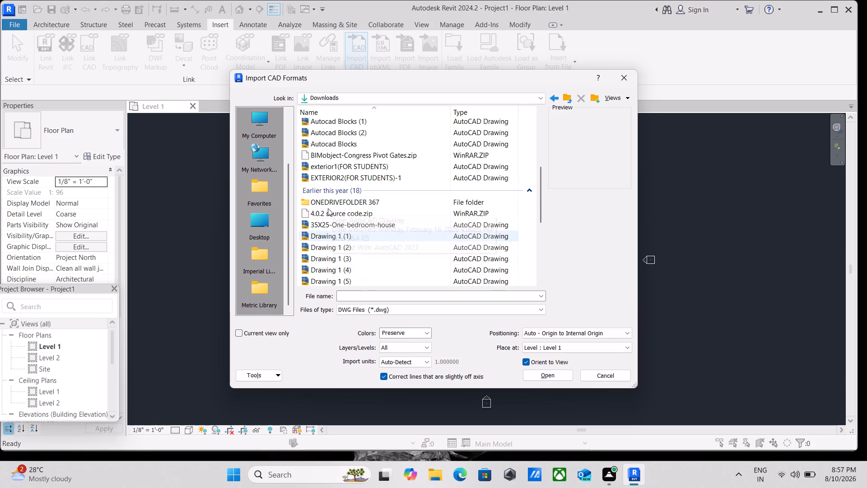
pyautogui.scroll(4, 329, 206)
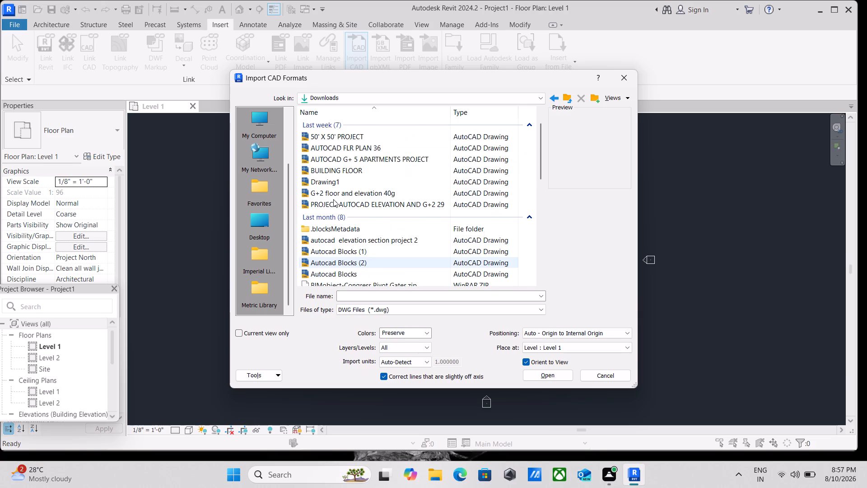
pyautogui.scroll(-3, 333, 199)
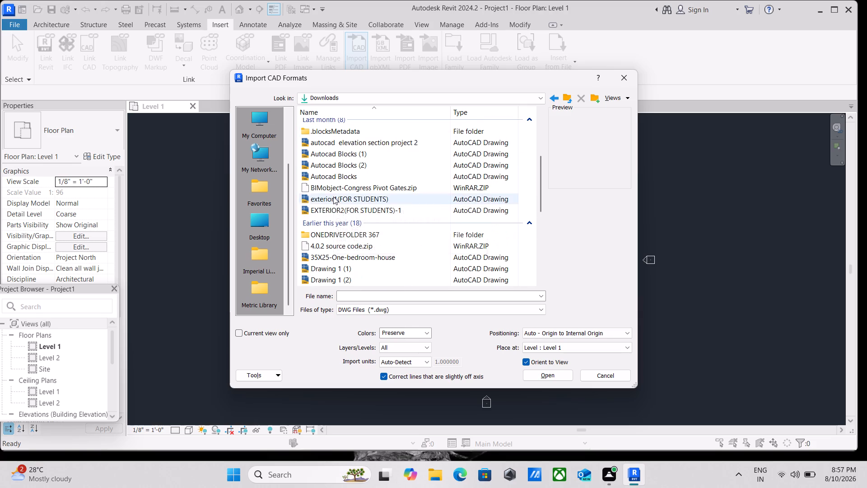
pyautogui.scroll(1, 324, 186)
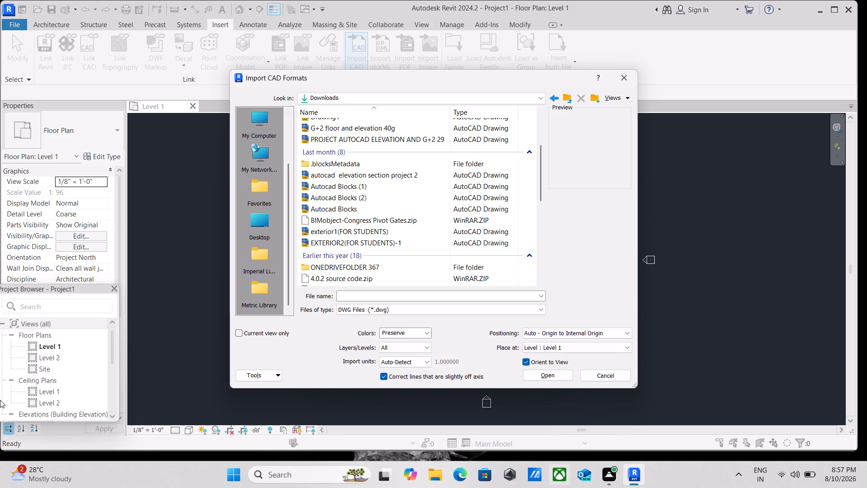
pyautogui.scroll(4, 384, 230)
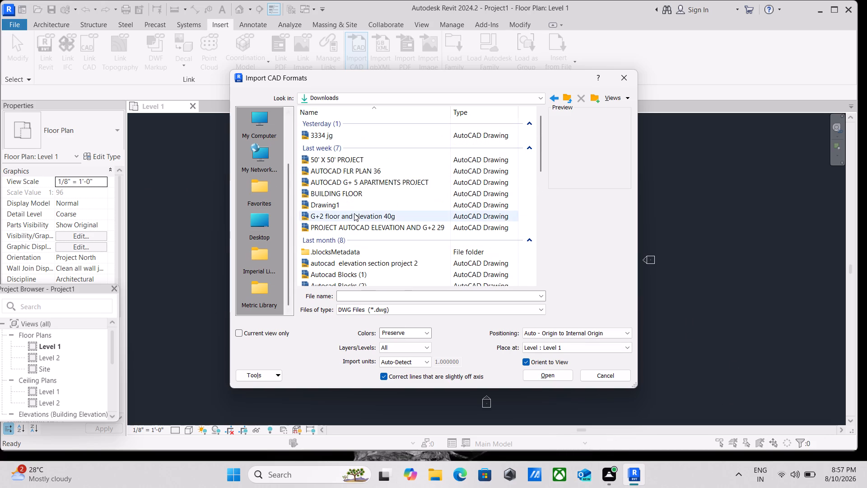
pyautogui.scroll(-2, 336, 187)
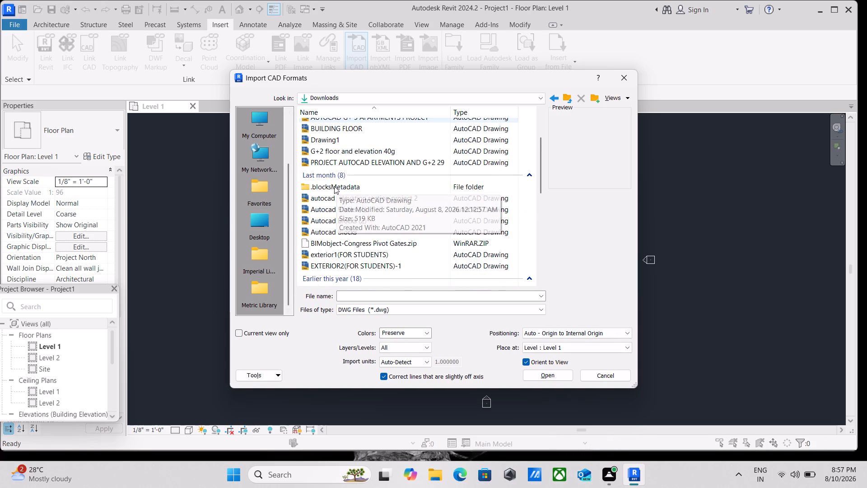
pyautogui.scroll(-4, 336, 185)
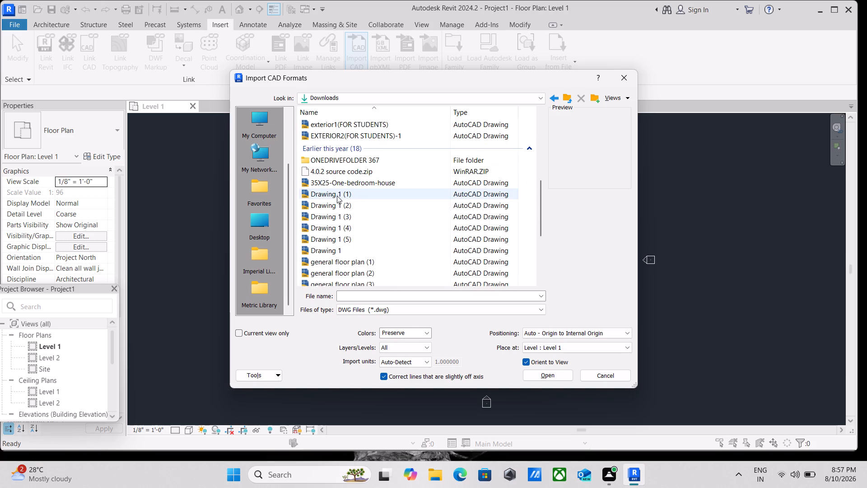
pyautogui.scroll(-7, 336, 189)
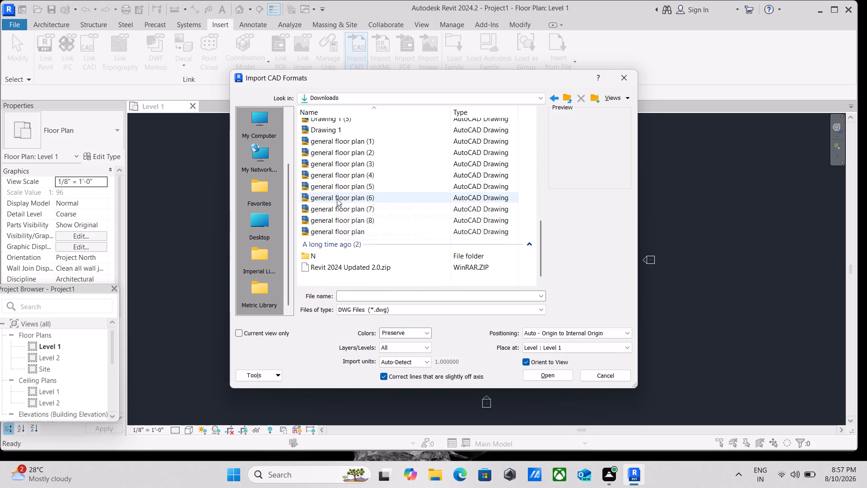
pyautogui.scroll(6, 337, 199)
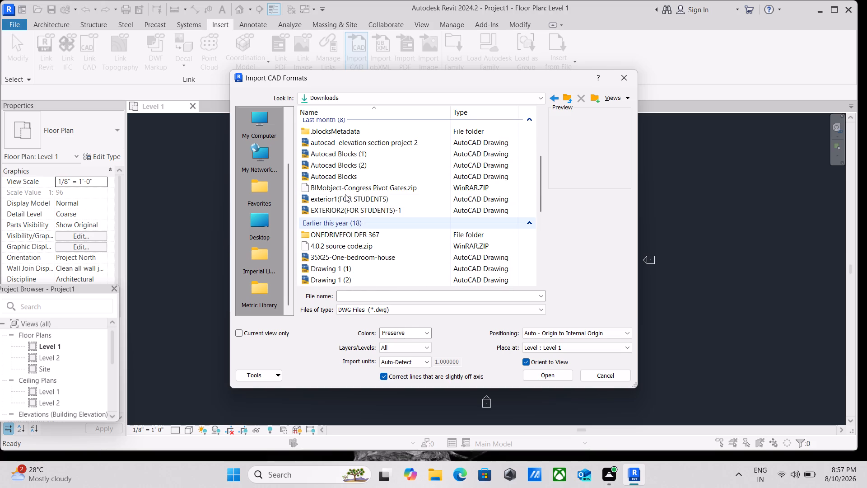
pyautogui.scroll(1, 345, 194)
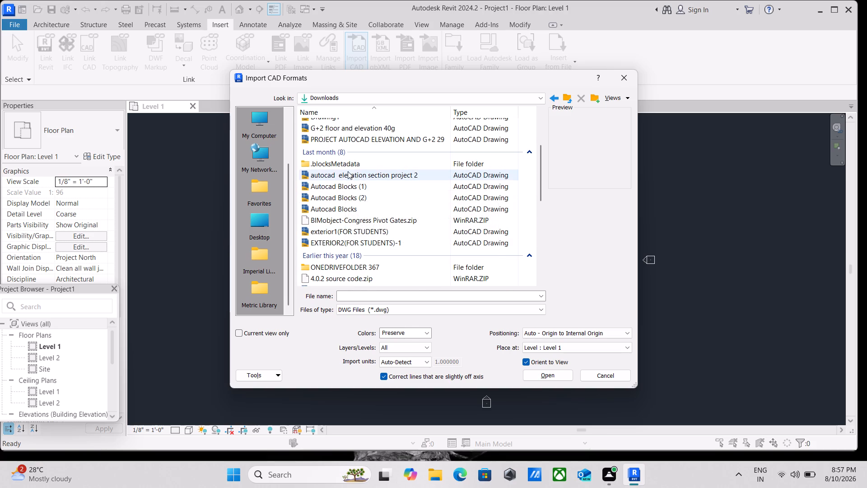
pyautogui.scroll(2, 350, 135)
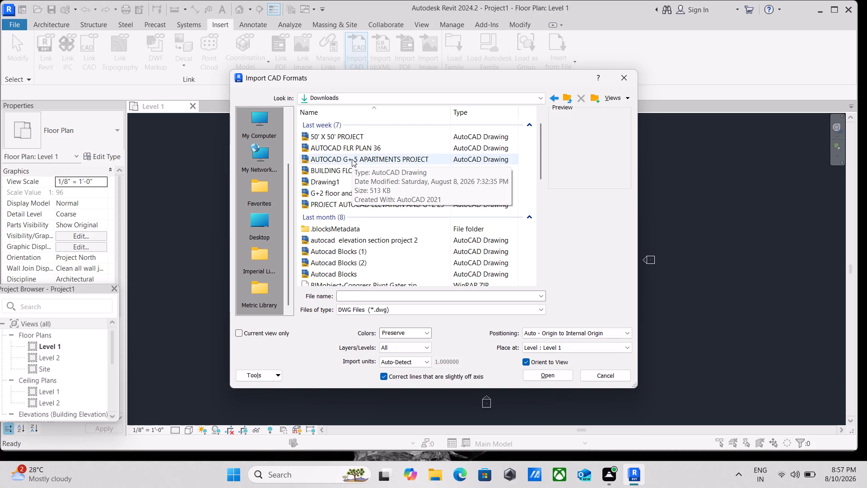
# Import AUTOCAD G+ 5 APARTMENTS PROJECT.dwg at Level 1 with Auto - Center to Center positioning.
pyautogui.click(353, 158)
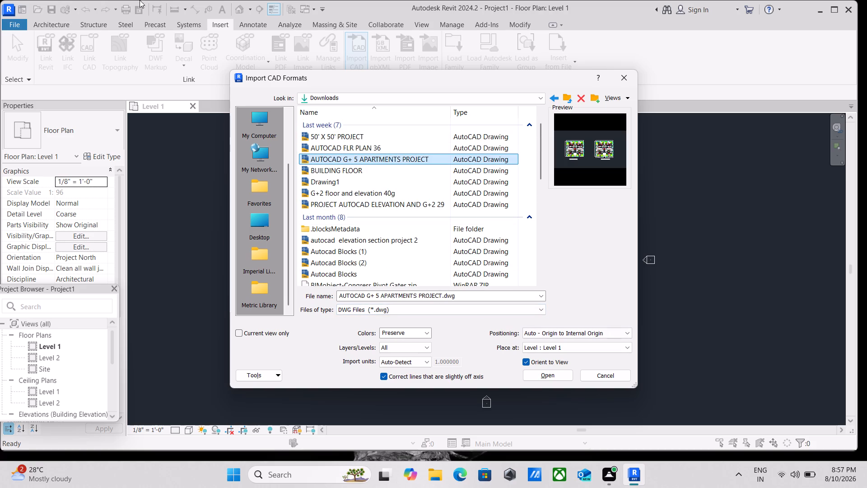
pyautogui.click(581, 332)
pyautogui.click(575, 342)
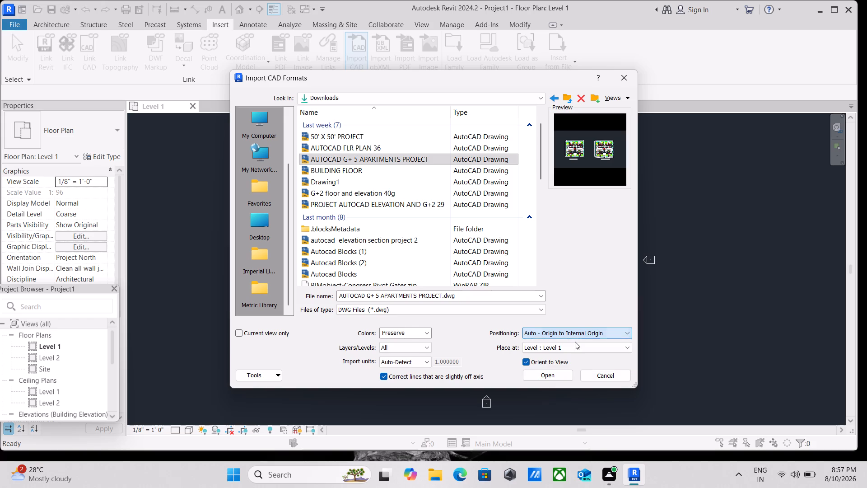
pyautogui.click(544, 375)
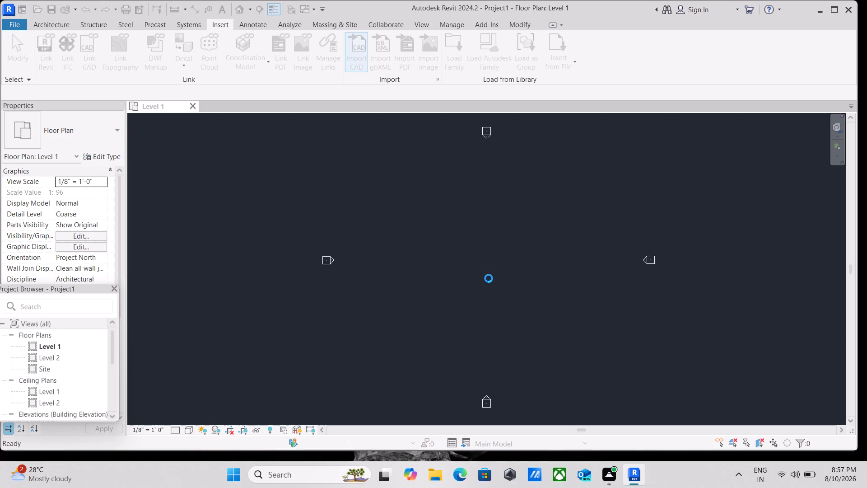
# Move the imported apartment drawing about 292' diagonally with Constrain off, placing the GROUND FLOOR plan between the four elevation markers.
pyautogui.scroll(2, 491, 223)
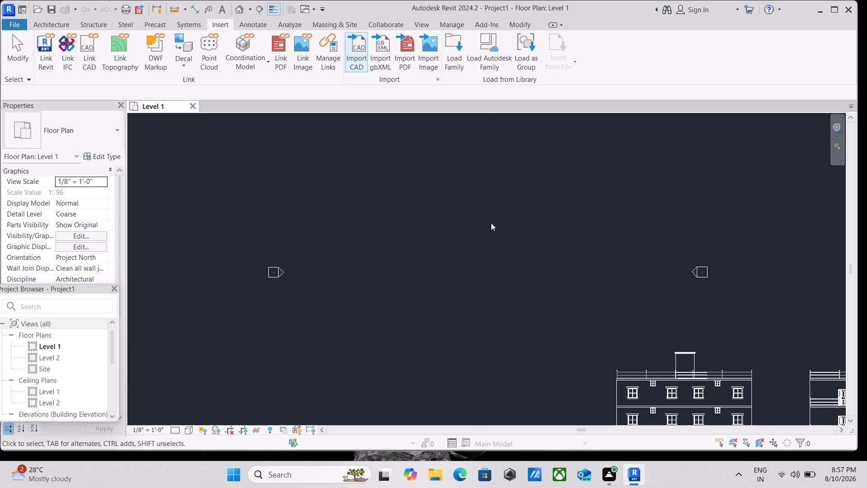
pyautogui.scroll(-7, 491, 223)
pyautogui.moveTo(494, 242); pyautogui.dragTo(503, 253, button='middle')
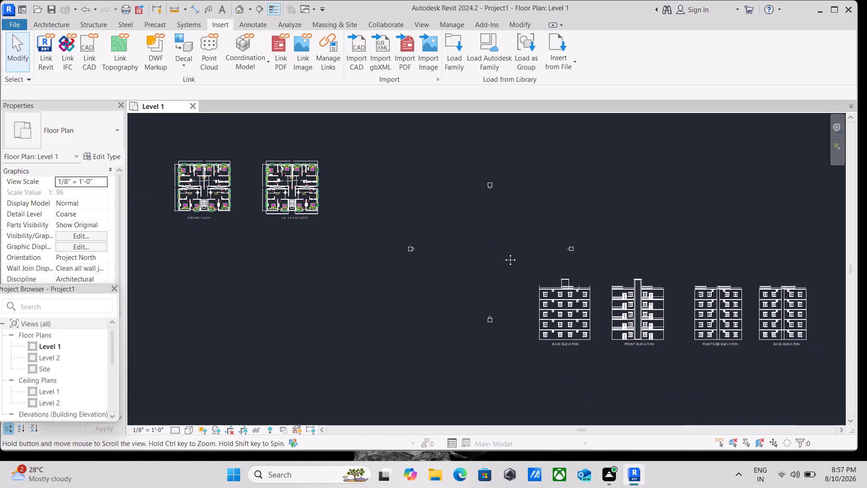
pyautogui.moveTo(503, 253); pyautogui.dragTo(540, 260, button='middle')
pyautogui.scroll(2, 347, 248)
pyautogui.moveTo(357, 247); pyautogui.dragTo(479, 266, button='middle')
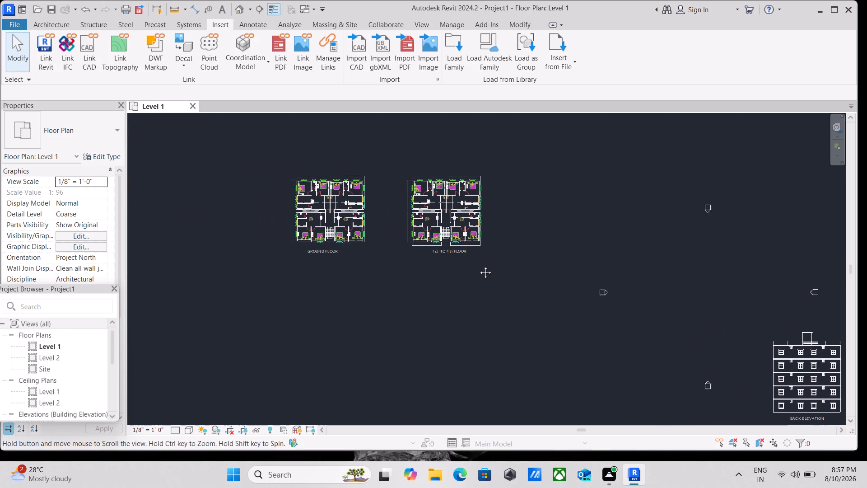
pyautogui.moveTo(479, 266); pyautogui.dragTo(479, 265, button='middle')
pyautogui.click(483, 232)
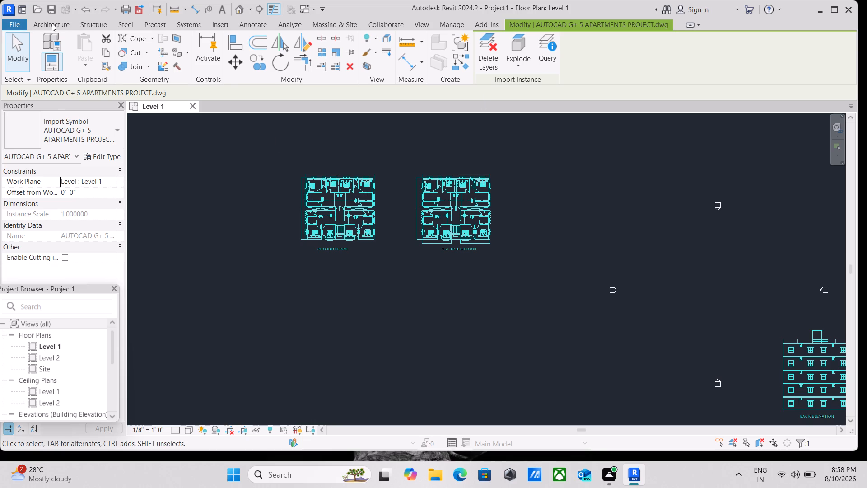
pyautogui.click(235, 65)
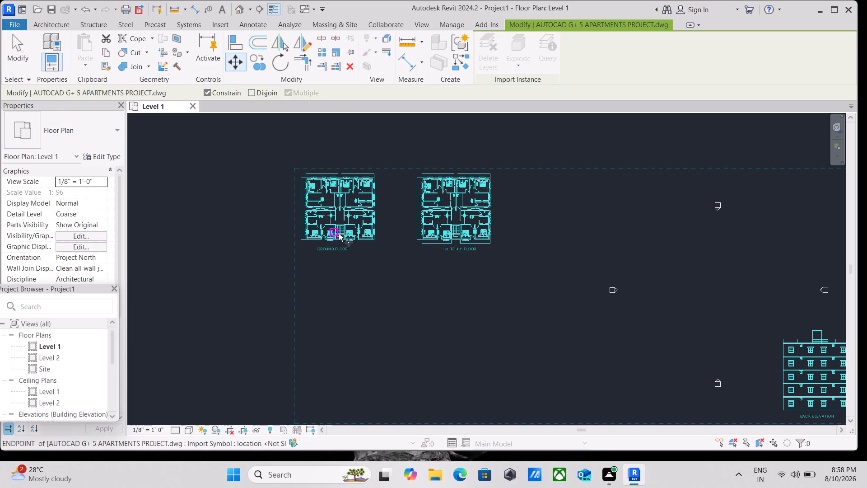
pyautogui.click(307, 178)
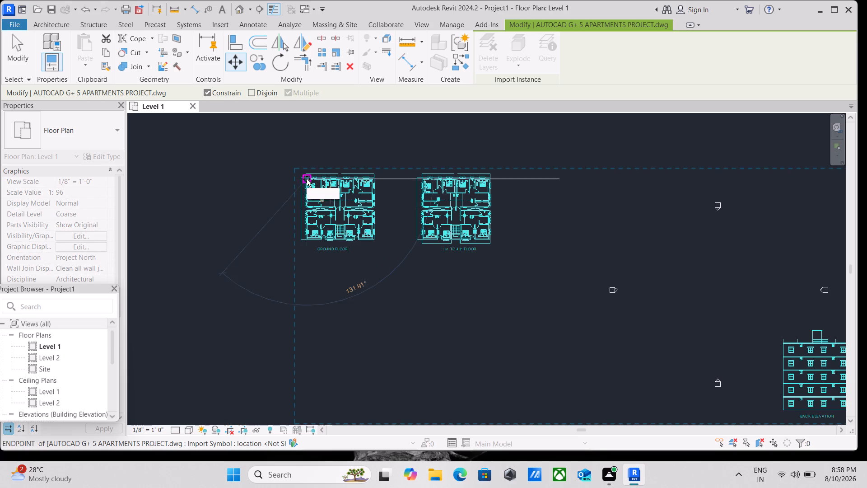
pyautogui.scroll(-2, 557, 287)
pyautogui.moveTo(553, 287); pyautogui.dragTo(553, 287, button='middle')
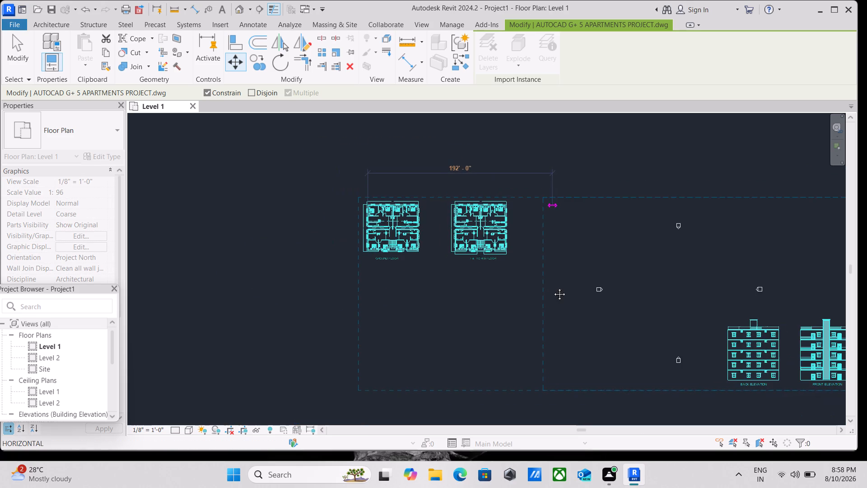
pyautogui.moveTo(553, 287); pyautogui.dragTo(1, 129, button='middle')
pyautogui.moveTo(155, 164); pyautogui.dragTo(508, 284, button='middle')
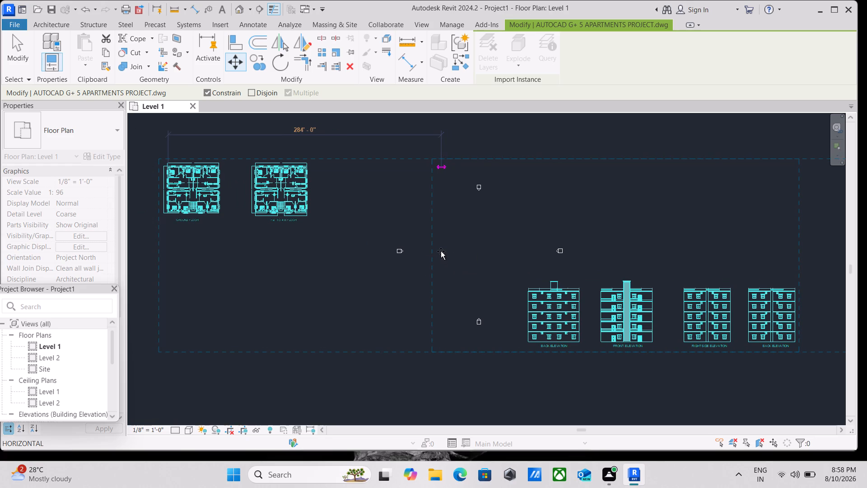
pyautogui.click(205, 93)
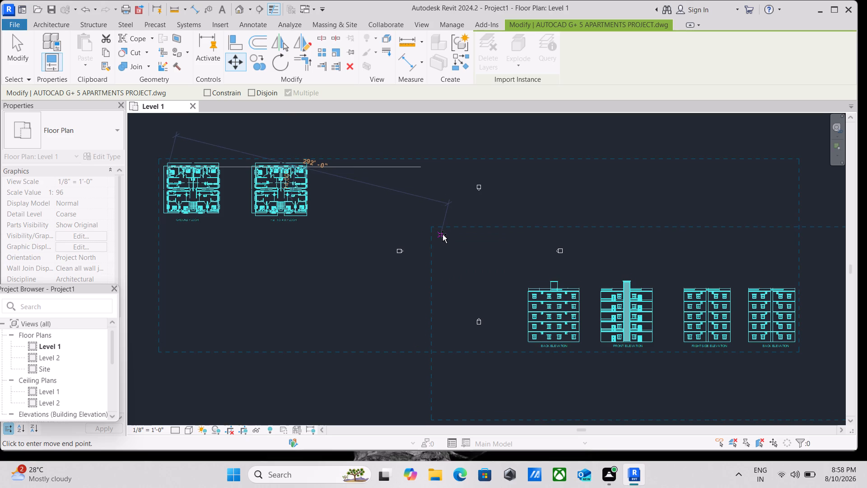
pyautogui.click(443, 235)
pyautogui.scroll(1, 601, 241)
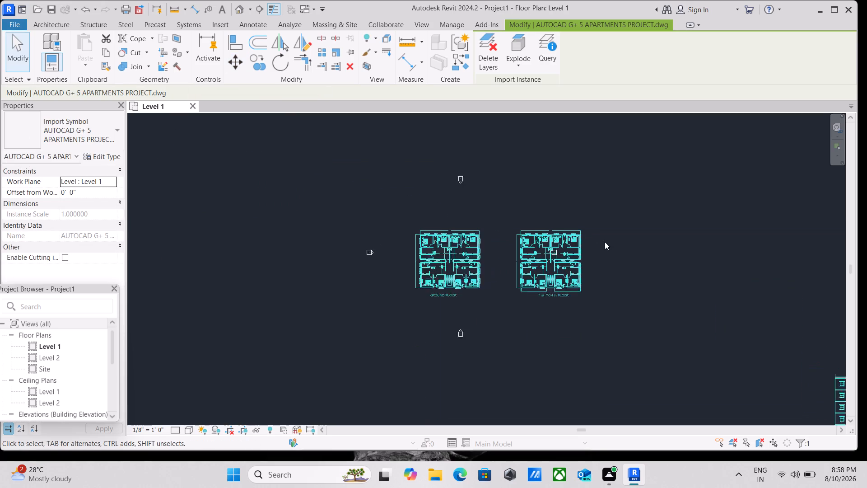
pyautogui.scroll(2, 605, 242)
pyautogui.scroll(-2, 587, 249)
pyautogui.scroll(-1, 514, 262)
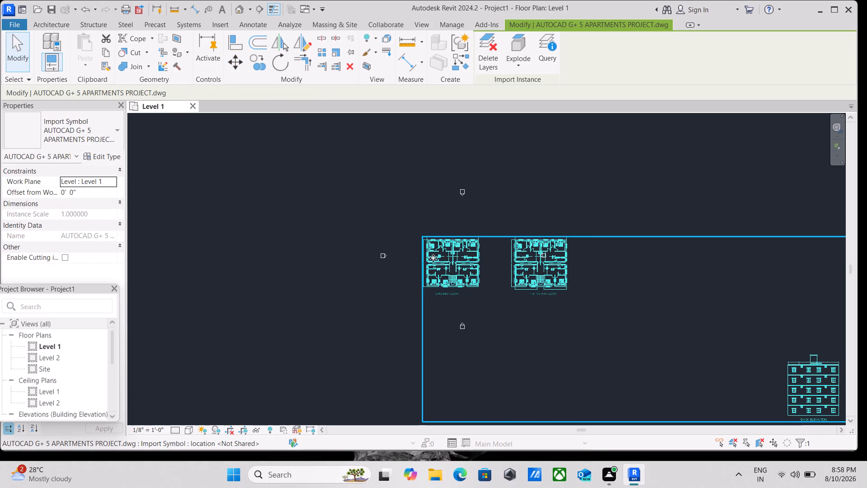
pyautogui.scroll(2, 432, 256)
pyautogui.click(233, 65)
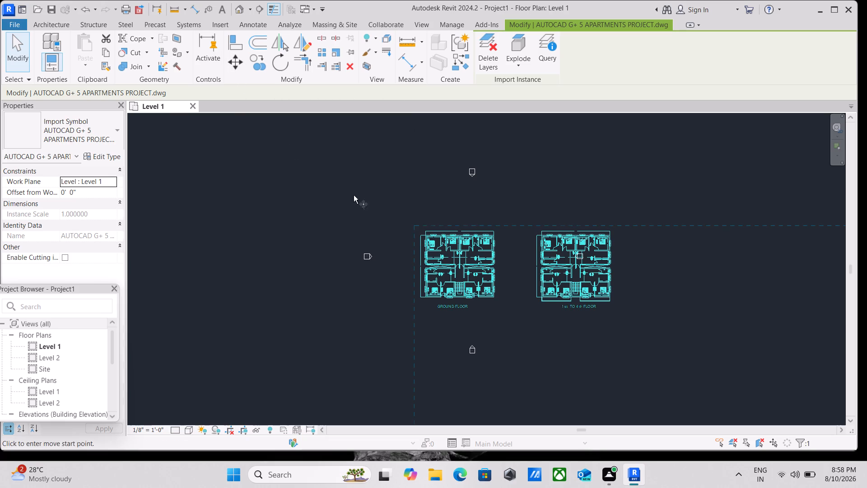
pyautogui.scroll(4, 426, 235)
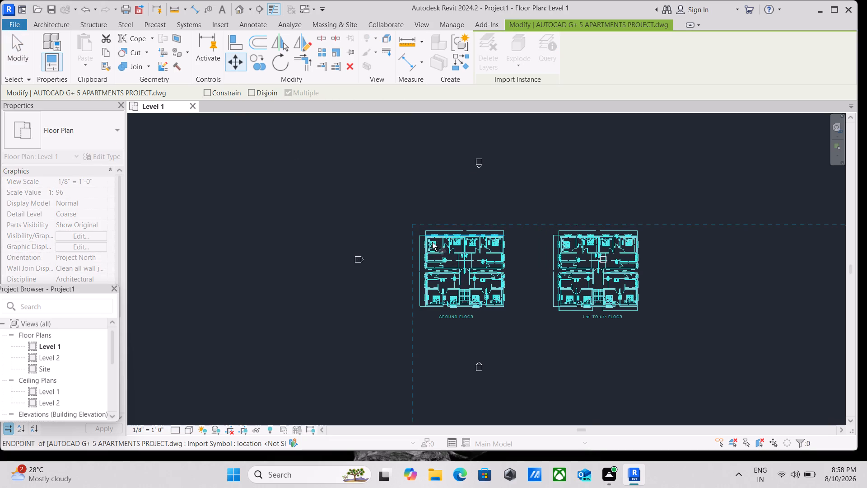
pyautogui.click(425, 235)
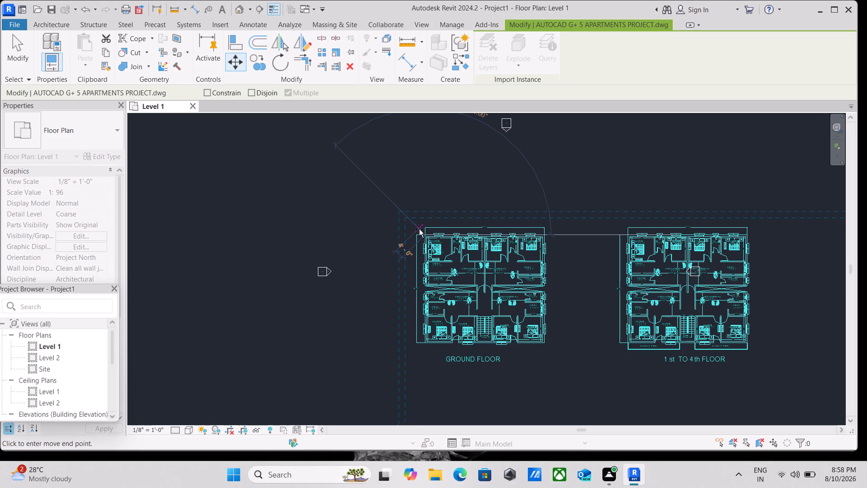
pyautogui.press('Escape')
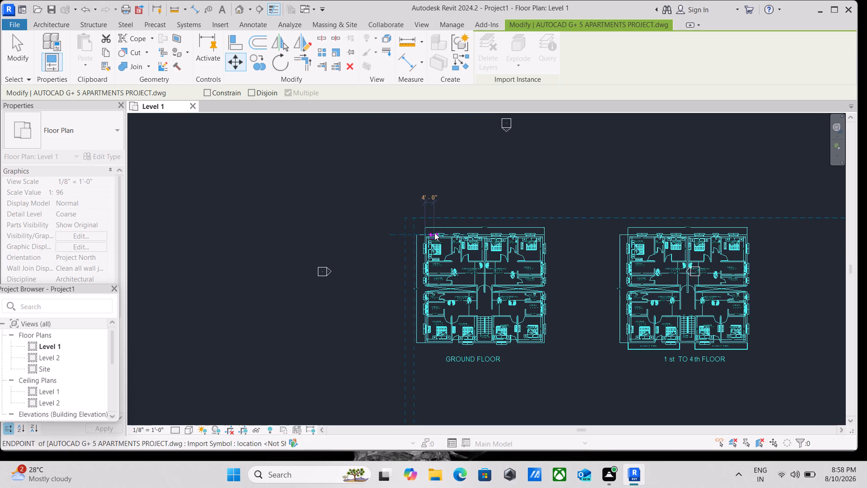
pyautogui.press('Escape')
# Examine the room layout, wall lines and dimensions of the ground floor plan, especially around the corner bedroom and kitchen.
pyautogui.scroll(-2, 540, 194)
pyautogui.scroll(3, 544, 230)
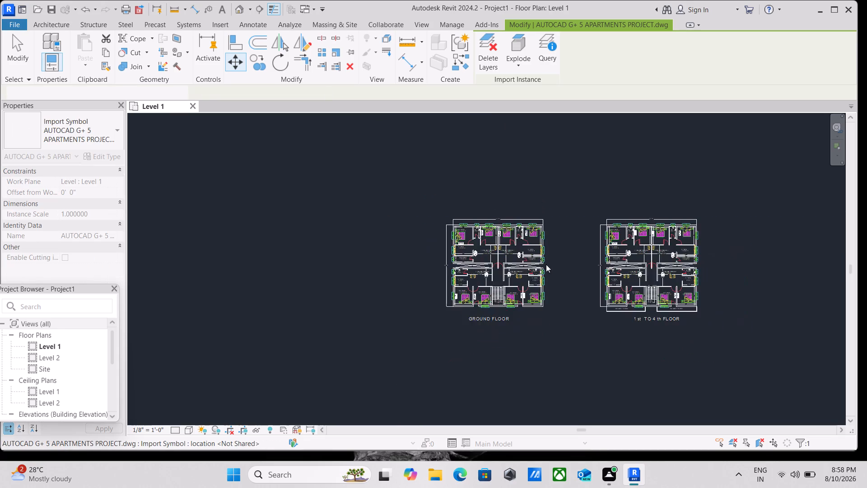
pyautogui.scroll(4, 520, 259)
pyautogui.scroll(7, 438, 267)
pyautogui.scroll(-1, 394, 256)
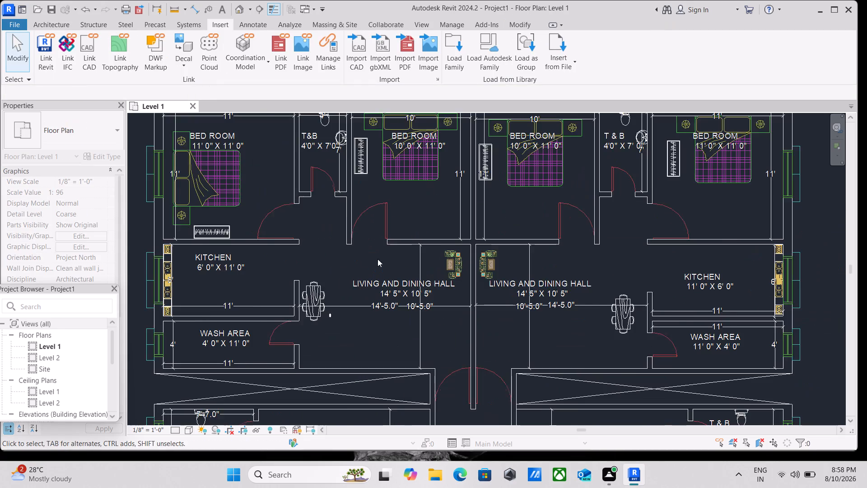
pyautogui.moveTo(364, 259); pyautogui.dragTo(439, 278, button='middle')
pyautogui.scroll(2, 314, 169)
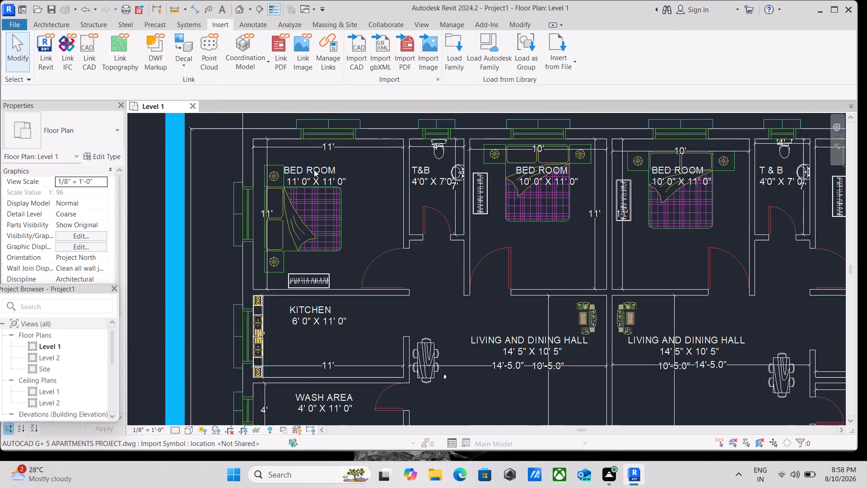
pyautogui.moveTo(316, 172); pyautogui.dragTo(340, 251, button='middle')
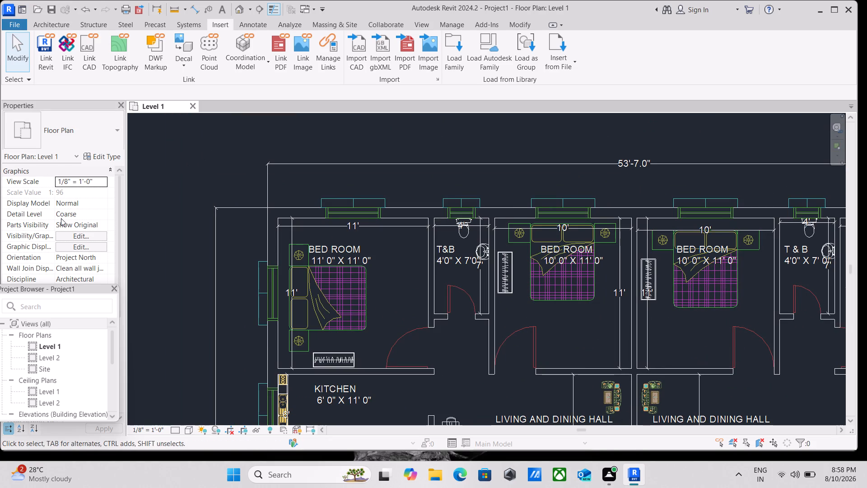
pyautogui.scroll(-1, 289, 202)
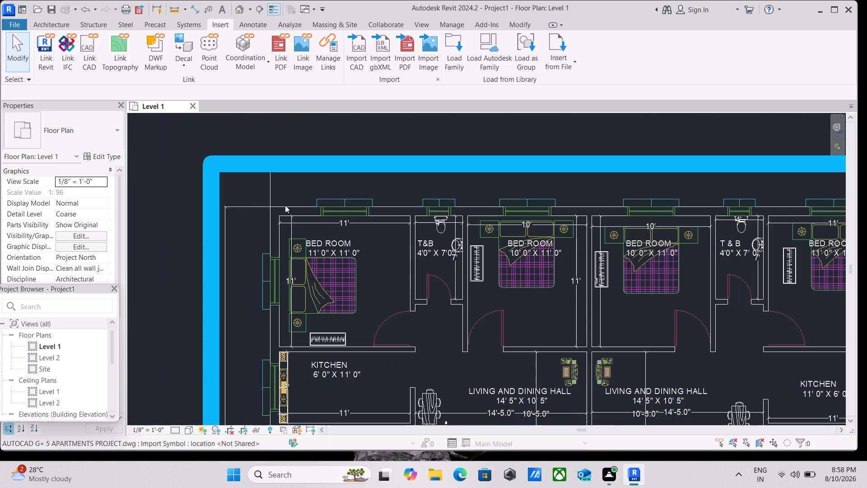
pyautogui.scroll(1, 285, 202)
pyautogui.scroll(-1, 285, 190)
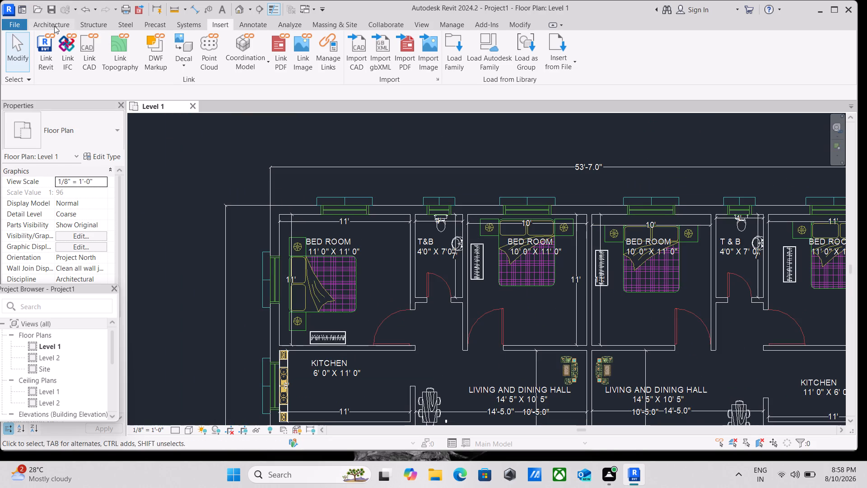
# Start an architectural wall and duplicate the Generic - 8" type under the name outer wall 9".
pyautogui.click(54, 26)
pyautogui.click(55, 64)
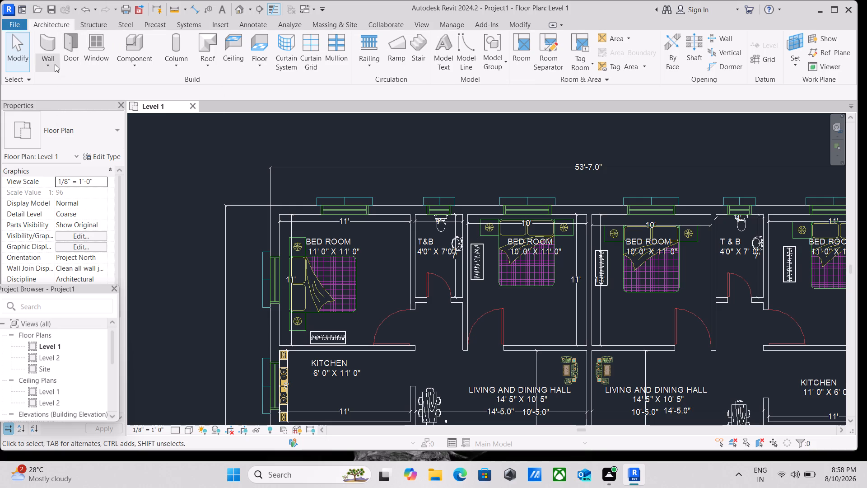
pyautogui.click(42, 66)
pyautogui.click(47, 65)
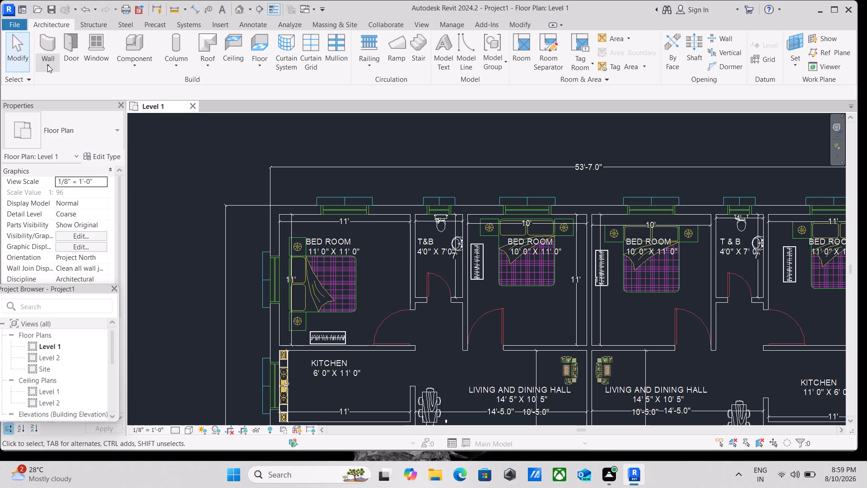
pyautogui.click(47, 65)
pyautogui.click(49, 58)
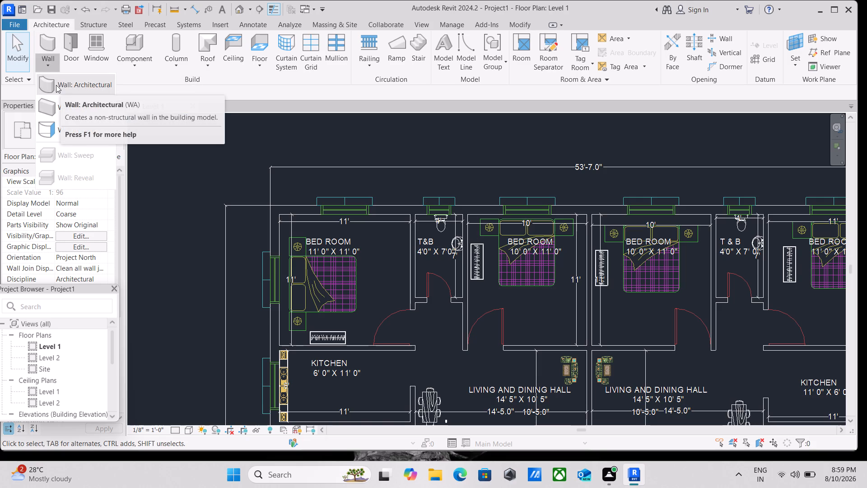
pyautogui.click(56, 85)
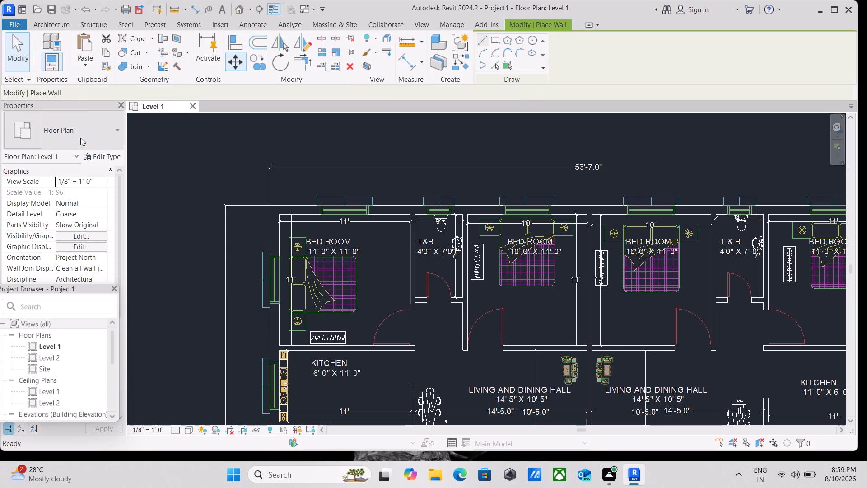
pyautogui.click(90, 158)
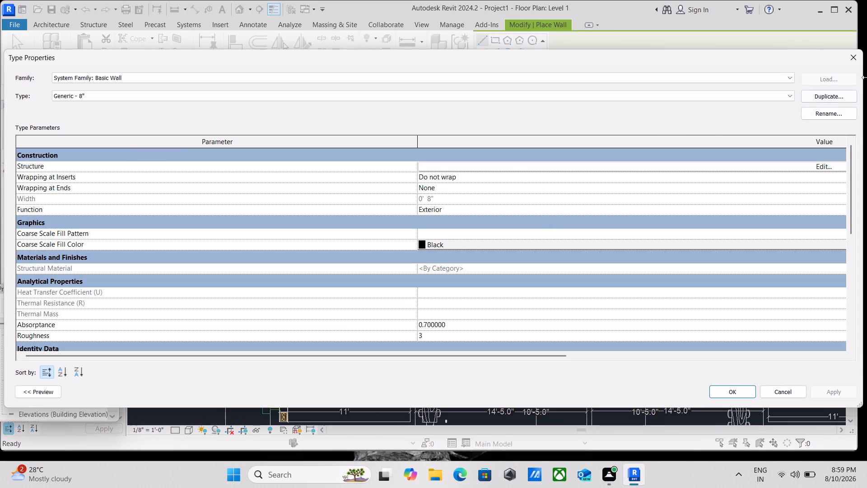
pyautogui.click(840, 99)
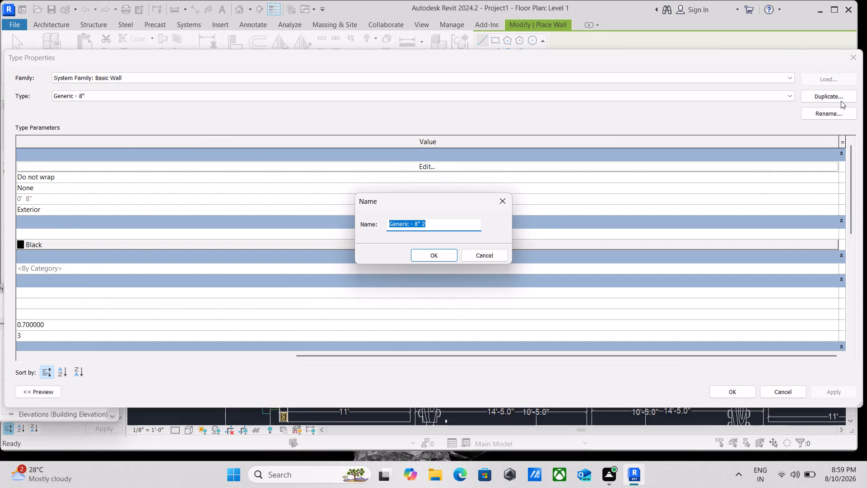
pyautogui.press('BackSpace')
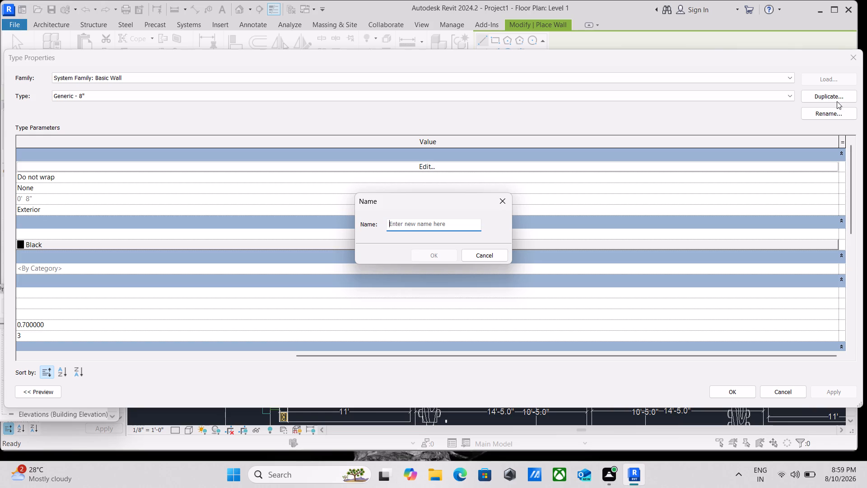
pyautogui.write('out')
pyautogui.write('er')
pyautogui.press('space')
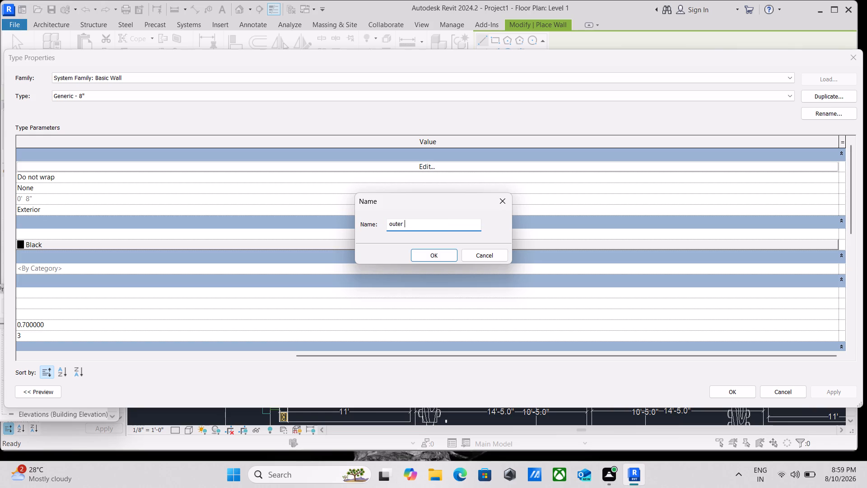
pyautogui.write('wall')
pyautogui.press('space')
pyautogui.press('9')
pyautogui.hotkey('shift', '"')
pyautogui.click(437, 258)
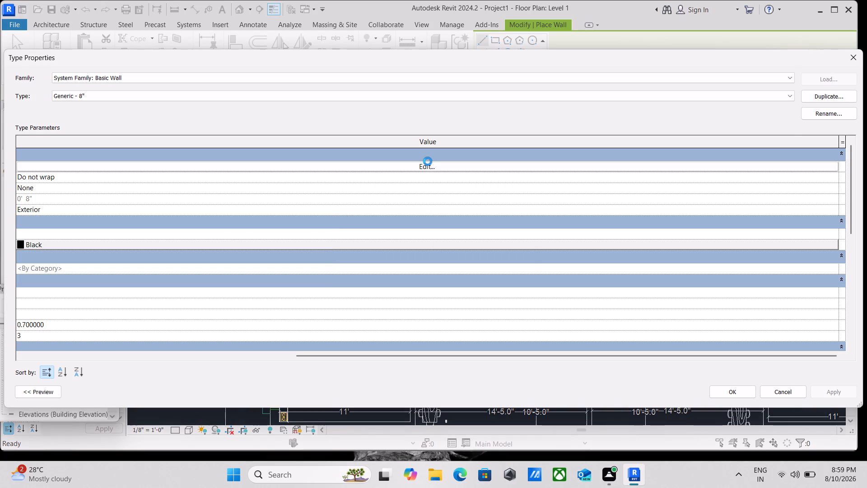
# Open the outer wall 9" type's layer structure and set the Structure [1] layer thickness to 9".
pyautogui.click(428, 170)
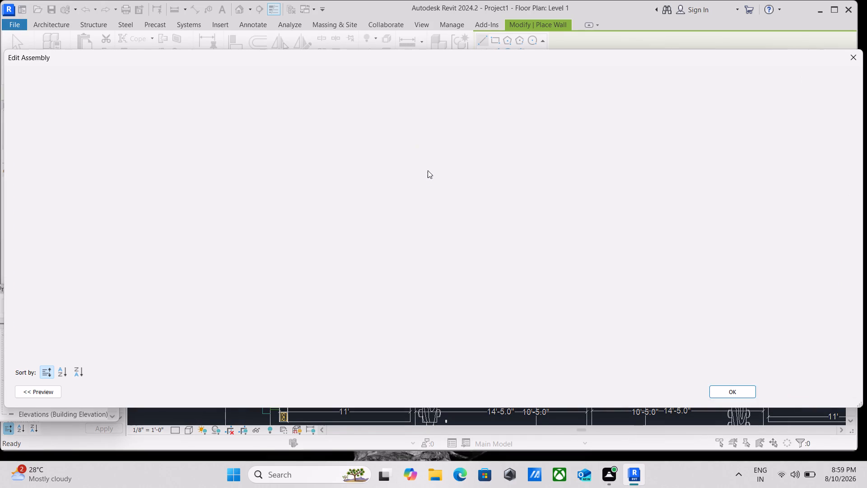
pyautogui.click(428, 168)
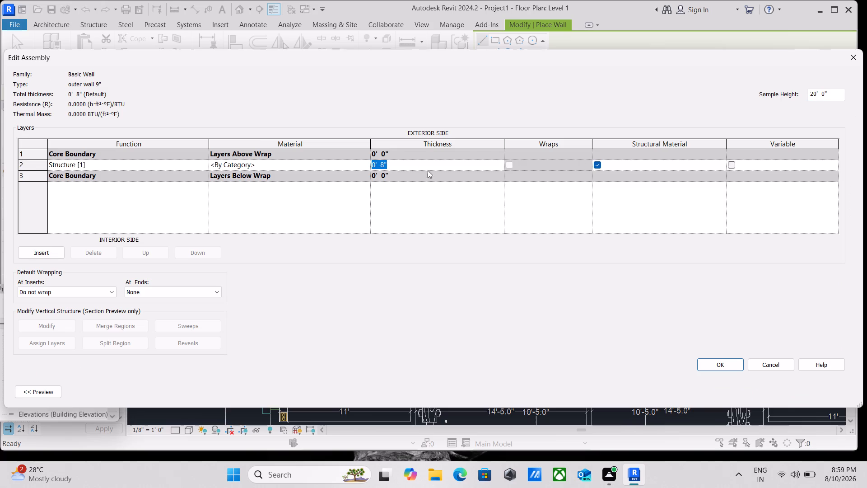
pyautogui.press('9')
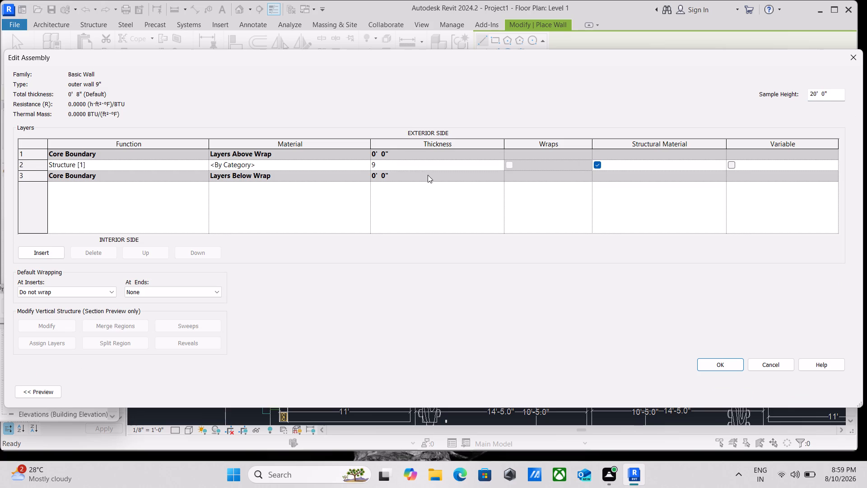
pyautogui.hotkey('shift', '"')
# Open the material selection for the Structure [1] layer and look through the project materials, including the brick and concrete entries.
pyautogui.click(308, 165)
pyautogui.click(367, 164)
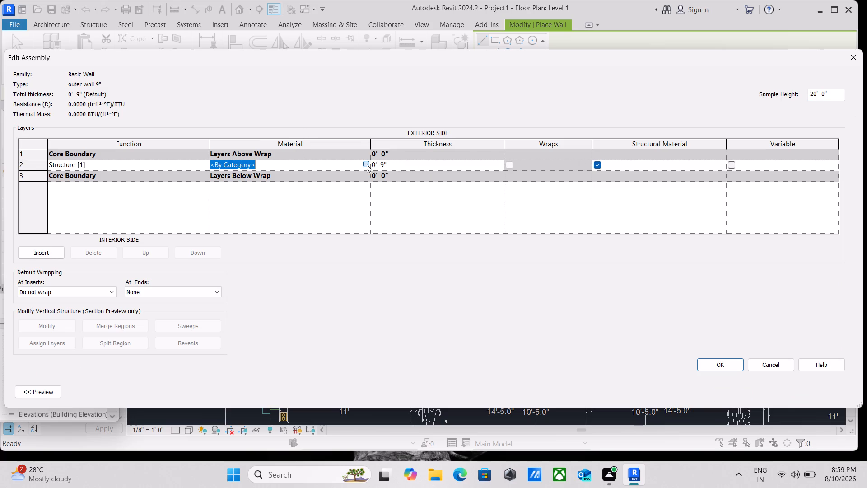
pyautogui.click(365, 164)
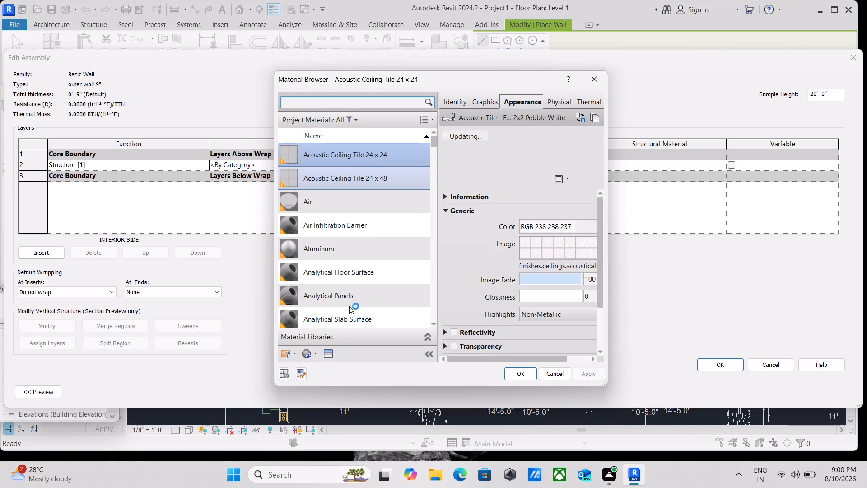
pyautogui.scroll(-5, 349, 305)
pyautogui.scroll(-4, 312, 286)
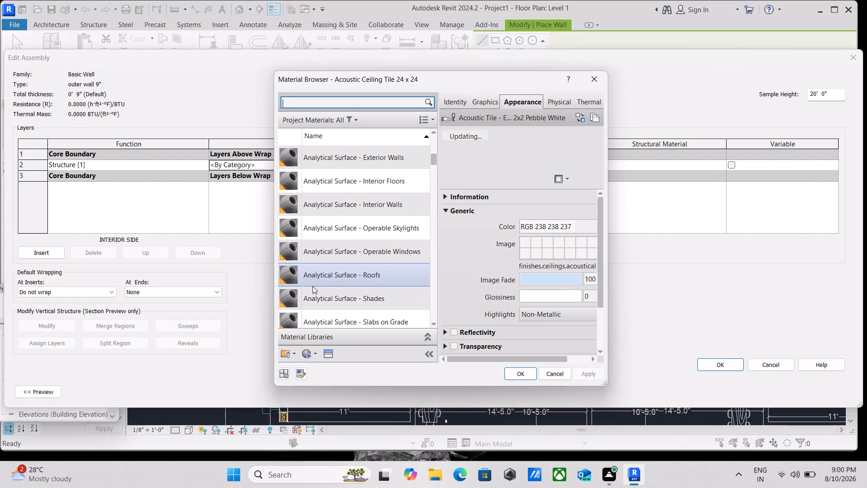
pyautogui.scroll(-6, 312, 285)
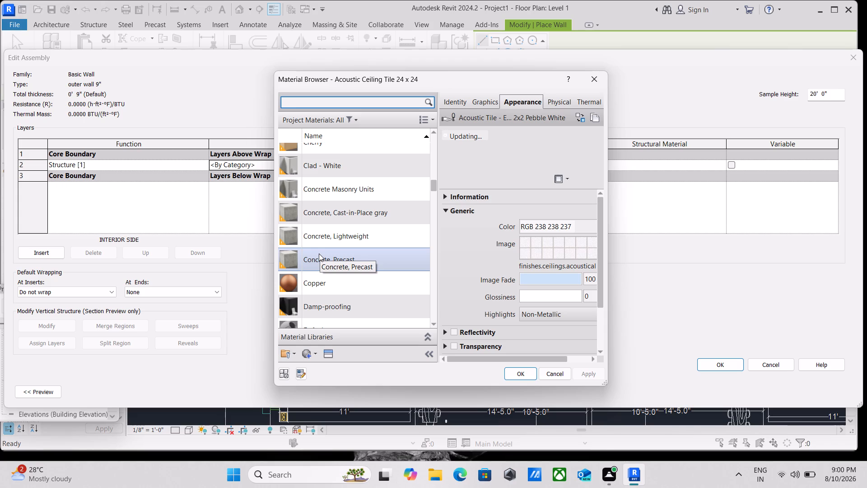
pyautogui.scroll(-2, 354, 263)
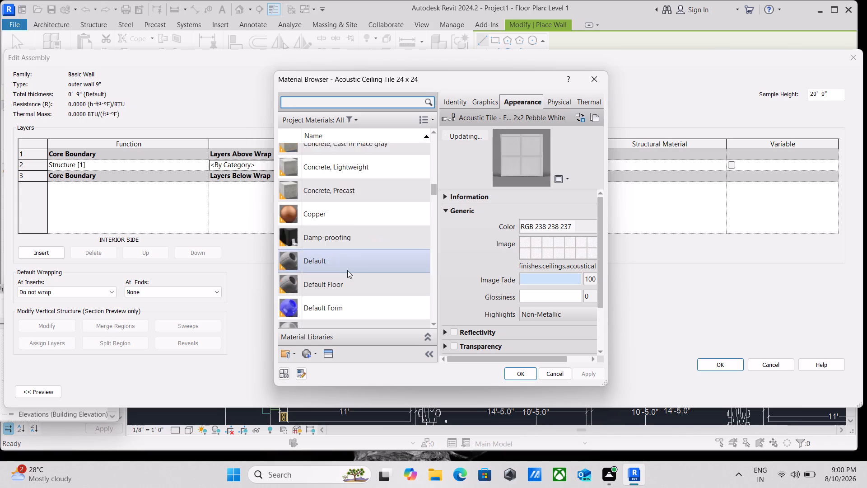
pyautogui.scroll(-1, 347, 270)
pyautogui.scroll(4, 333, 244)
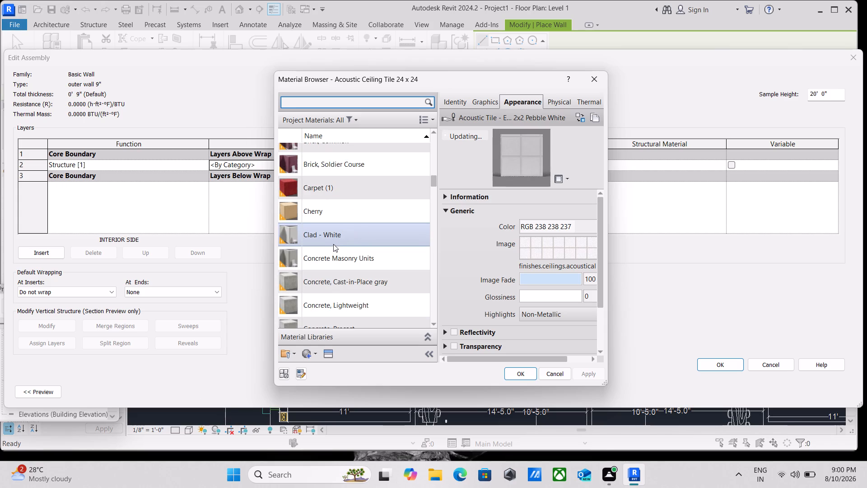
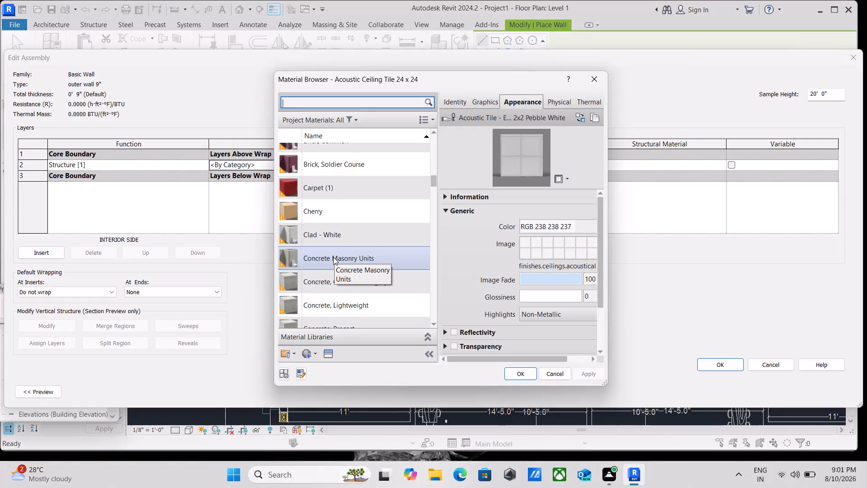
# Look through the project materials list for a suitable material for the Structure [1] layer.
pyautogui.scroll(-1, 304, 275)
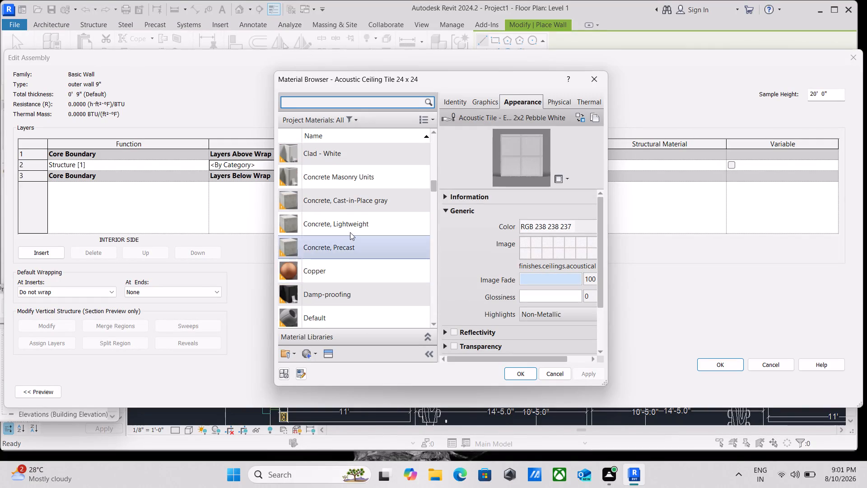
pyautogui.scroll(6, 365, 229)
pyautogui.scroll(4, 317, 204)
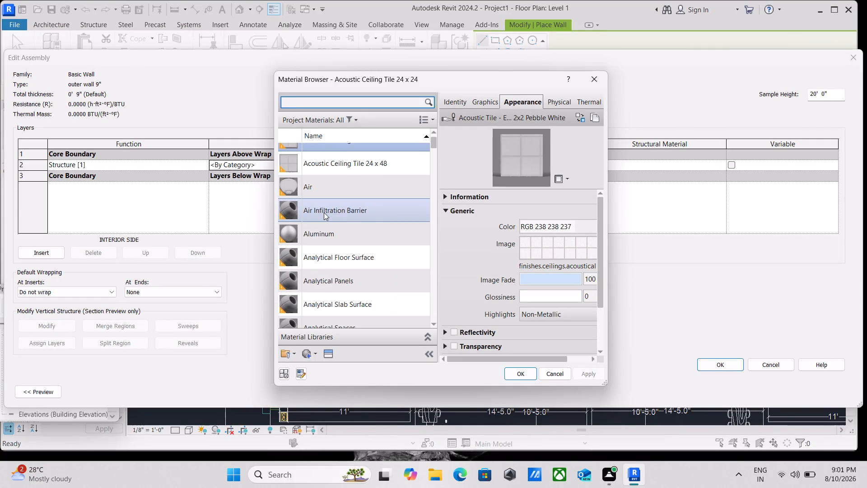
pyautogui.scroll(3, 327, 193)
pyautogui.scroll(-2, 325, 222)
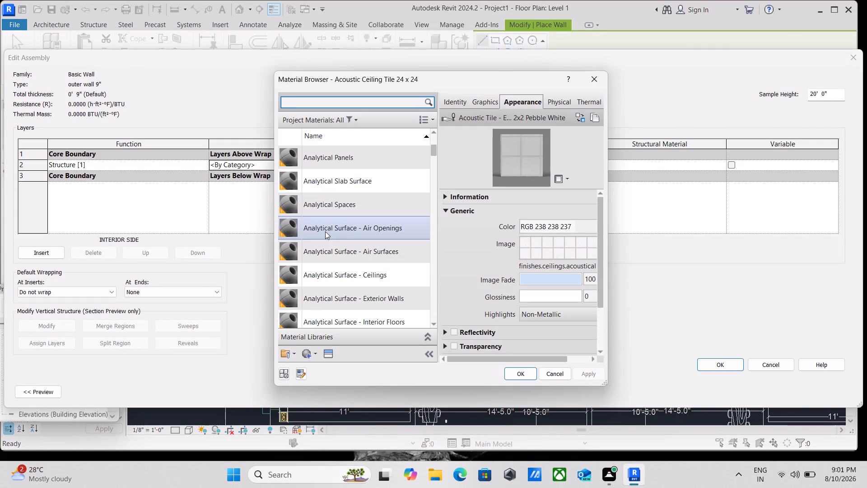
pyautogui.scroll(-2, 331, 191)
pyautogui.scroll(3, 327, 272)
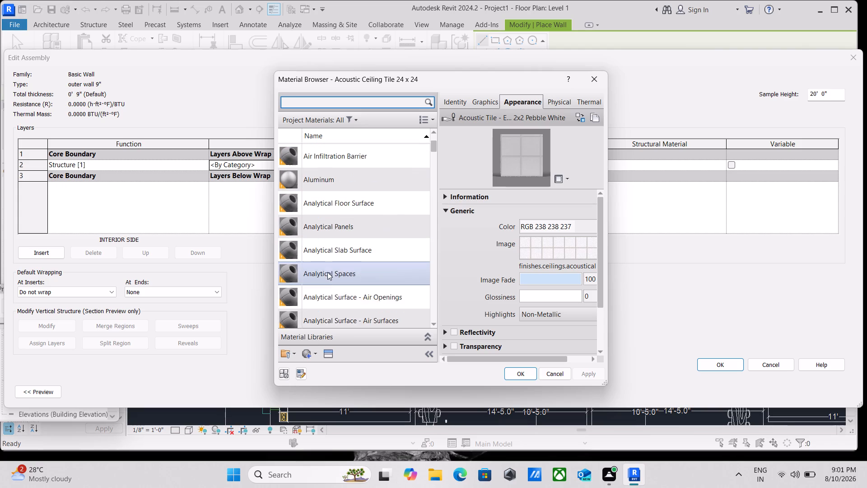
# Create a new project material and name it wall paint.
pyautogui.click(302, 352)
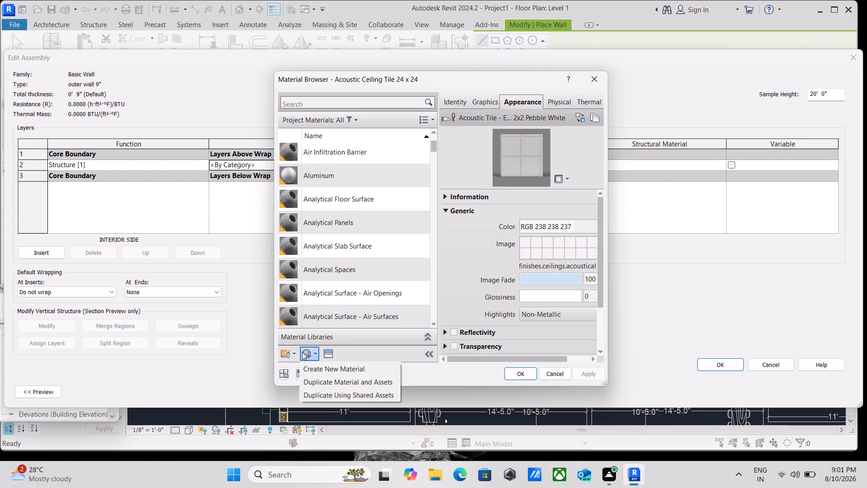
pyautogui.click(324, 367)
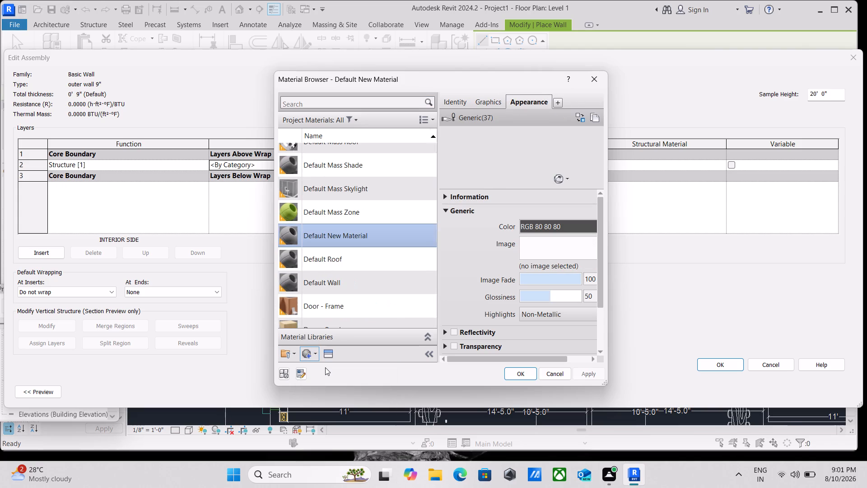
pyautogui.rightClick(368, 225)
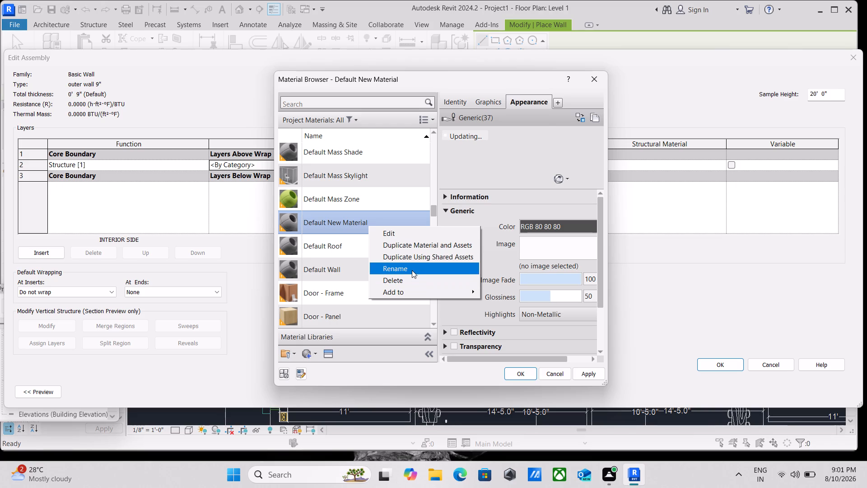
pyautogui.click(412, 270)
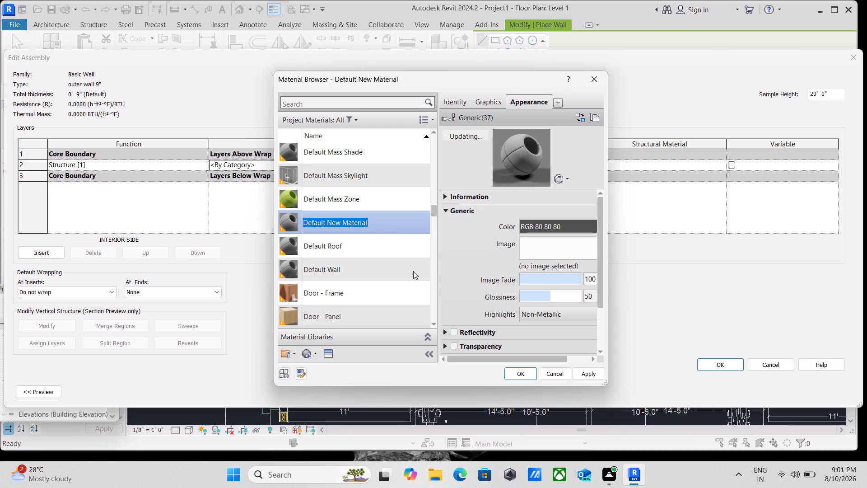
pyautogui.press('BackSpace')
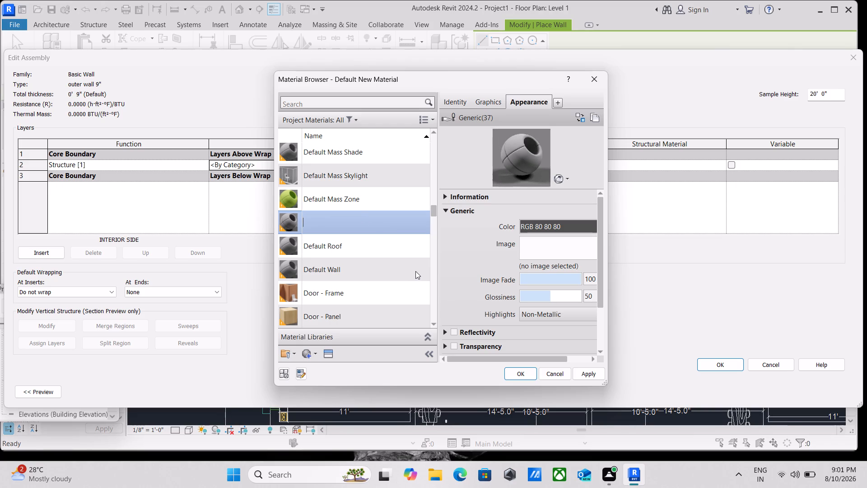
pyautogui.press('w')
pyautogui.press('BackSpace')
pyautogui.write('ou')
pyautogui.press('BackSpace')
pyautogui.press('BackSpace')
pyautogui.write('wall pain')
pyautogui.press('t')
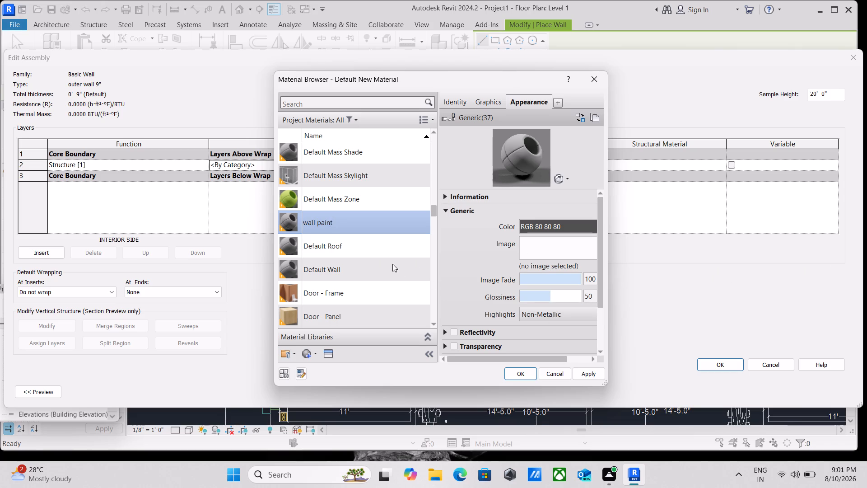
pyautogui.click(368, 223)
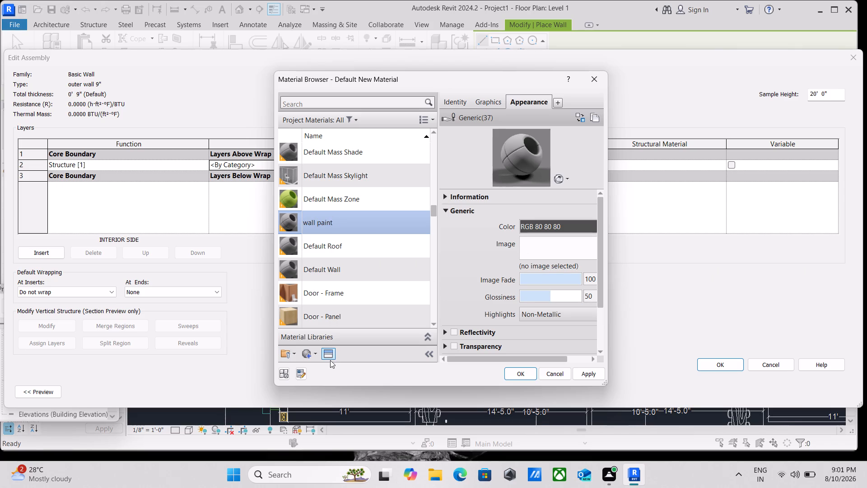
# Give the wall paint material the matte Cadet Blue appearance from the Wall Paint category of the Appearance Library.
pyautogui.click(331, 354)
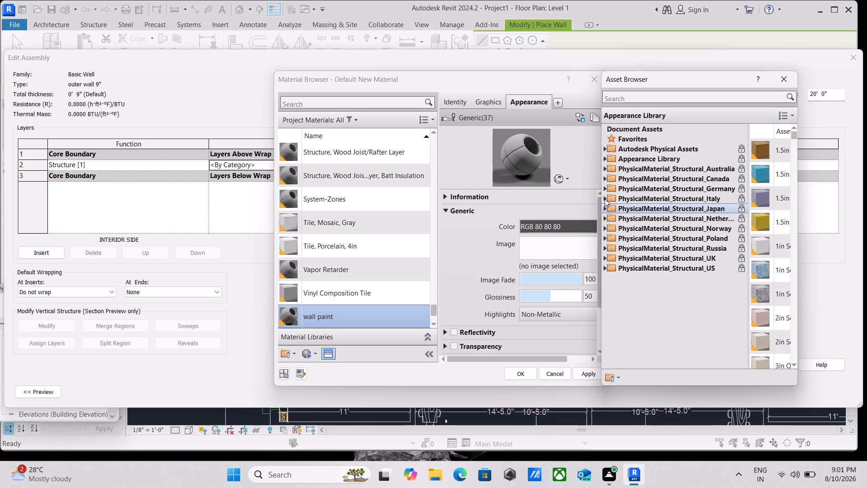
pyautogui.moveTo(598, 194); pyautogui.dragTo(598, 195)
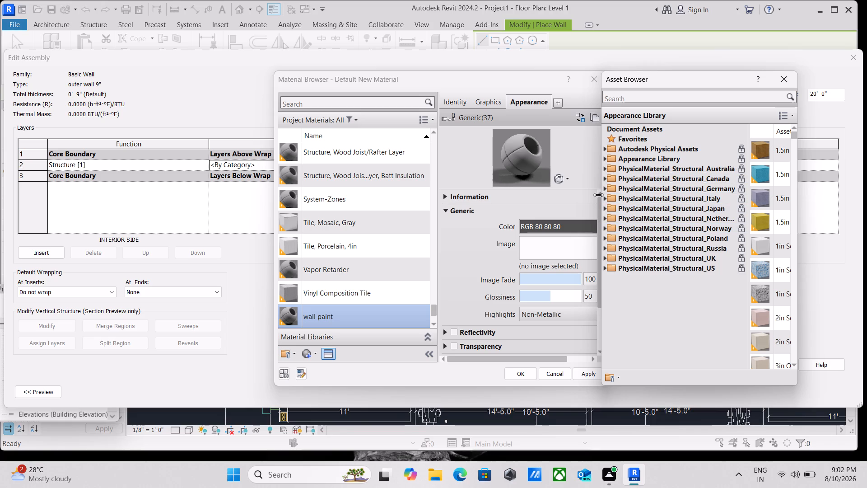
pyautogui.moveTo(598, 195); pyautogui.dragTo(421, 192)
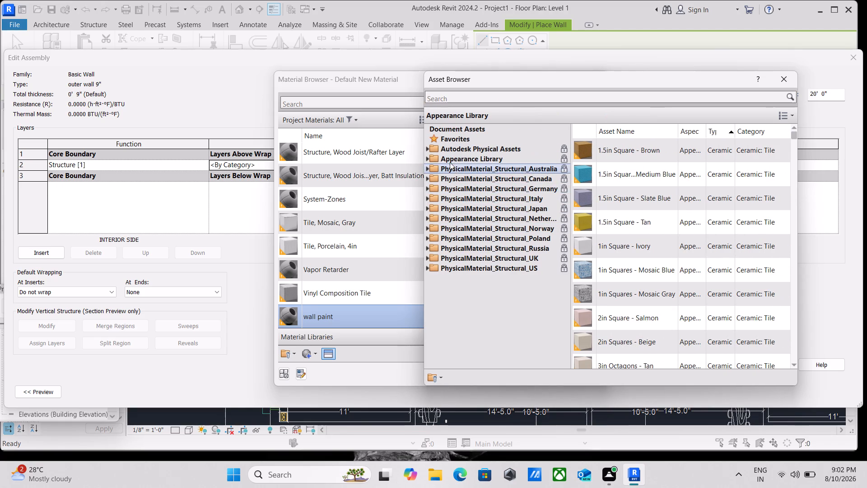
pyautogui.click(432, 160)
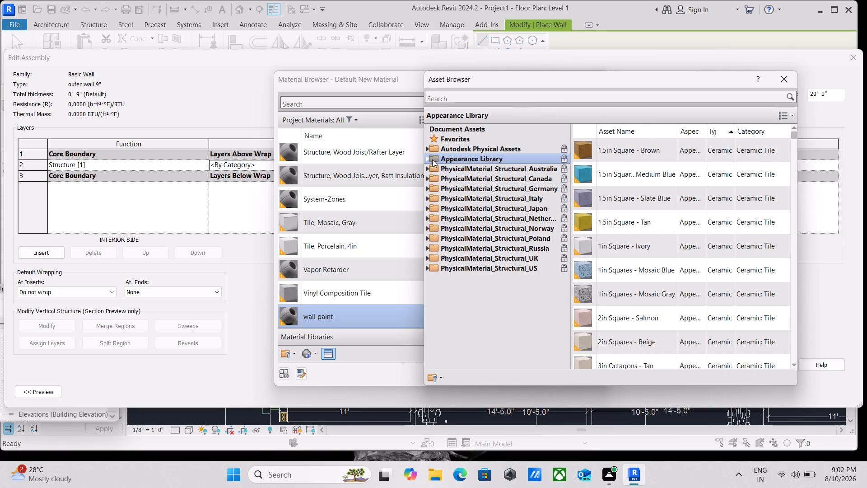
pyautogui.click(427, 159)
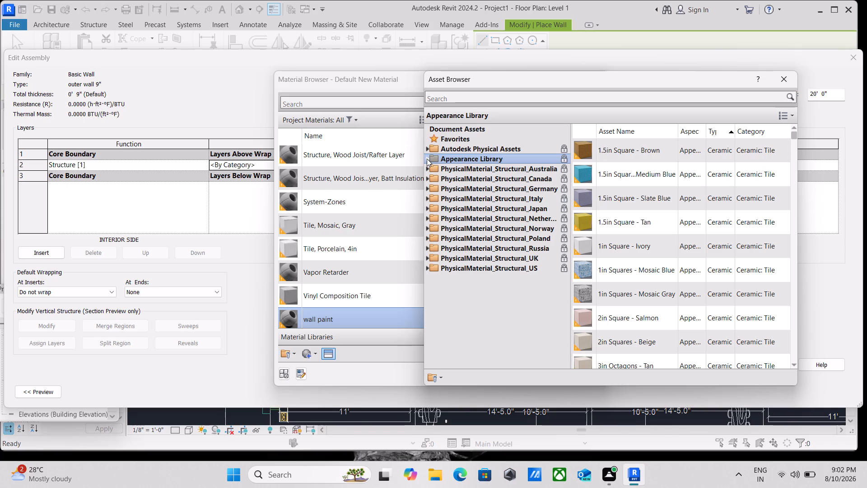
pyautogui.scroll(-2, 452, 351)
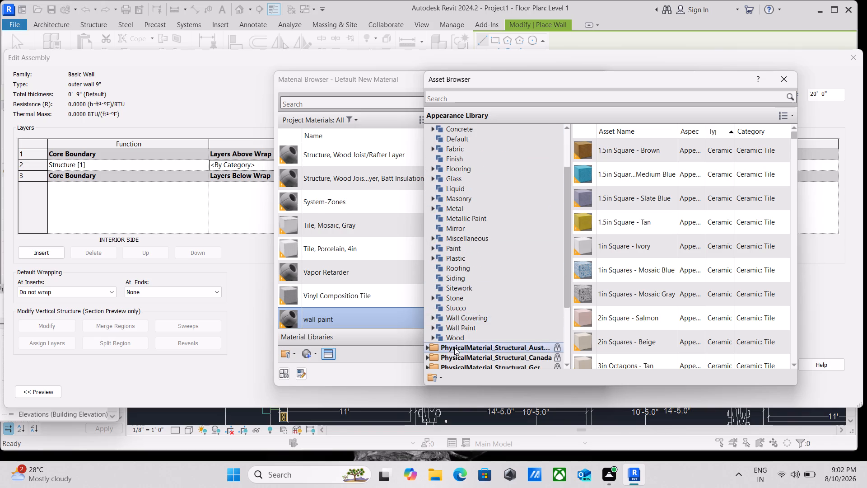
pyautogui.click(460, 324)
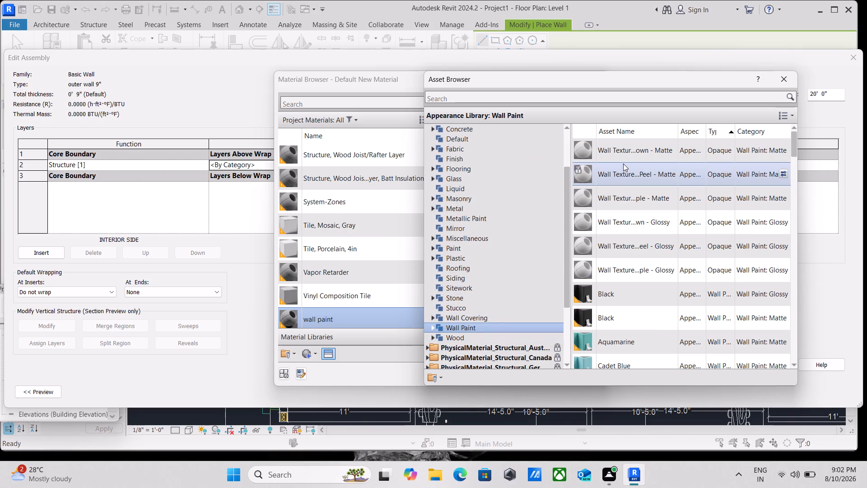
pyautogui.scroll(-2, 620, 209)
pyautogui.scroll(-2, 611, 251)
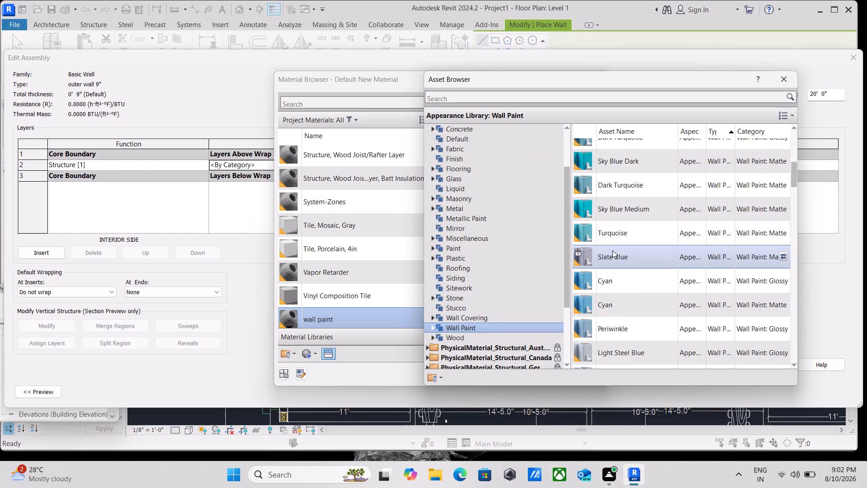
pyautogui.scroll(2, 614, 248)
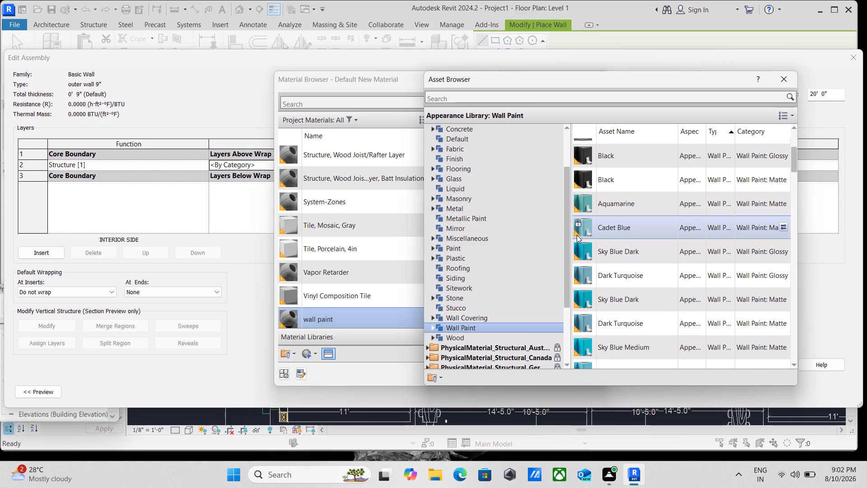
pyautogui.click(602, 225)
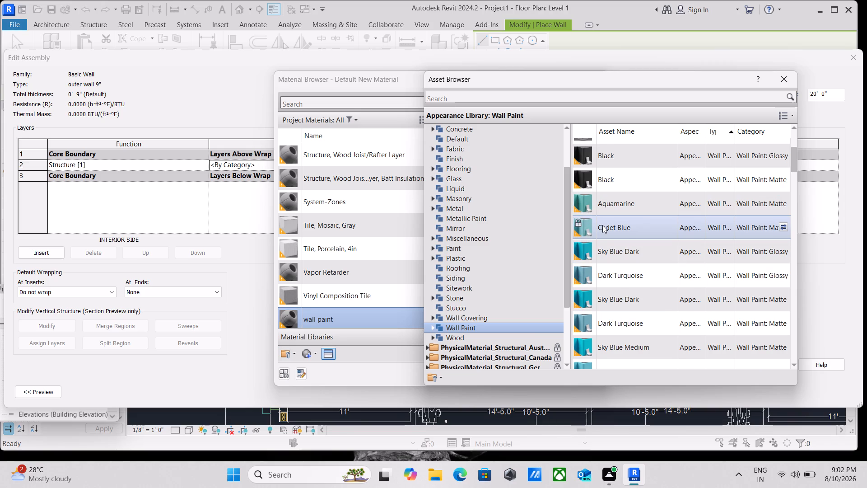
pyautogui.doubleClick(602, 225)
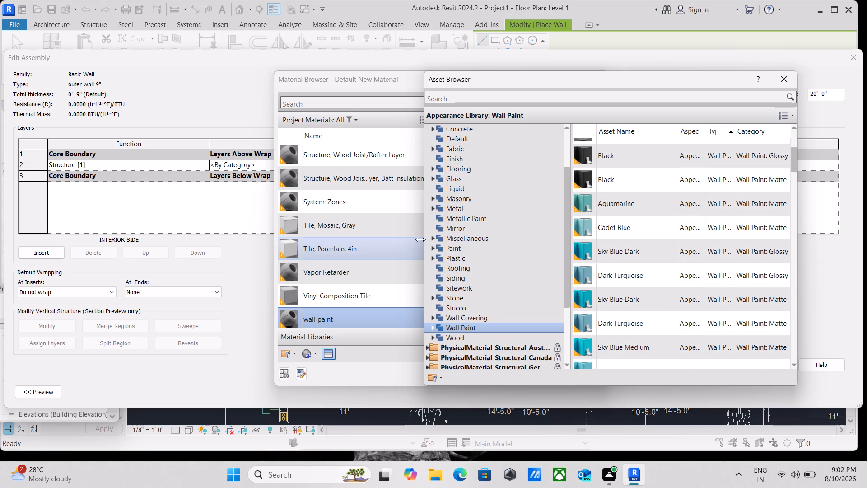
pyautogui.moveTo(424, 231); pyautogui.dragTo(736, 224)
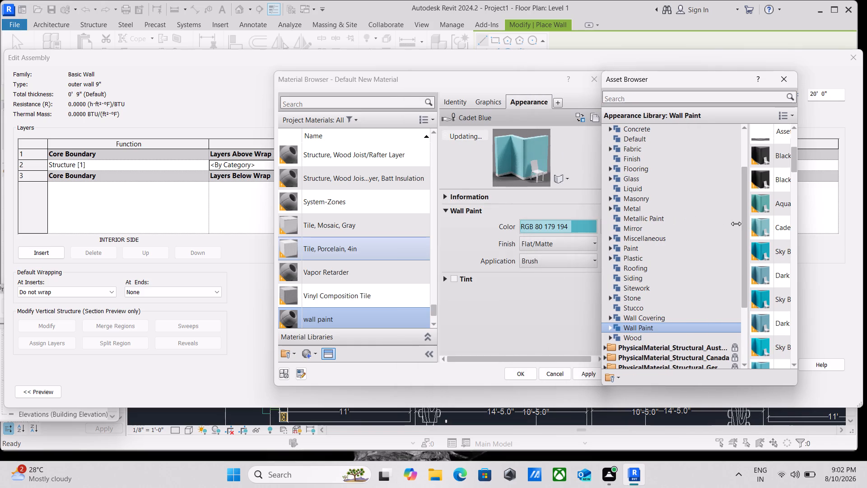
pyautogui.moveTo(736, 224); pyautogui.dragTo(737, 224)
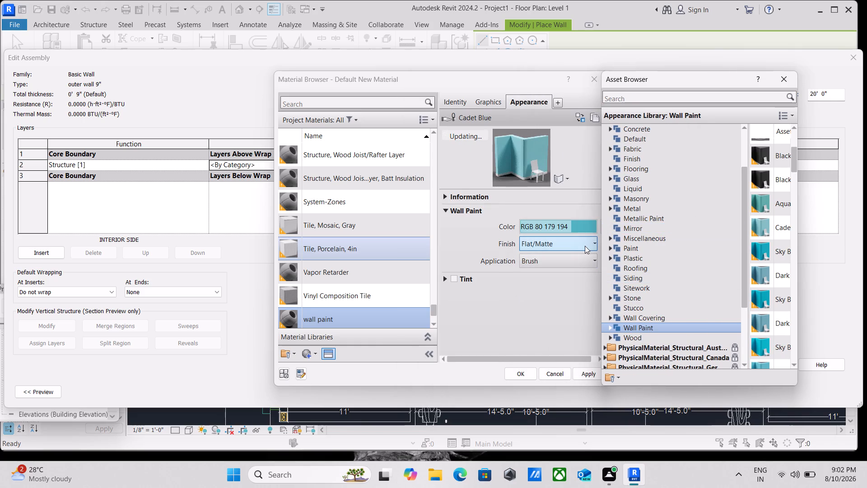
# Check the Finish and Application options available for the Cadet Blue wall paint appearance.
pyautogui.click(585, 246)
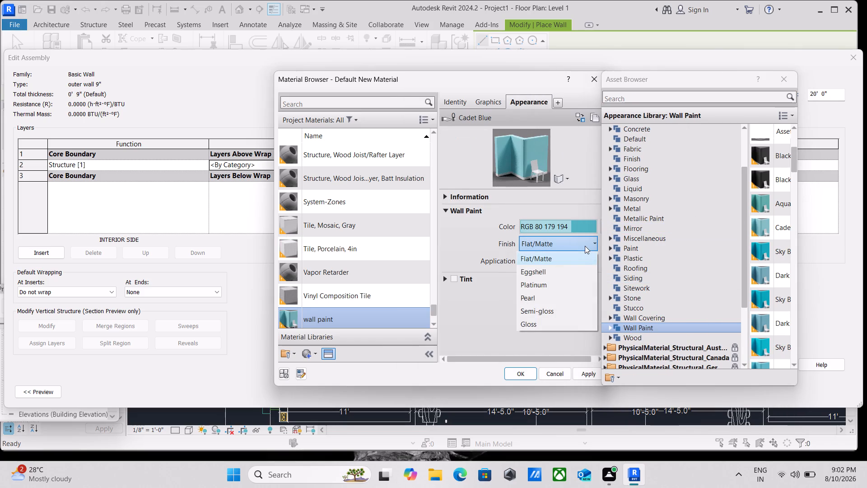
pyautogui.click(585, 246)
pyautogui.click(578, 260)
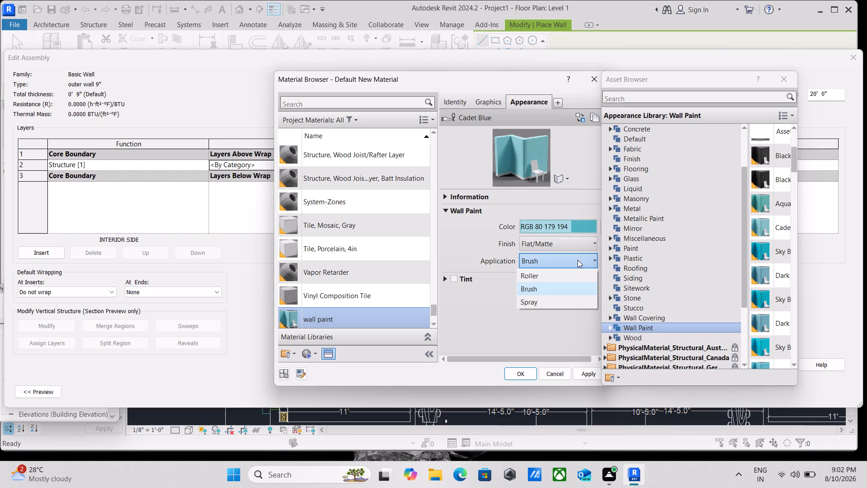
pyautogui.click(578, 260)
pyautogui.click(578, 260)
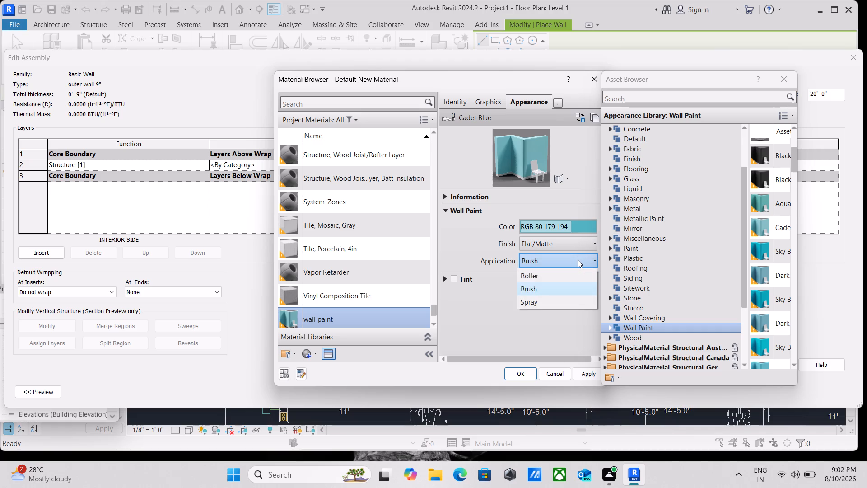
pyautogui.click(578, 260)
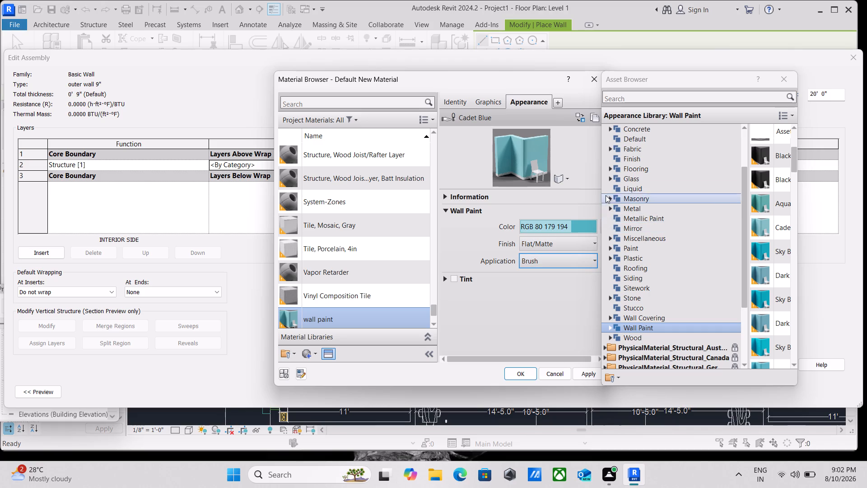
pyautogui.moveTo(600, 185); pyautogui.dragTo(600, 185)
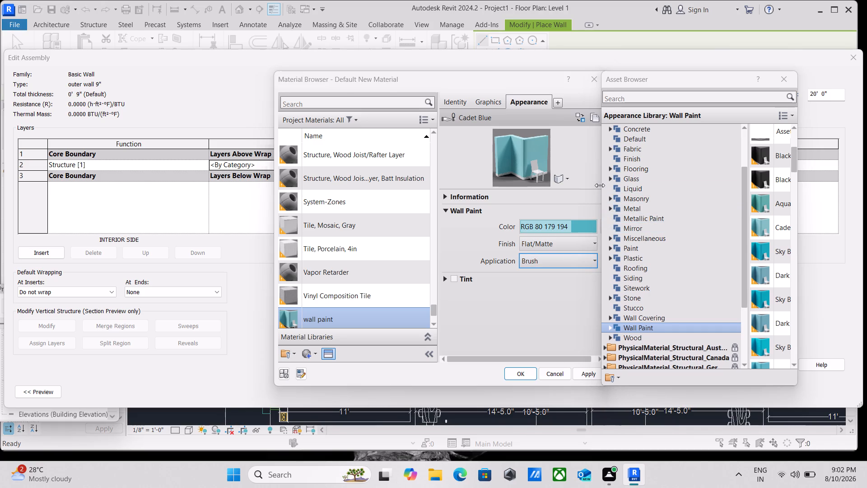
pyautogui.moveTo(600, 185); pyautogui.dragTo(709, 182)
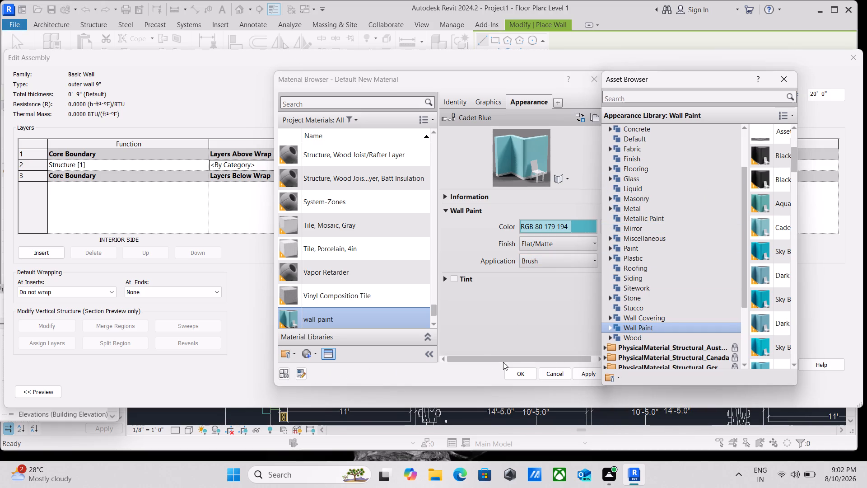
# Assign the wall paint material to the Structure [1] layer and accept the outer wall 9" assembly.
pyautogui.click(585, 375)
pyautogui.click(526, 375)
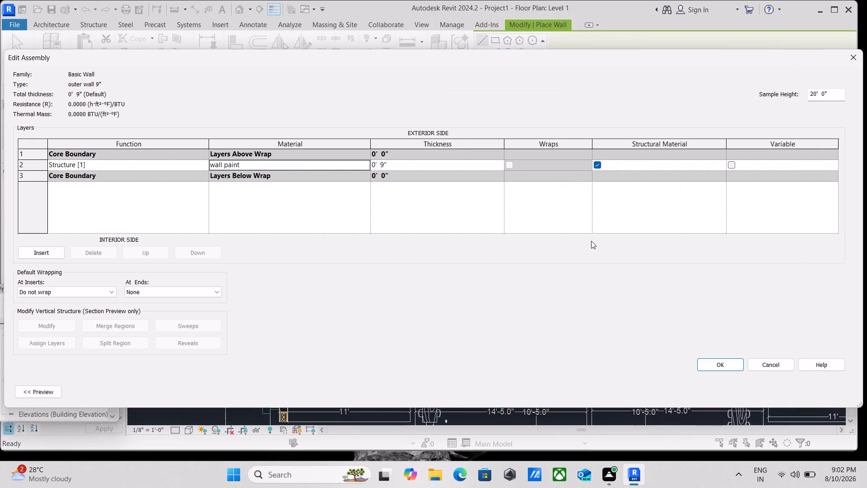
pyautogui.click(724, 366)
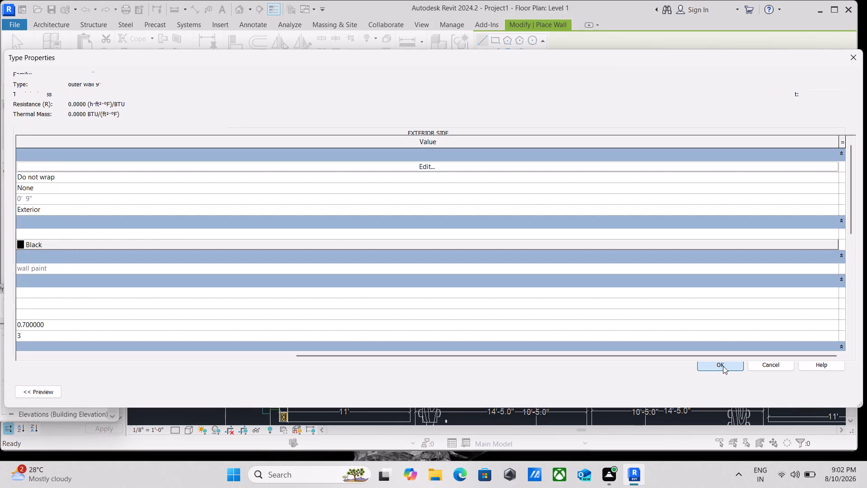
# Apply the outer wall 9" type properties and return to the Level 1 plan.
pyautogui.click(840, 393)
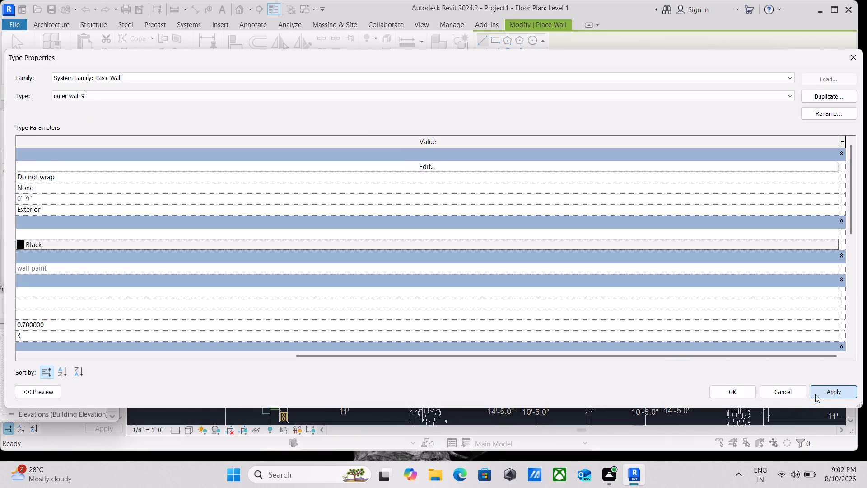
pyautogui.click(729, 392)
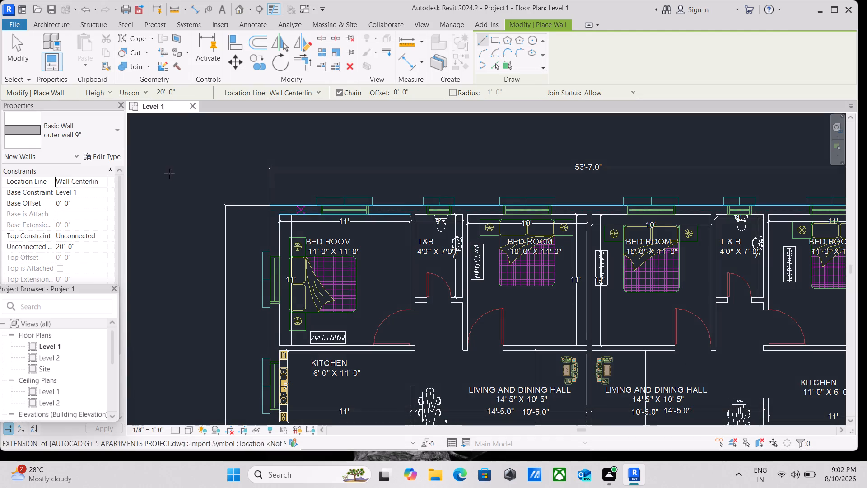
# Duplicate the outer wall 9" type as a new basic wall type named Inner Wall 5".
pyautogui.click(107, 153)
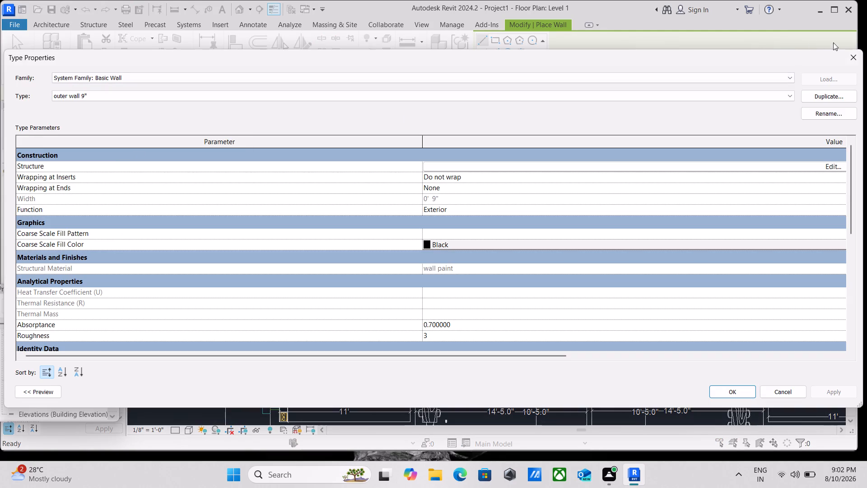
pyautogui.click(816, 94)
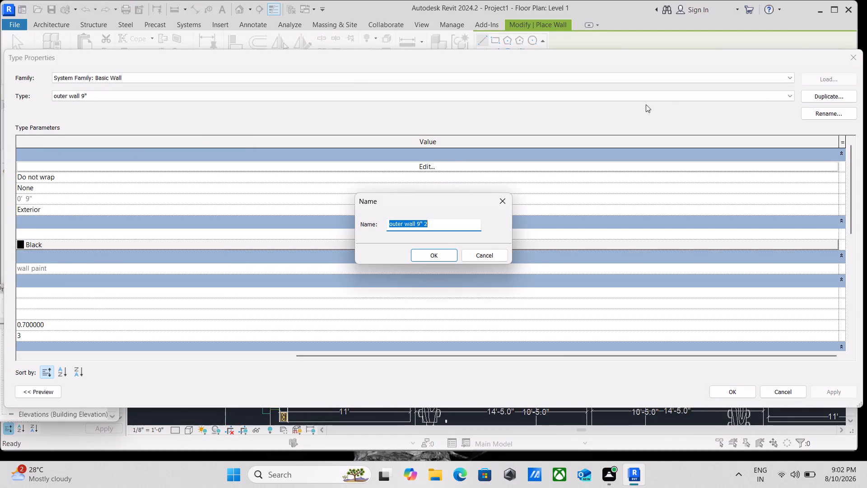
pyautogui.press('i')
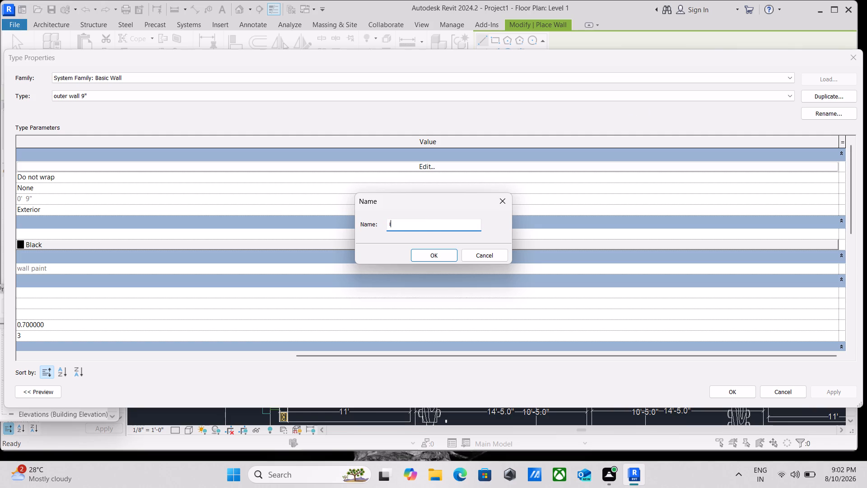
pyautogui.press('BackSpace')
pyautogui.hotkey('shift', 'i')
pyautogui.write('nnw')
pyautogui.press('BackSpace')
pyautogui.write('er')
pyautogui.press('space')
pyautogui.hotkey('shift', 'w')
pyautogui.write('all 5')
pyautogui.hotkey('shift', '"')
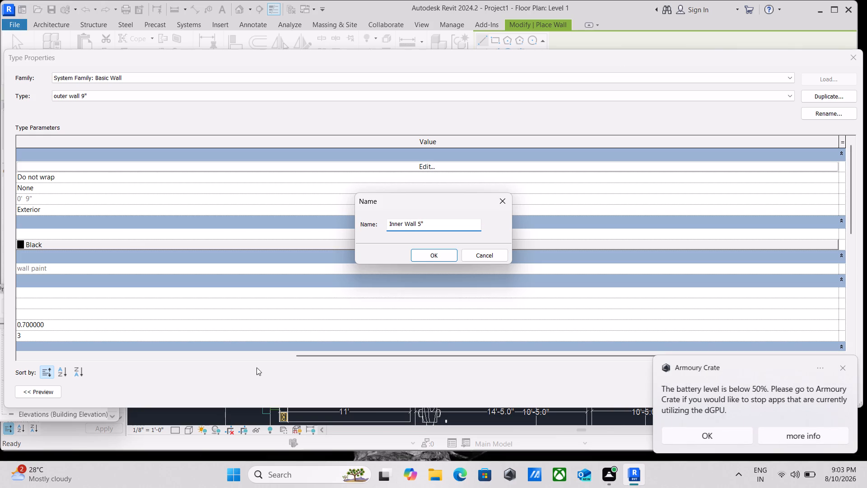
pyautogui.click(429, 257)
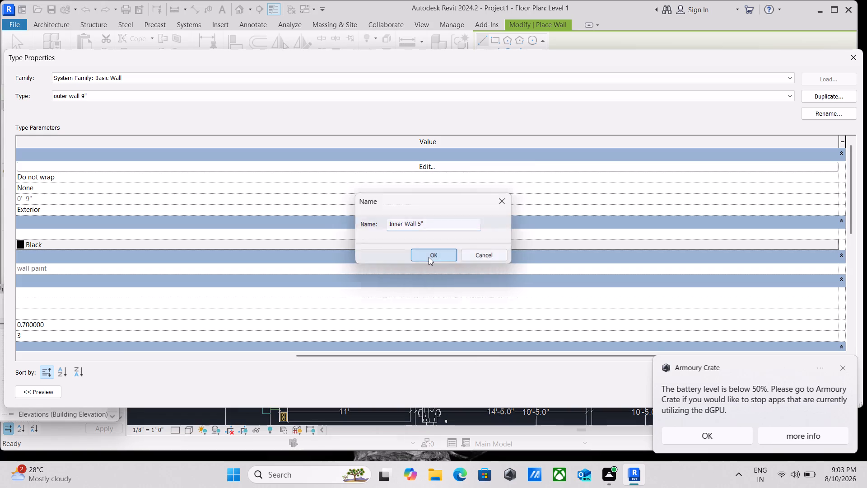
# Set the Structure [1] layer thickness of Inner Wall 5" to 5" and apply the type properties.
pyautogui.click(426, 166)
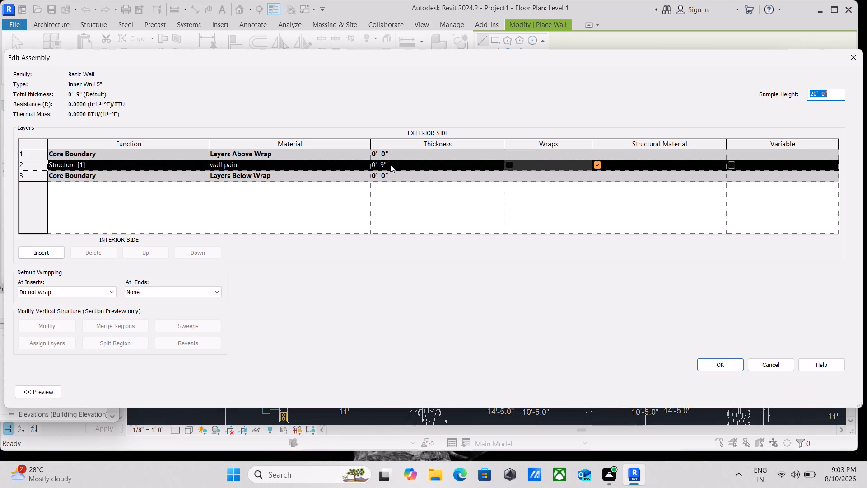
pyautogui.click(389, 164)
pyautogui.moveTo(386, 163); pyautogui.dragTo(331, 161)
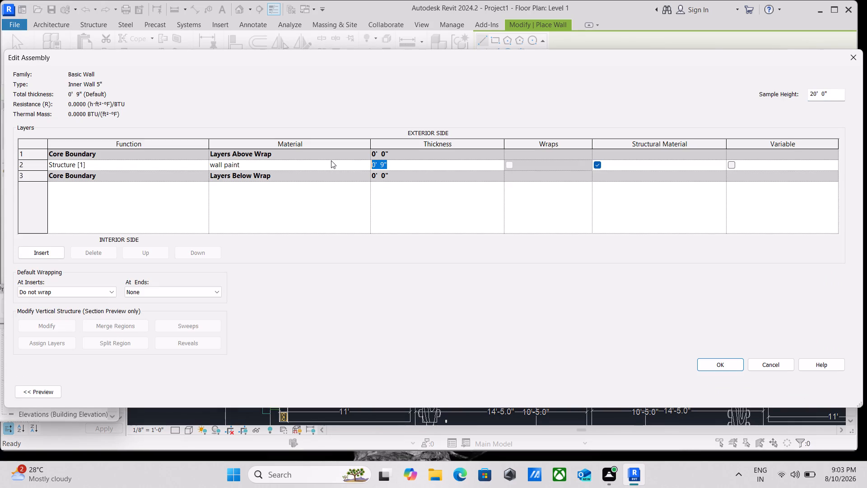
pyautogui.press('5')
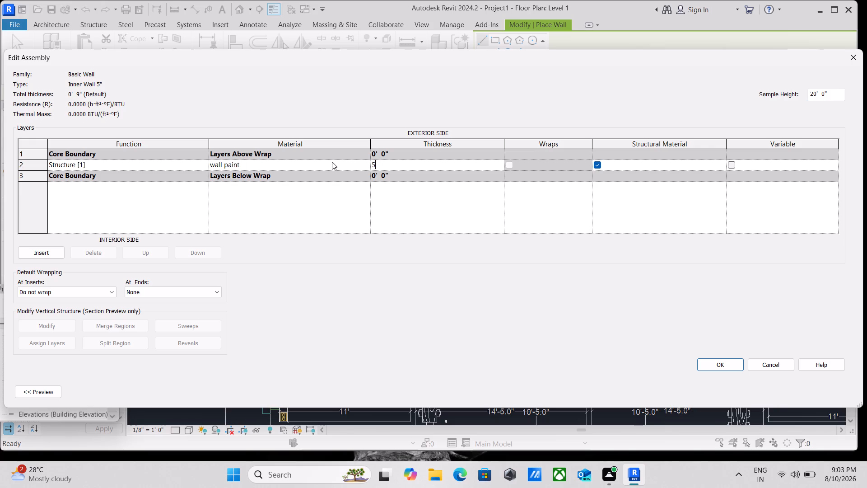
pyautogui.hotkey('shift', '"')
pyautogui.click(732, 361)
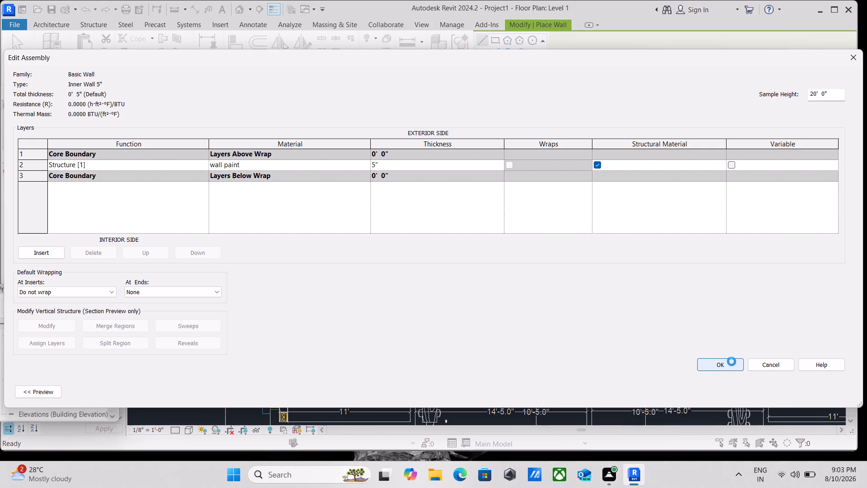
pyautogui.click(836, 391)
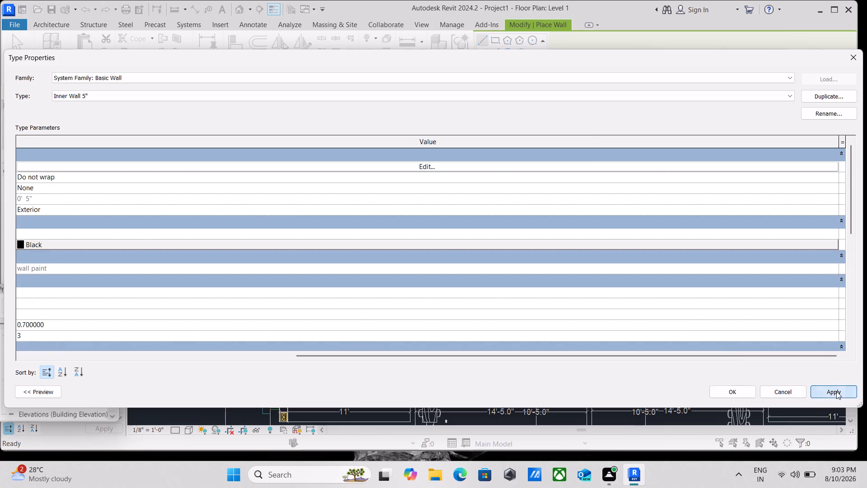
pyautogui.click(733, 393)
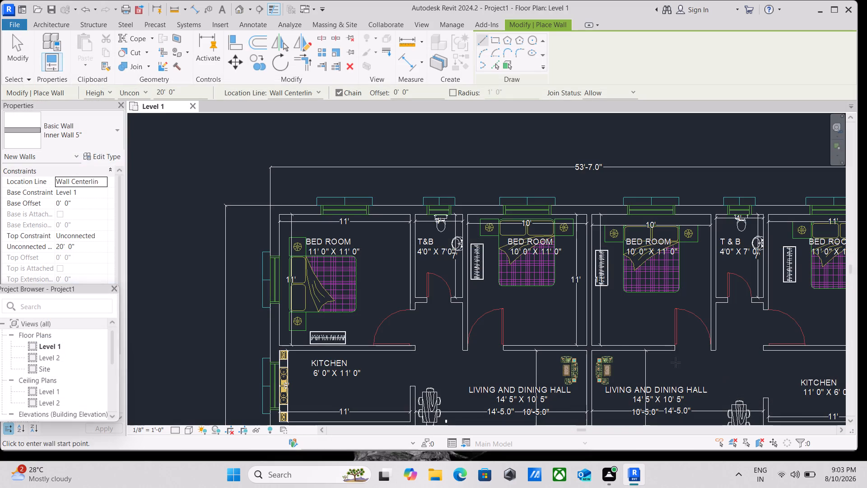
# Choose the outer wall 9" basic wall type for the walls being placed.
pyautogui.click(113, 134)
pyautogui.click(113, 131)
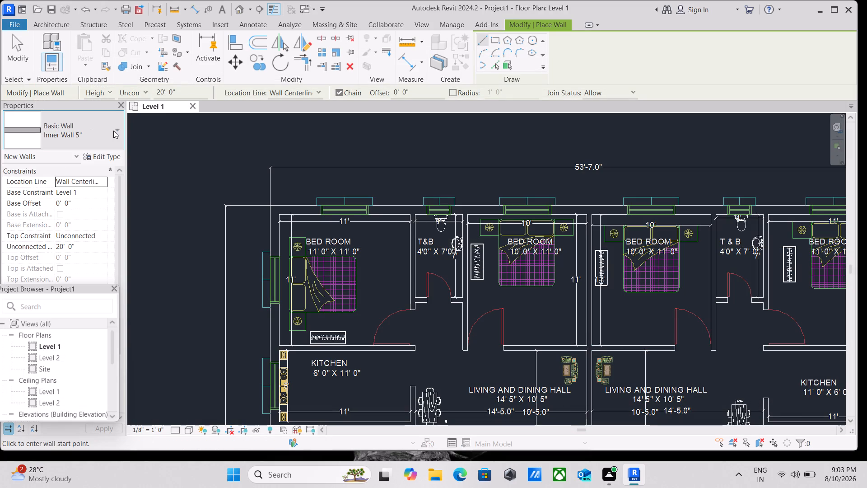
pyautogui.click(113, 131)
pyautogui.scroll(-2, 45, 259)
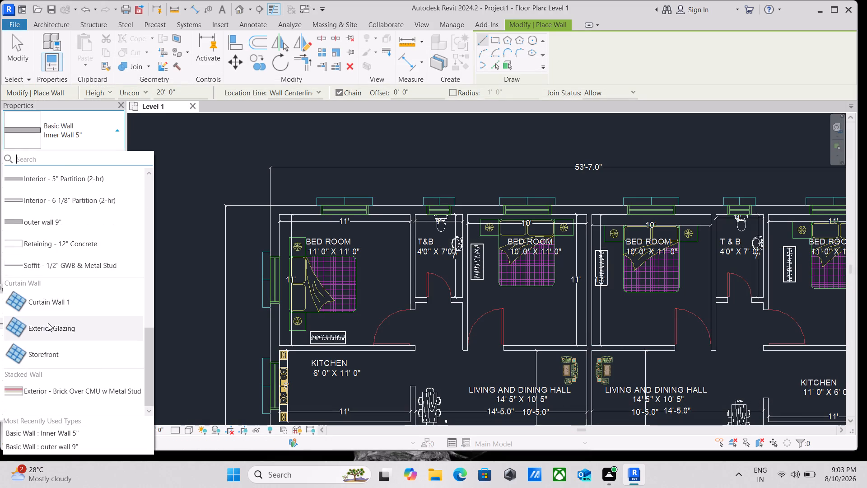
pyautogui.scroll(2, 51, 301)
pyautogui.scroll(3, 55, 227)
pyautogui.scroll(-2, 57, 216)
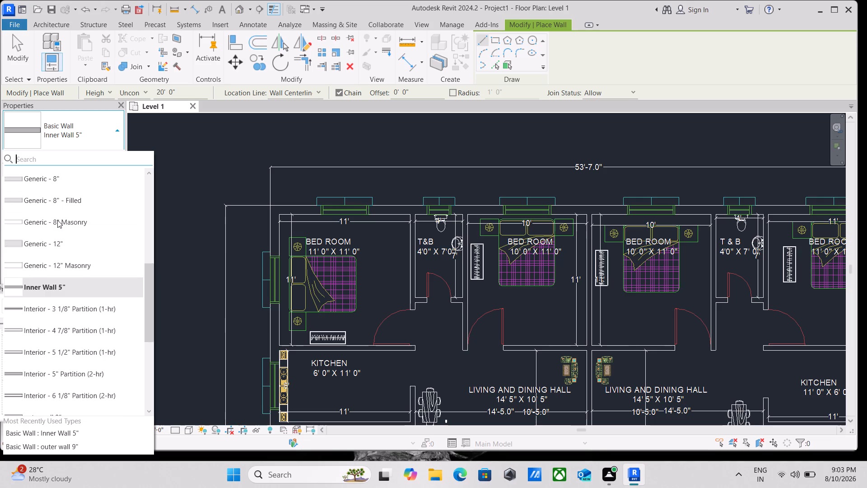
pyautogui.scroll(5, 56, 222)
pyautogui.scroll(-3, 63, 201)
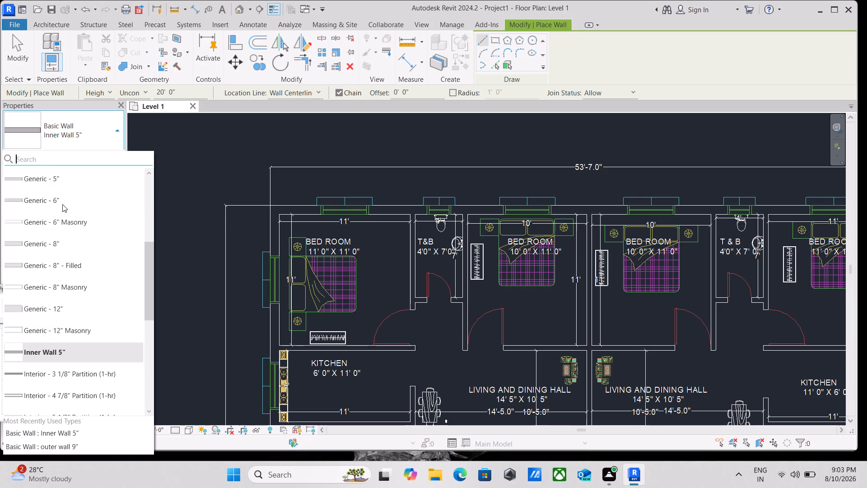
pyautogui.scroll(-2, 54, 337)
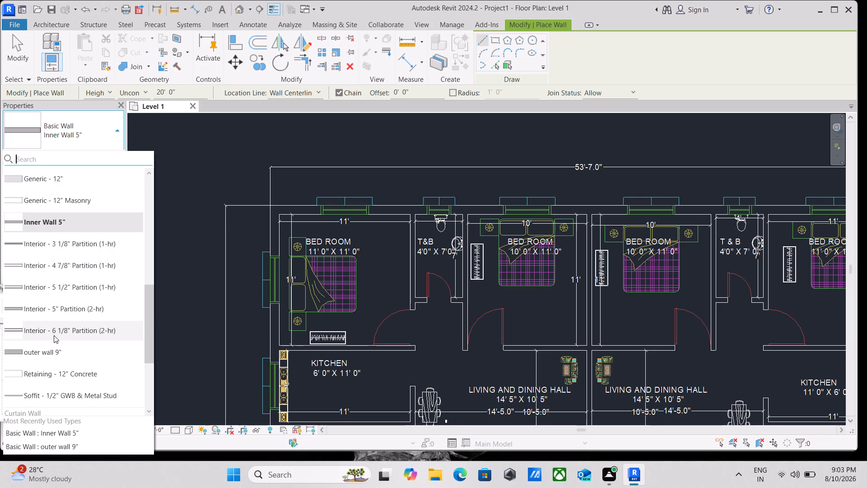
pyautogui.scroll(2, 54, 334)
pyautogui.scroll(1, 53, 297)
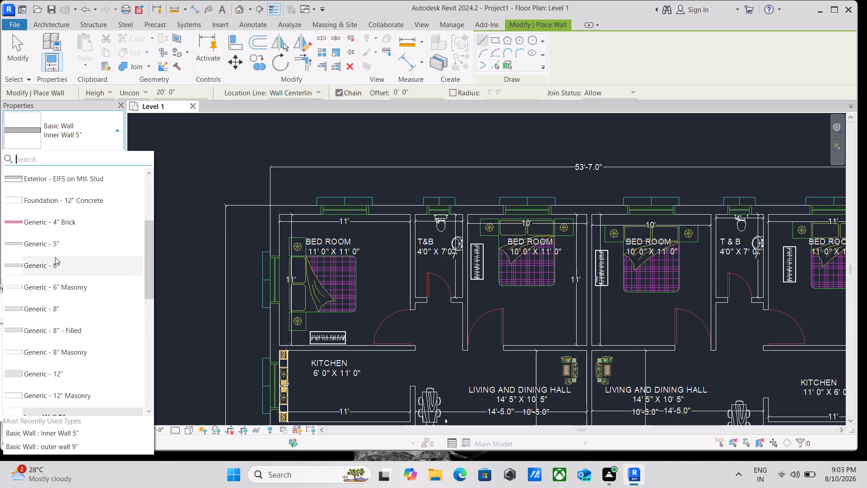
pyautogui.scroll(-3, 55, 257)
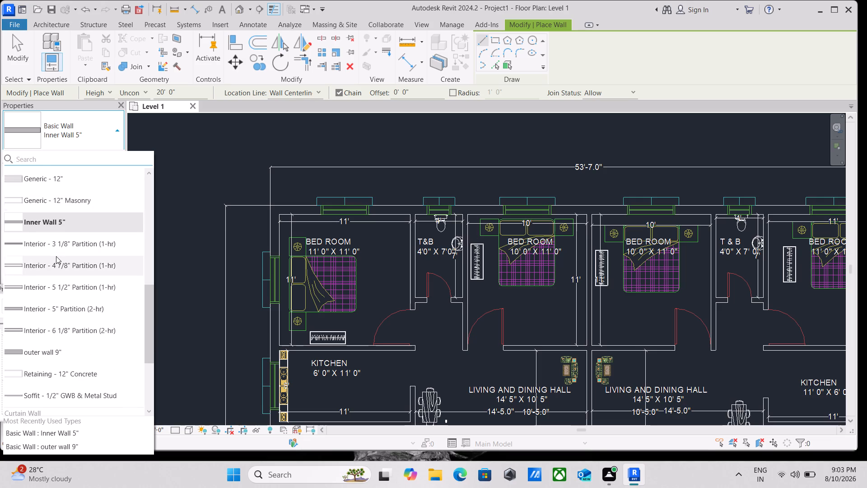
pyautogui.scroll(10, 56, 256)
pyautogui.scroll(-6, 56, 250)
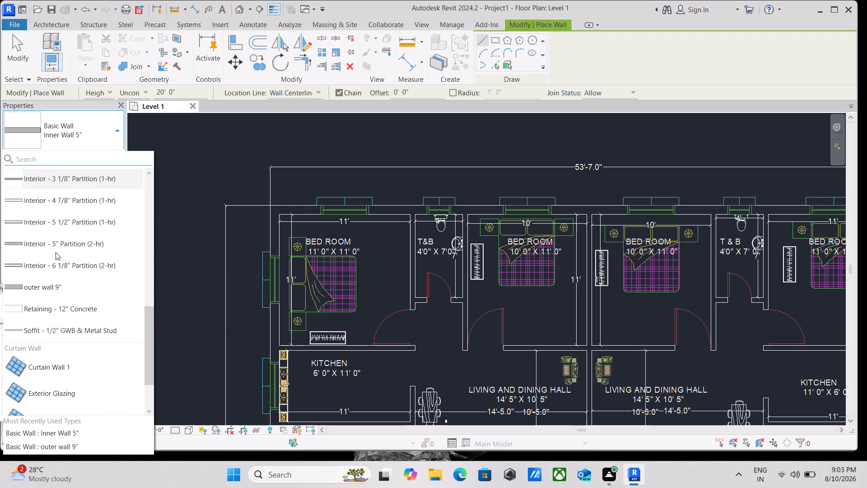
pyautogui.click(52, 286)
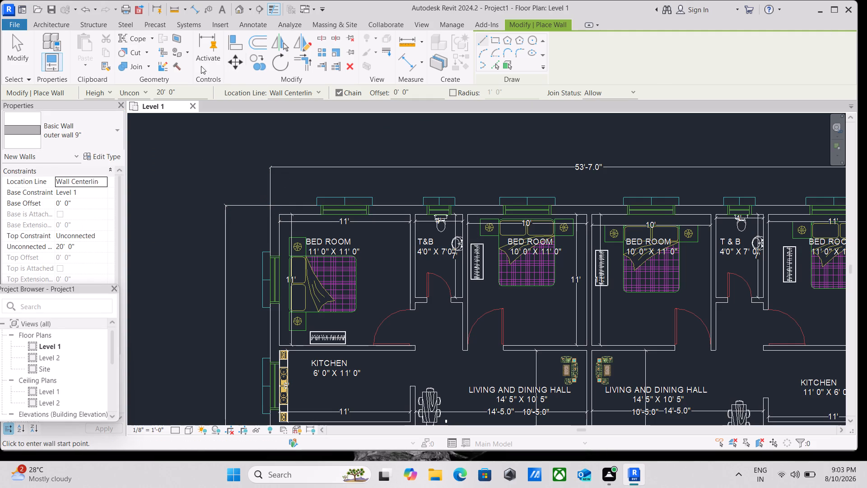
# Set the unconnected height of the new walls to 10'.
pyautogui.moveTo(185, 94); pyautogui.dragTo(120, 96)
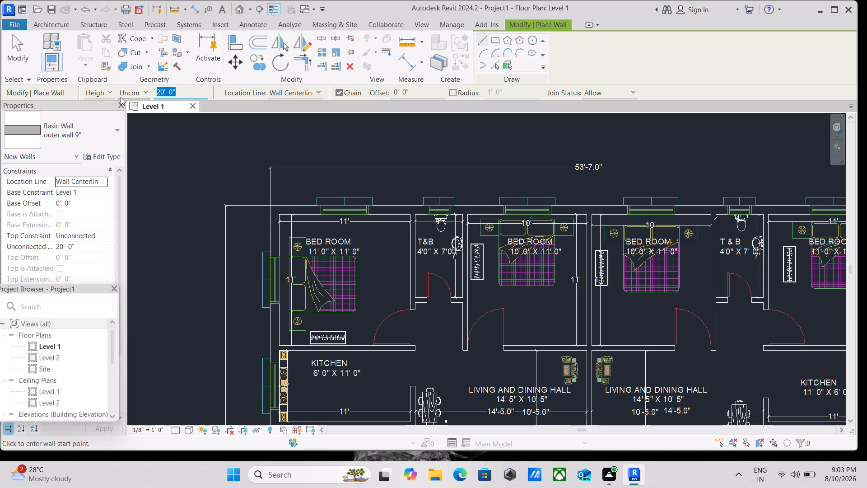
pyautogui.write('10')
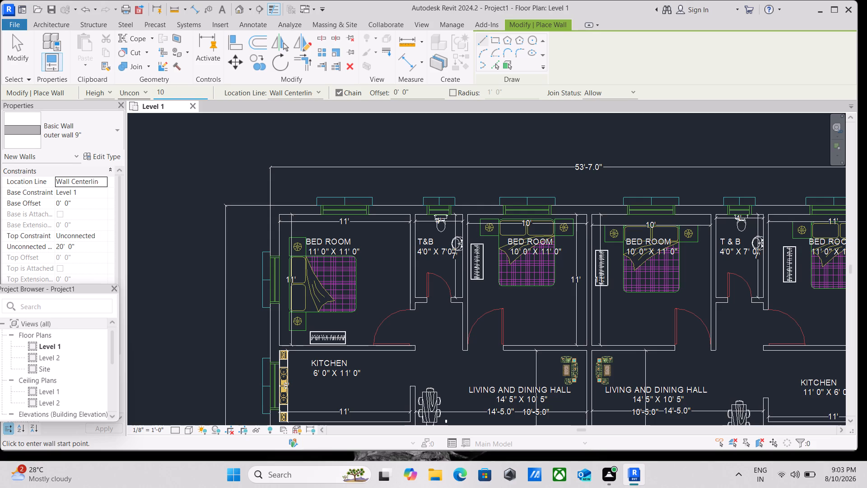
pyautogui.press("'")
# Open the South elevation and examine the Level 1 and Level 2 lines with their elevations.
pyautogui.scroll(-2, 32, 368)
pyautogui.scroll(1, 33, 368)
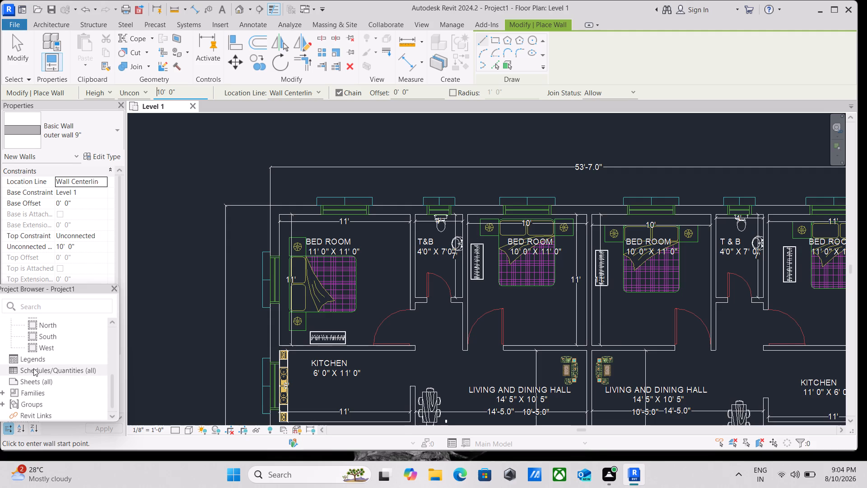
pyautogui.scroll(-1, 33, 368)
pyautogui.doubleClick(47, 338)
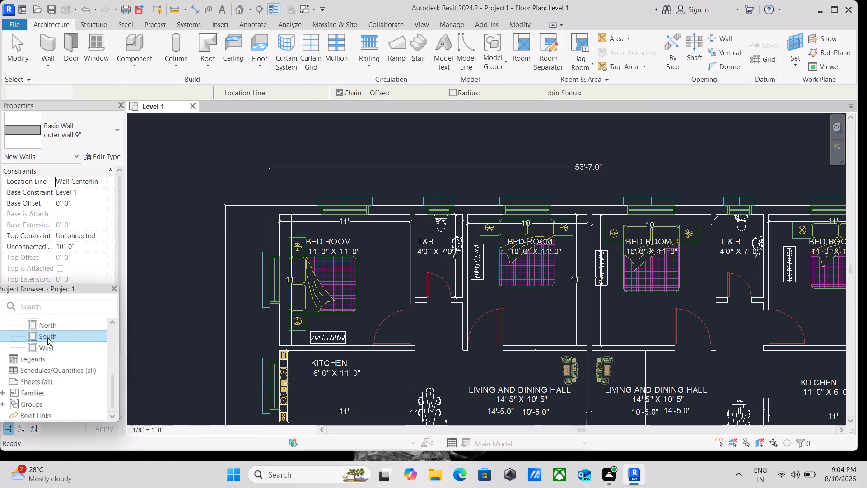
pyautogui.scroll(2, 382, 292)
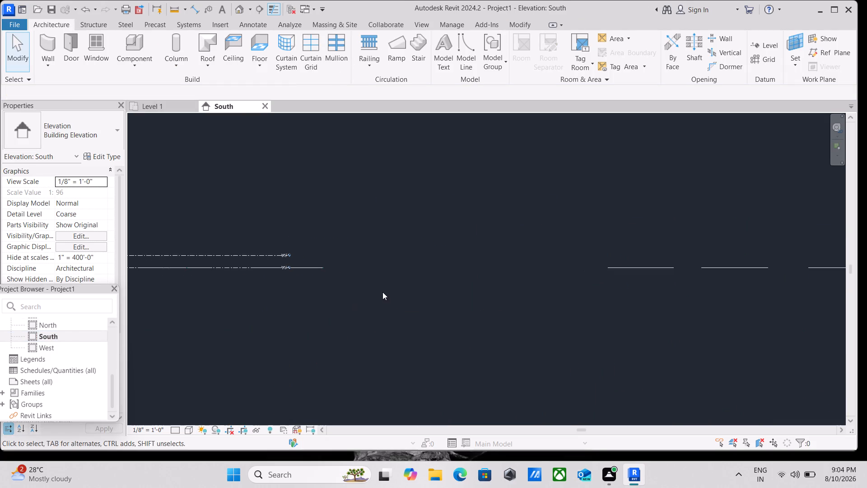
pyautogui.scroll(3, 348, 296)
pyautogui.scroll(-3, 360, 291)
pyautogui.moveTo(317, 300); pyautogui.dragTo(648, 326, button='middle')
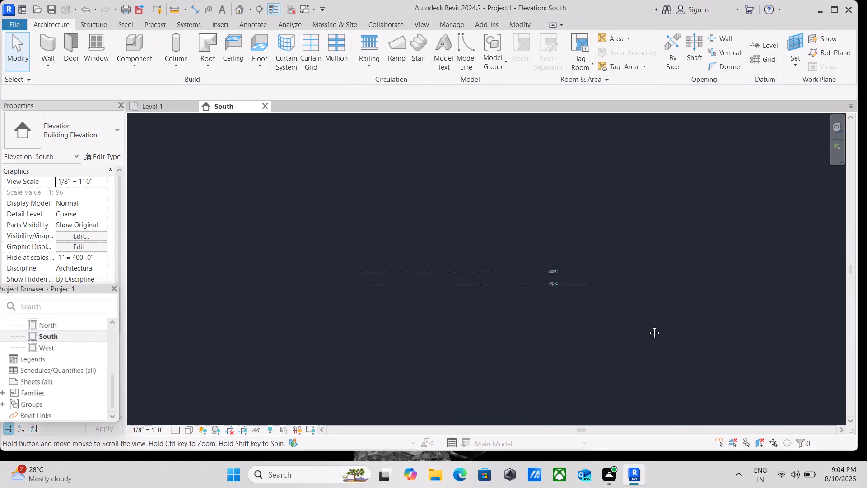
pyautogui.moveTo(648, 326); pyautogui.dragTo(648, 326, button='middle')
pyautogui.scroll(3, 535, 296)
pyautogui.scroll(4, 569, 267)
pyautogui.scroll(3, 667, 291)
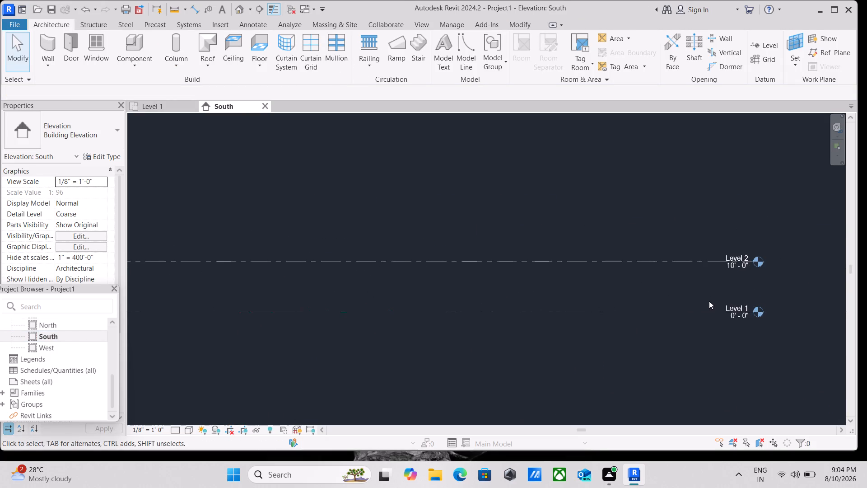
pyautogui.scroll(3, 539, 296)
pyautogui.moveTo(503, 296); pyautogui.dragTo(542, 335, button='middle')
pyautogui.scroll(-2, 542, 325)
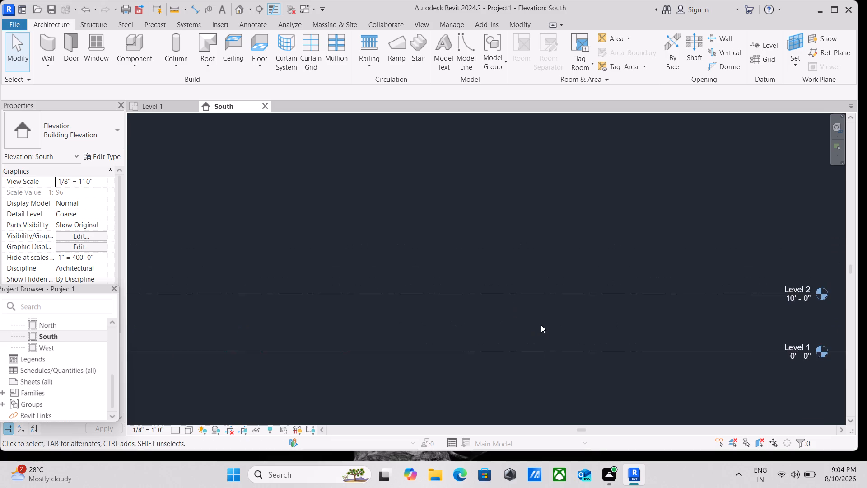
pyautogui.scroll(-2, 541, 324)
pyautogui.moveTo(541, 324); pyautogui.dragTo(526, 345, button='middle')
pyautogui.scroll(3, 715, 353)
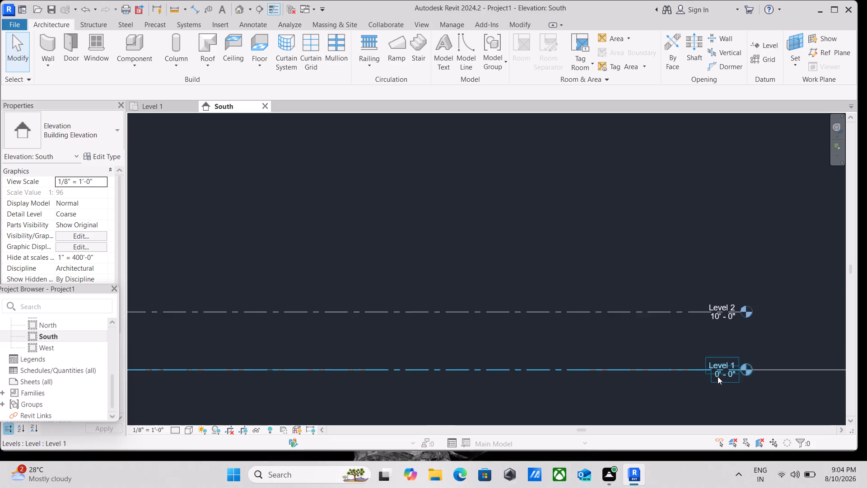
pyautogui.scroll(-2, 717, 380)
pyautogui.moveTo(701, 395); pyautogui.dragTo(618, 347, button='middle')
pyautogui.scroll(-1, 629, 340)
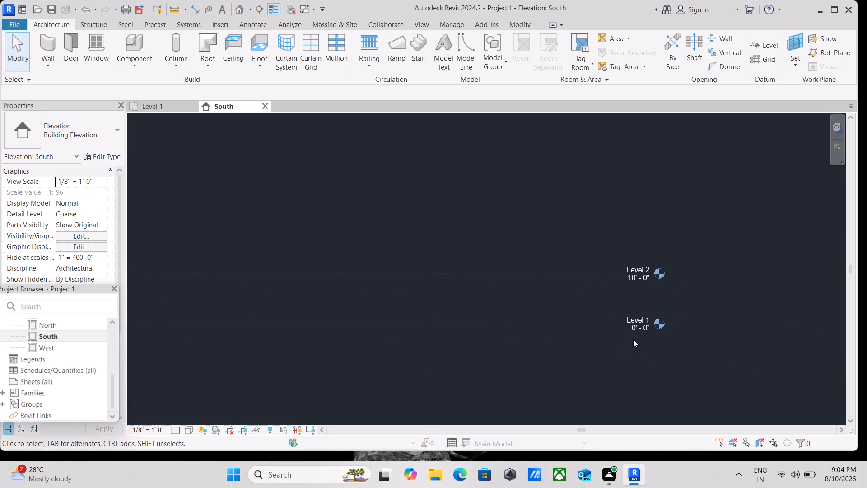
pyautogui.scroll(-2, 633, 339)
# Rename Level 1 as GROUND LVL and rename its corresponding views as well.
pyautogui.scroll(12, 643, 336)
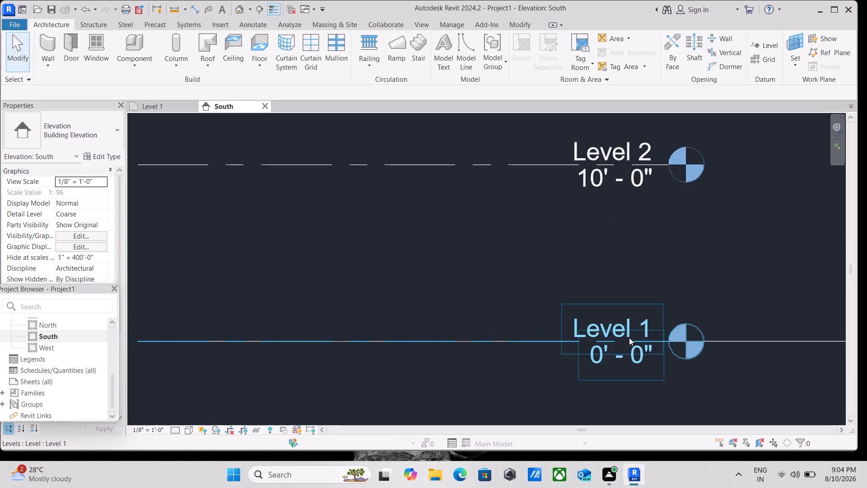
pyautogui.scroll(3, 629, 338)
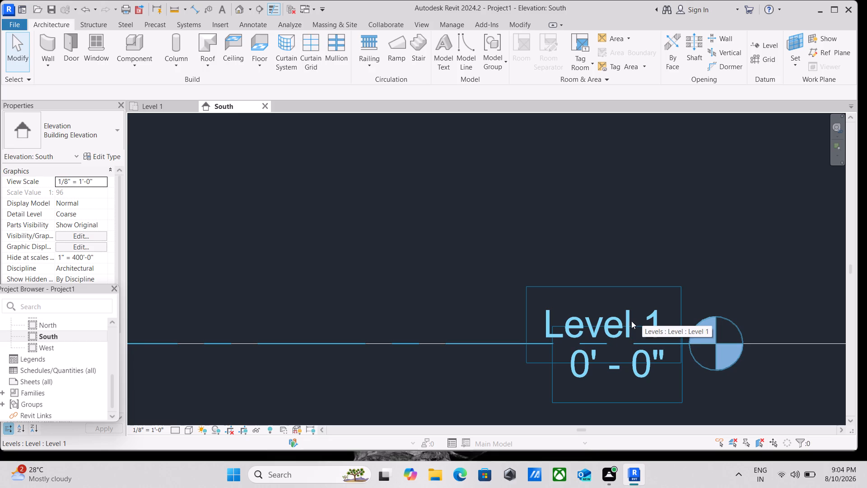
pyautogui.click(631, 321)
pyautogui.doubleClick(623, 323)
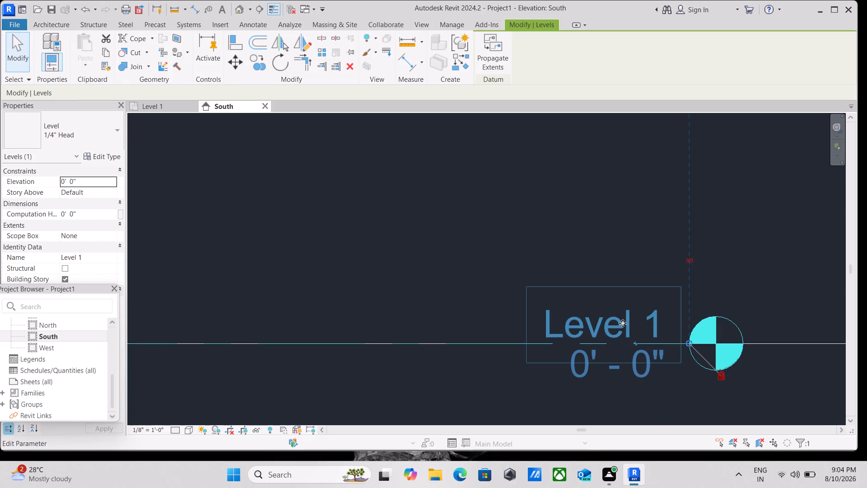
pyautogui.click(623, 323)
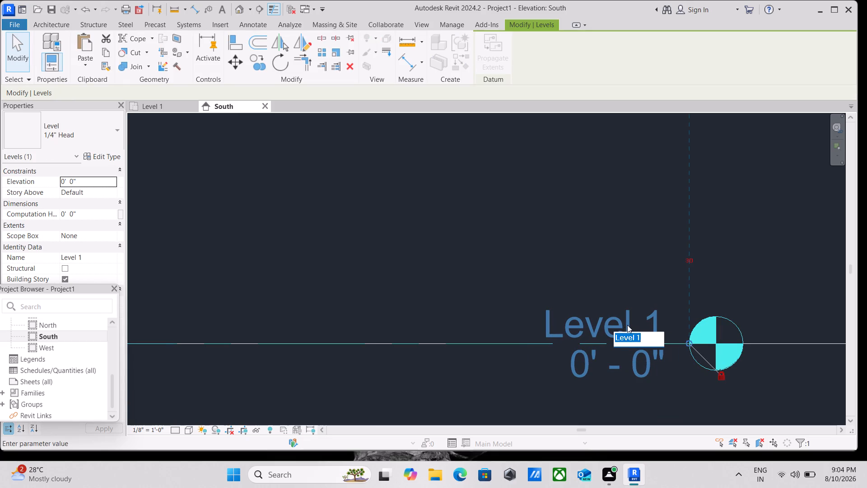
pyautogui.press('BackSpace')
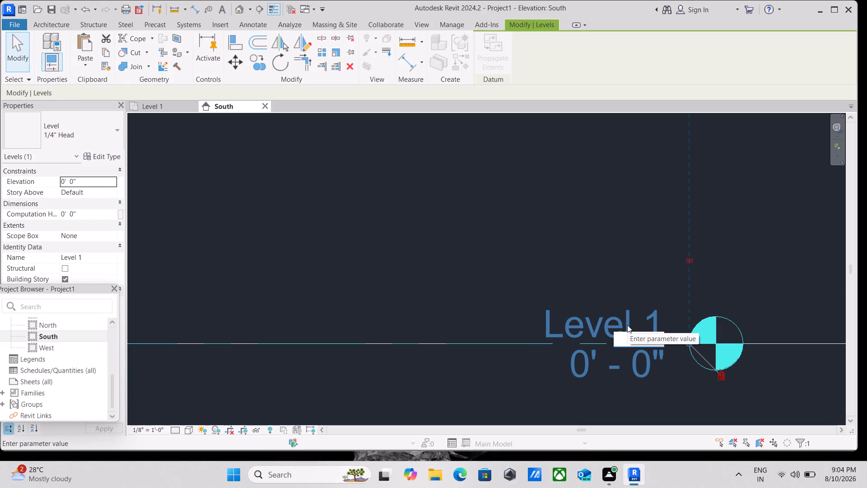
pyautogui.press('g')
pyautogui.press('BackSpace')
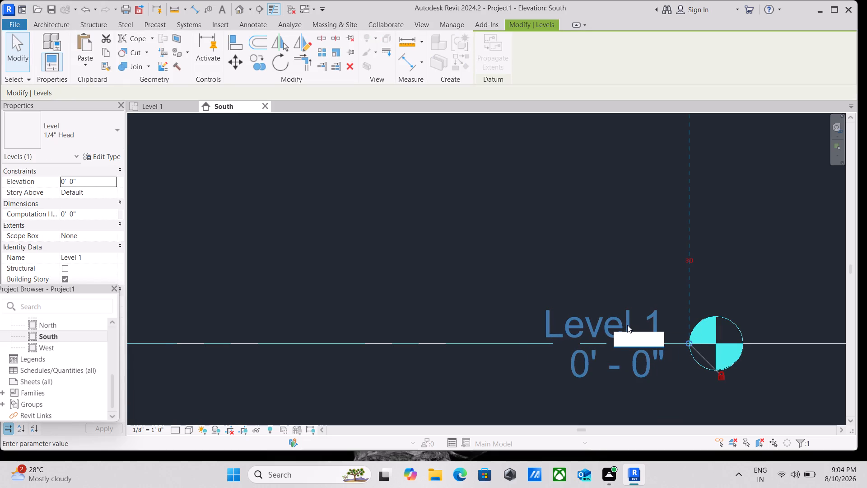
pyautogui.press('g')
pyautogui.write('ROU')
pyautogui.write('ND')
pyautogui.press('space')
pyautogui.press('l')
pyautogui.press('v')
pyautogui.press('l')
pyautogui.press('Return')
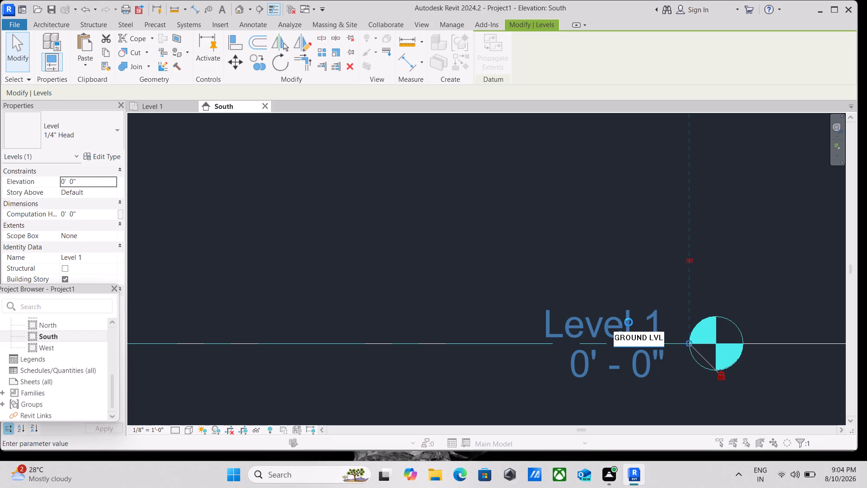
pyautogui.click(476, 237)
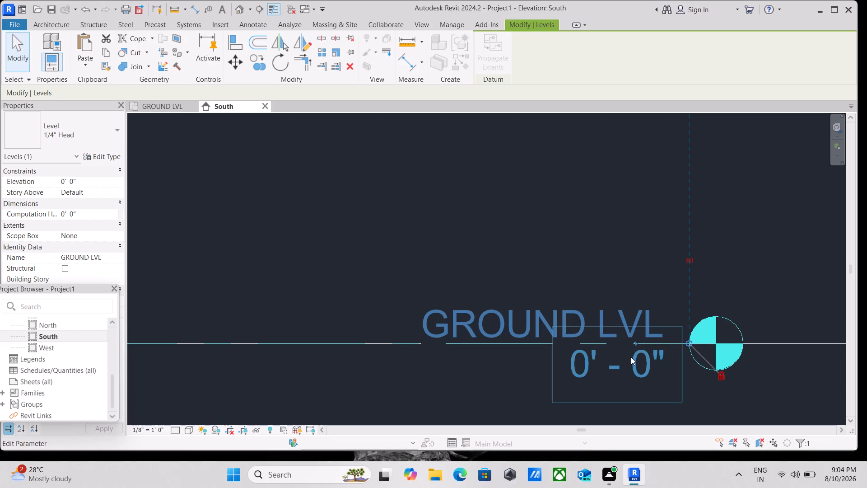
# Rename Level 2 as SLAB 1 and rename its corresponding views as well.
pyautogui.scroll(-7, 601, 367)
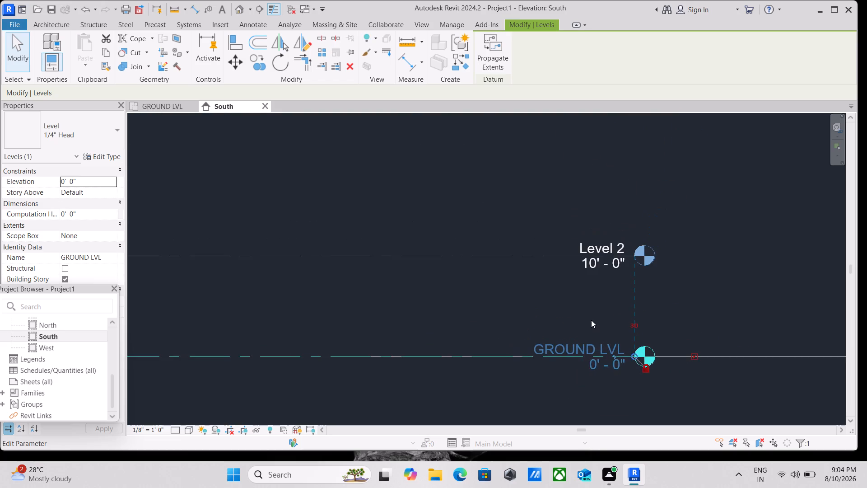
pyautogui.scroll(1, 591, 319)
pyautogui.scroll(-2, 591, 318)
pyautogui.moveTo(591, 318); pyautogui.dragTo(598, 334, button='middle')
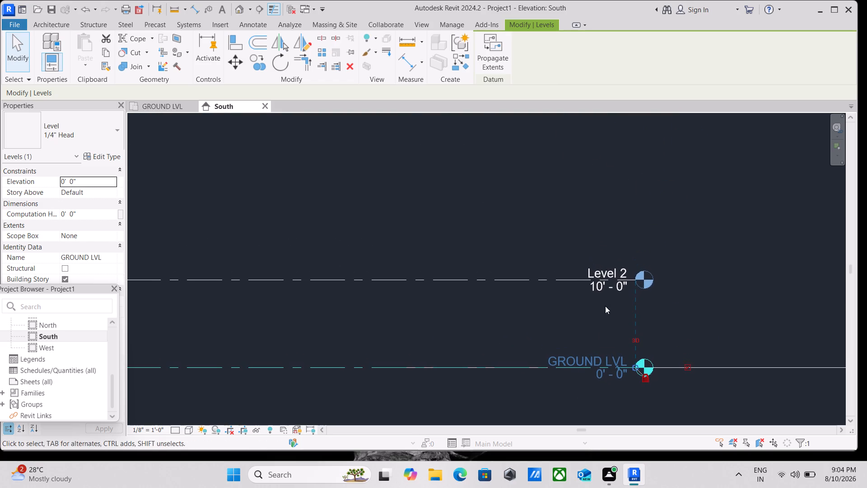
pyautogui.click(619, 271)
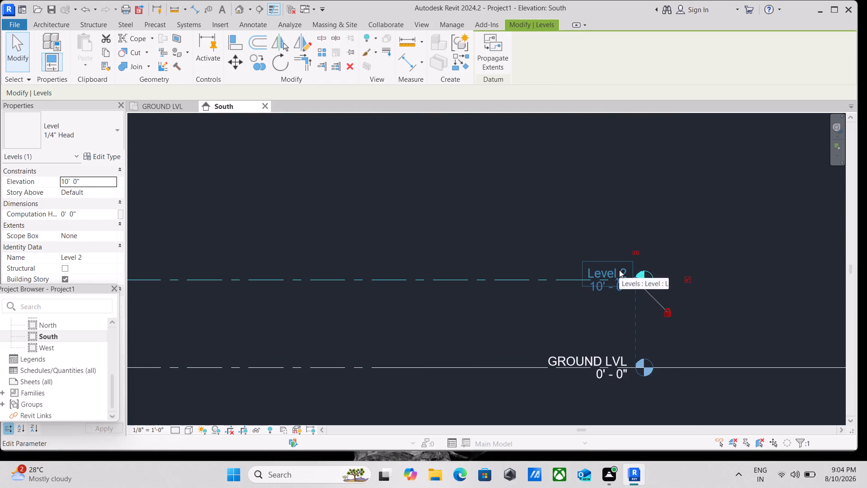
pyautogui.click(619, 270)
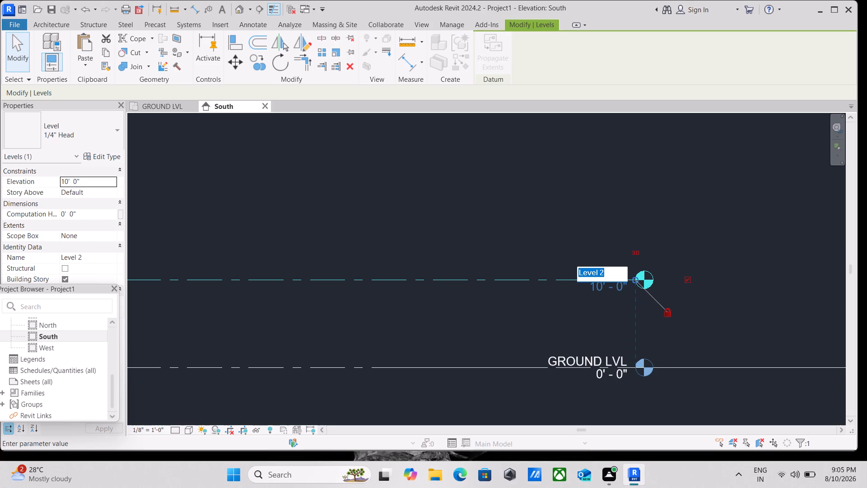
pyautogui.write('SLAB 1')
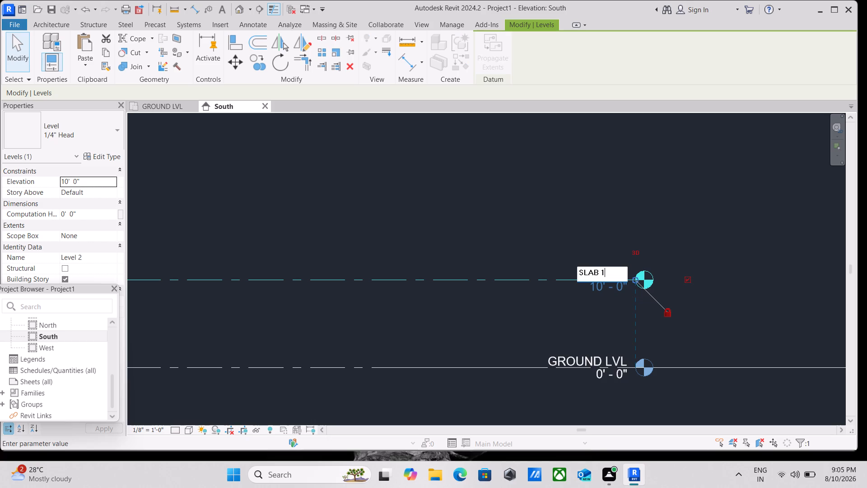
pyautogui.press('Return')
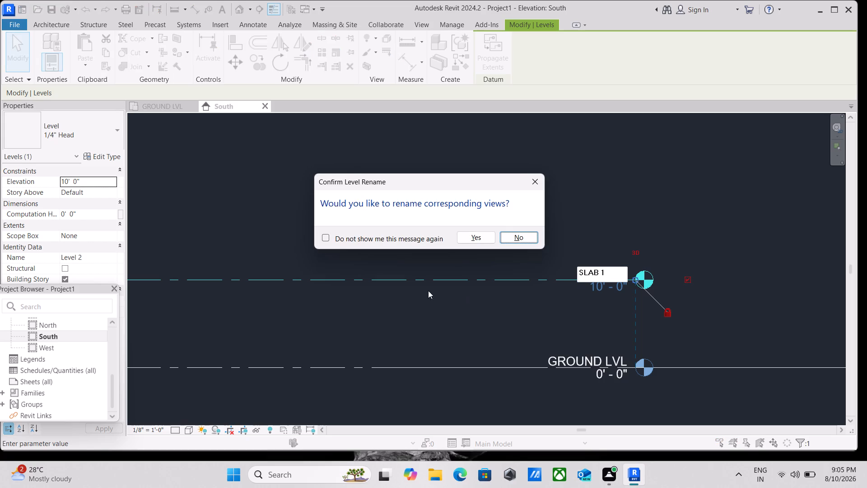
pyautogui.click(478, 236)
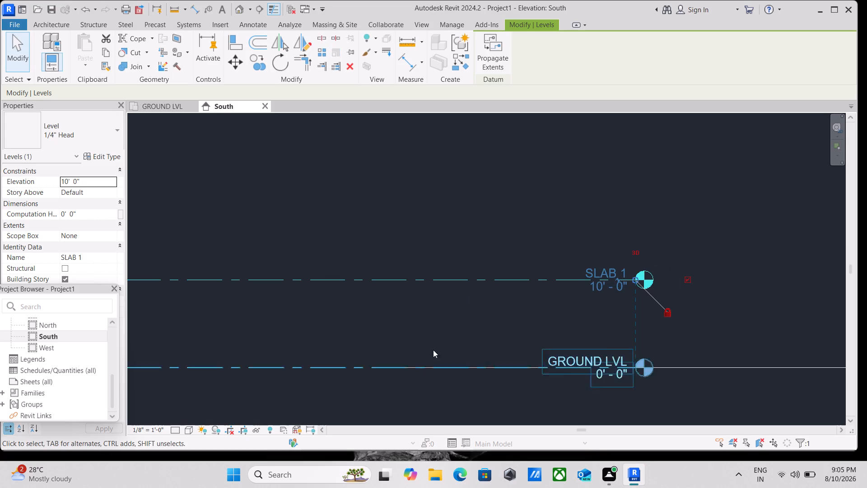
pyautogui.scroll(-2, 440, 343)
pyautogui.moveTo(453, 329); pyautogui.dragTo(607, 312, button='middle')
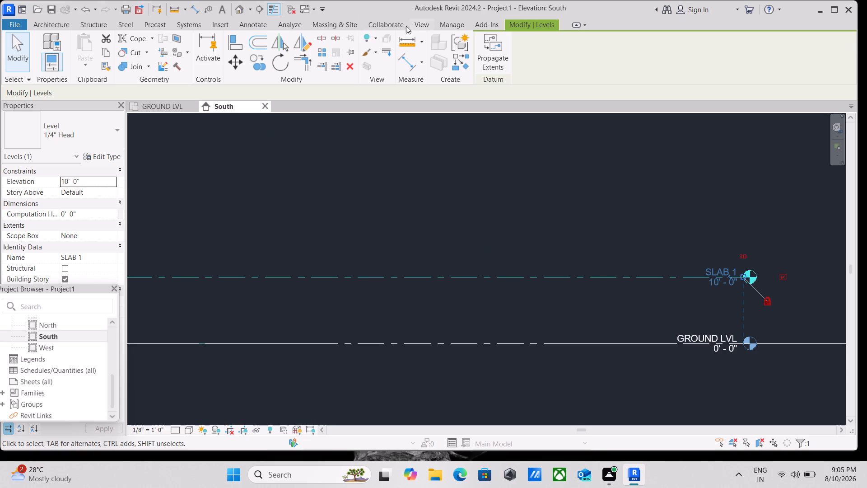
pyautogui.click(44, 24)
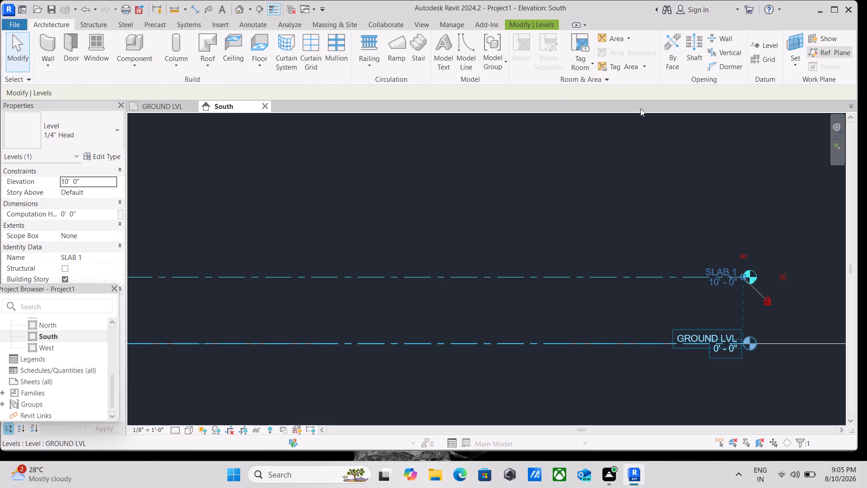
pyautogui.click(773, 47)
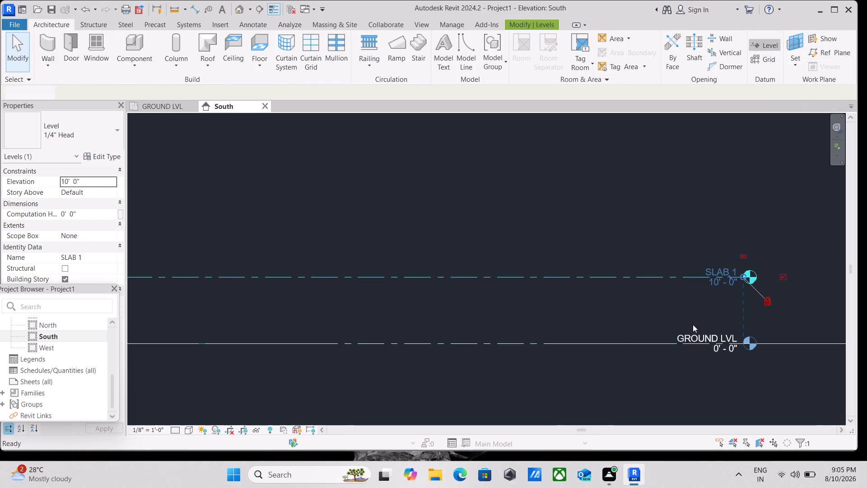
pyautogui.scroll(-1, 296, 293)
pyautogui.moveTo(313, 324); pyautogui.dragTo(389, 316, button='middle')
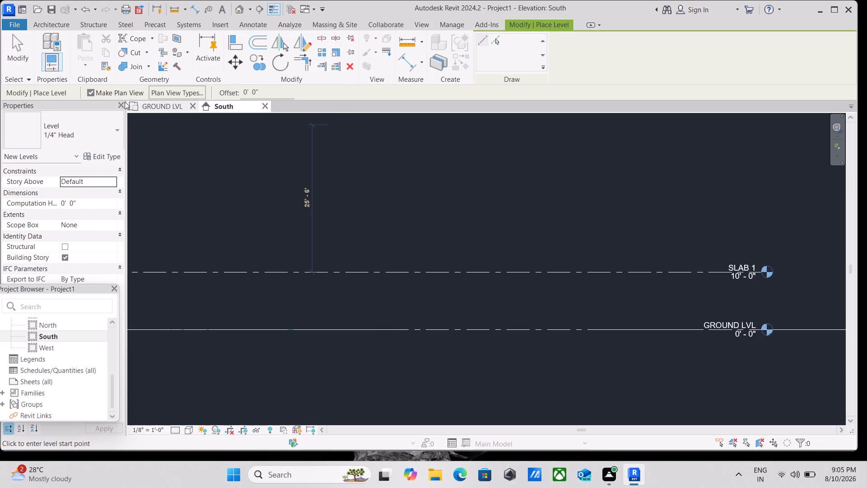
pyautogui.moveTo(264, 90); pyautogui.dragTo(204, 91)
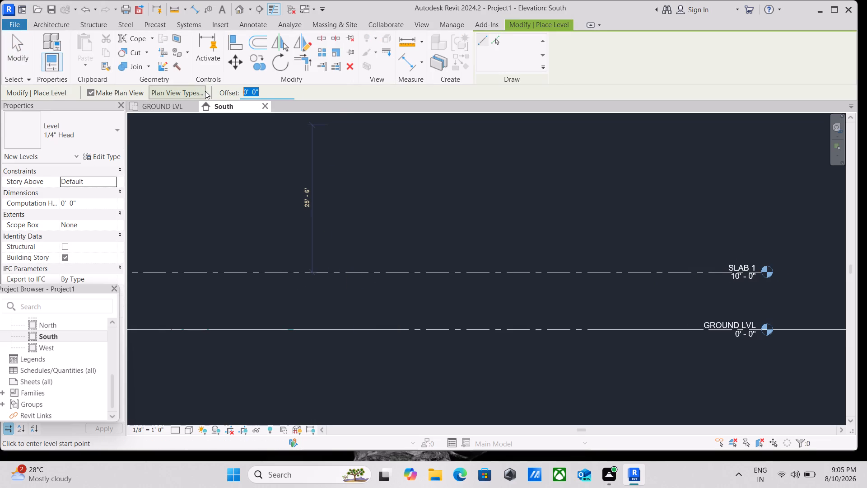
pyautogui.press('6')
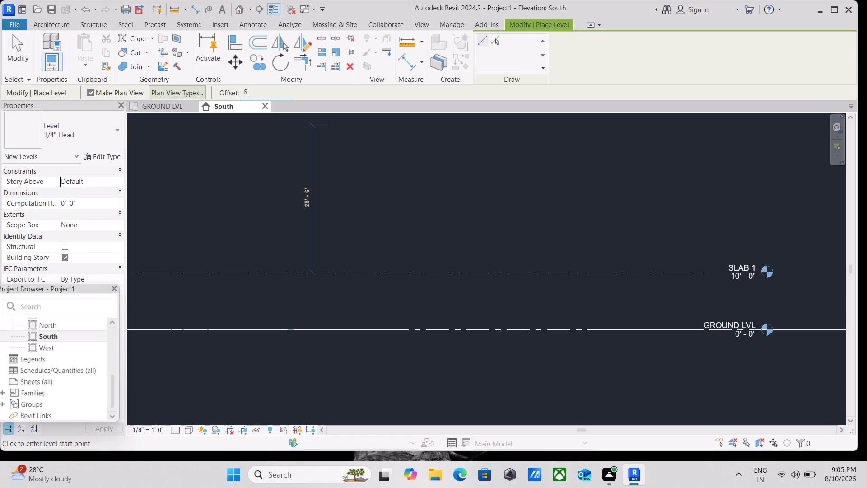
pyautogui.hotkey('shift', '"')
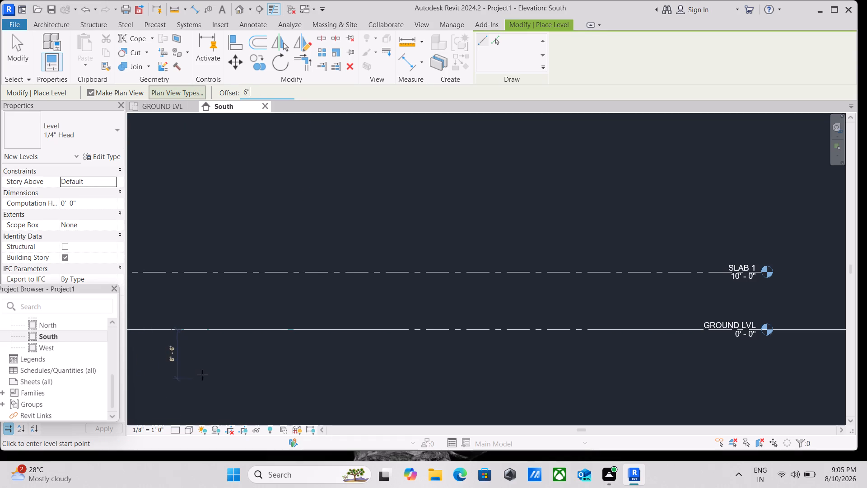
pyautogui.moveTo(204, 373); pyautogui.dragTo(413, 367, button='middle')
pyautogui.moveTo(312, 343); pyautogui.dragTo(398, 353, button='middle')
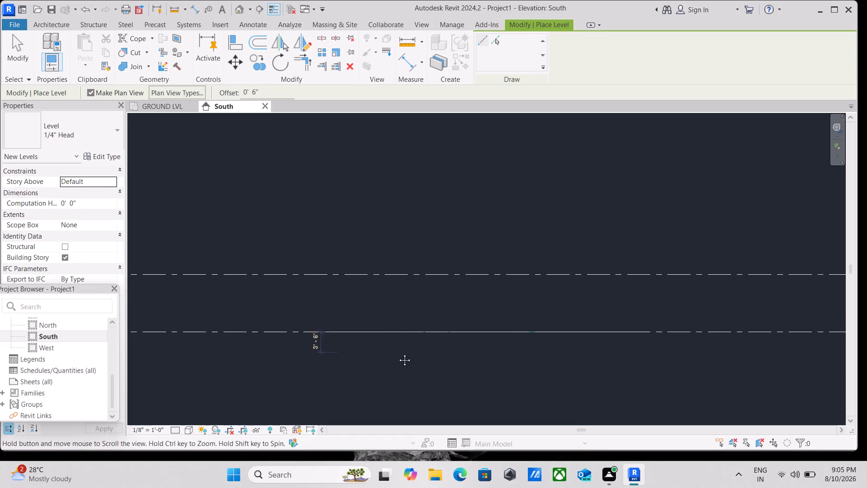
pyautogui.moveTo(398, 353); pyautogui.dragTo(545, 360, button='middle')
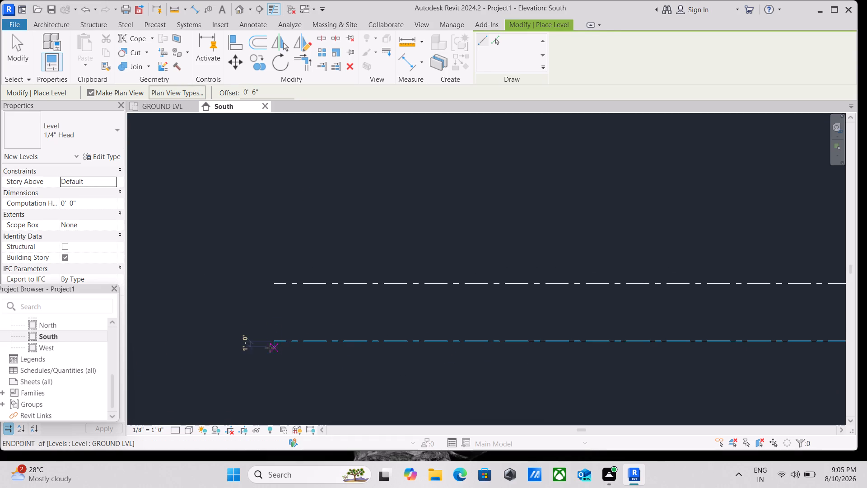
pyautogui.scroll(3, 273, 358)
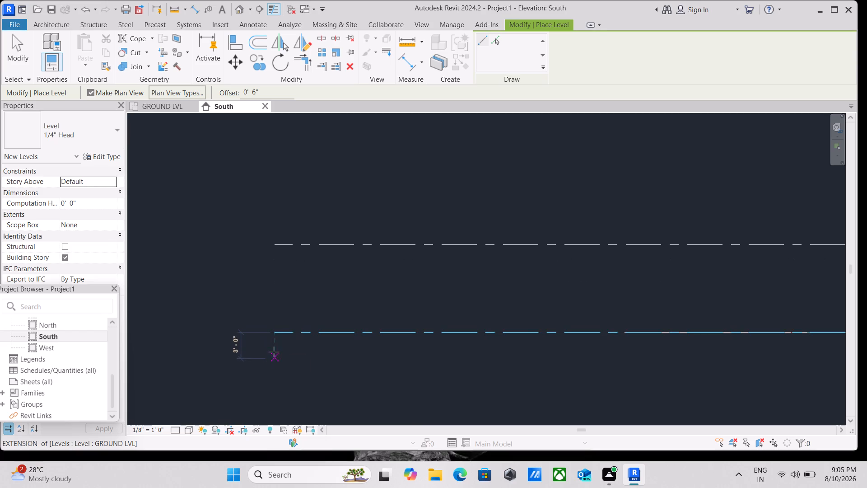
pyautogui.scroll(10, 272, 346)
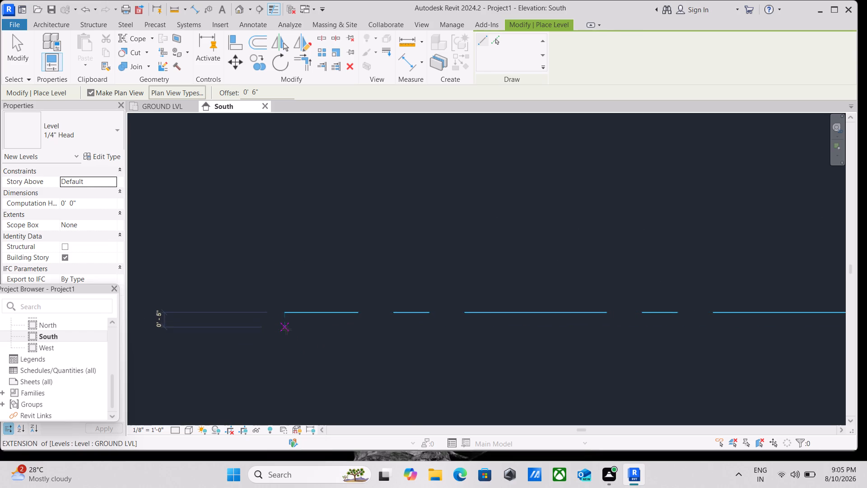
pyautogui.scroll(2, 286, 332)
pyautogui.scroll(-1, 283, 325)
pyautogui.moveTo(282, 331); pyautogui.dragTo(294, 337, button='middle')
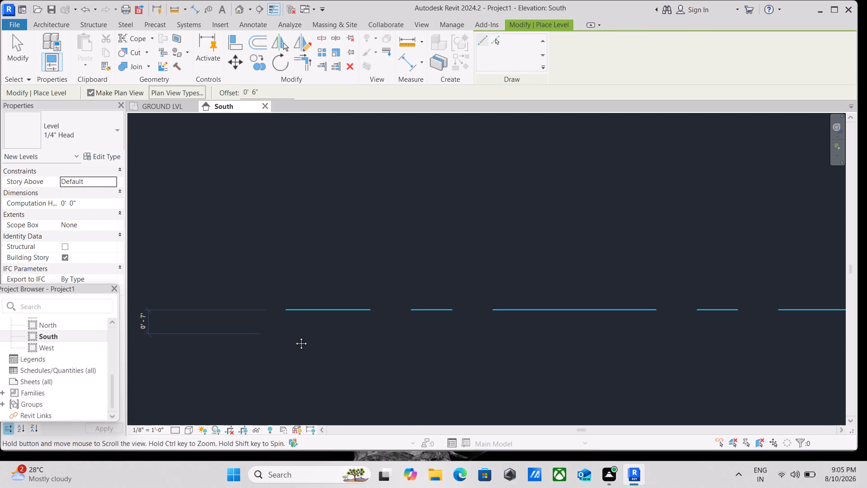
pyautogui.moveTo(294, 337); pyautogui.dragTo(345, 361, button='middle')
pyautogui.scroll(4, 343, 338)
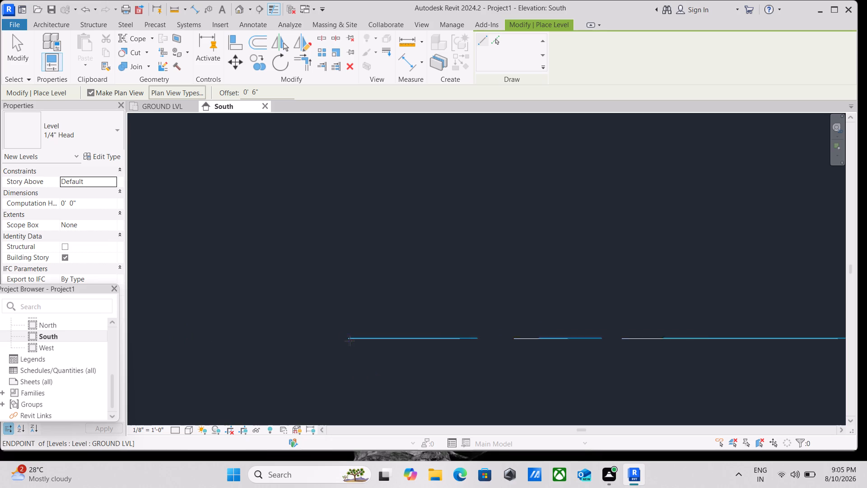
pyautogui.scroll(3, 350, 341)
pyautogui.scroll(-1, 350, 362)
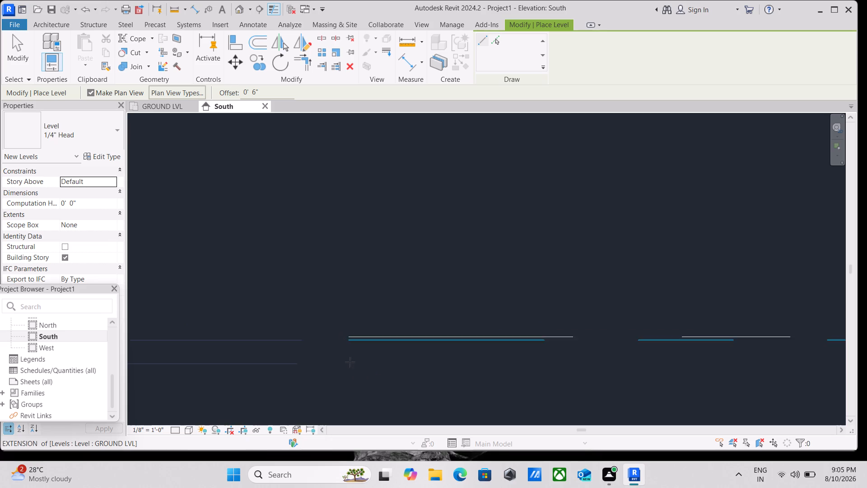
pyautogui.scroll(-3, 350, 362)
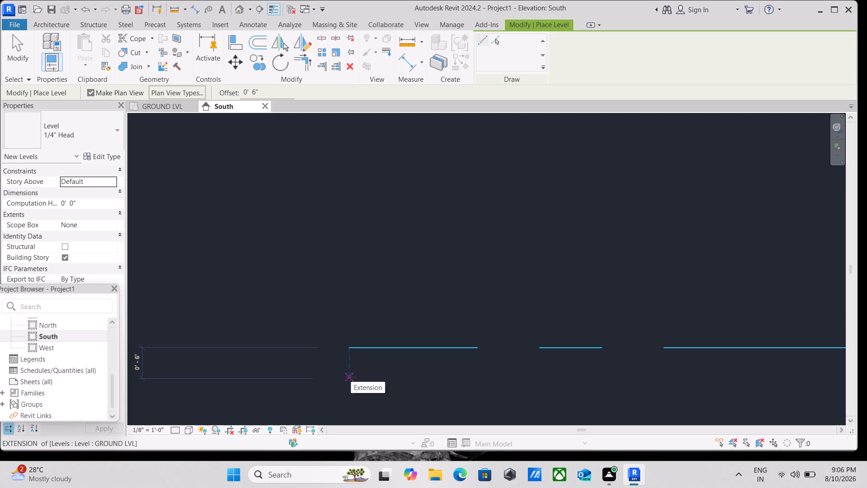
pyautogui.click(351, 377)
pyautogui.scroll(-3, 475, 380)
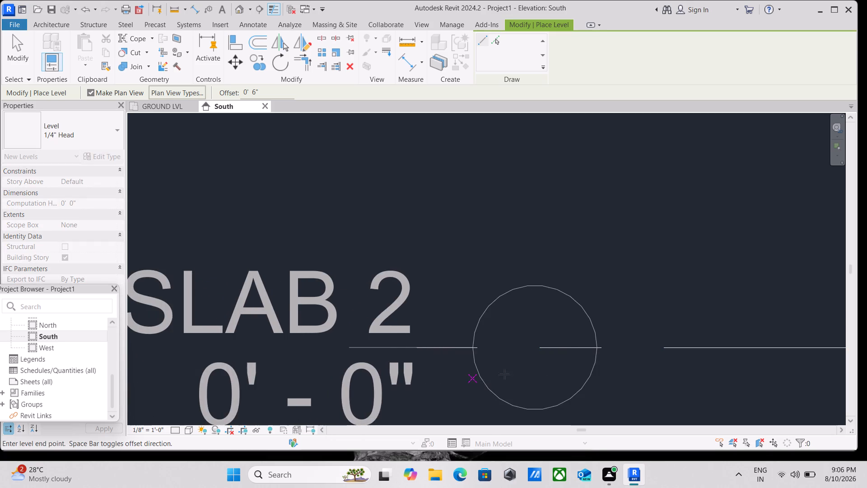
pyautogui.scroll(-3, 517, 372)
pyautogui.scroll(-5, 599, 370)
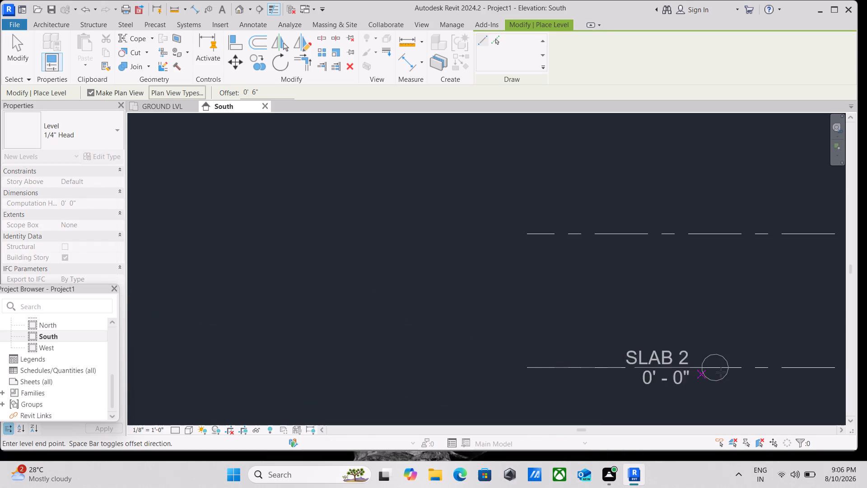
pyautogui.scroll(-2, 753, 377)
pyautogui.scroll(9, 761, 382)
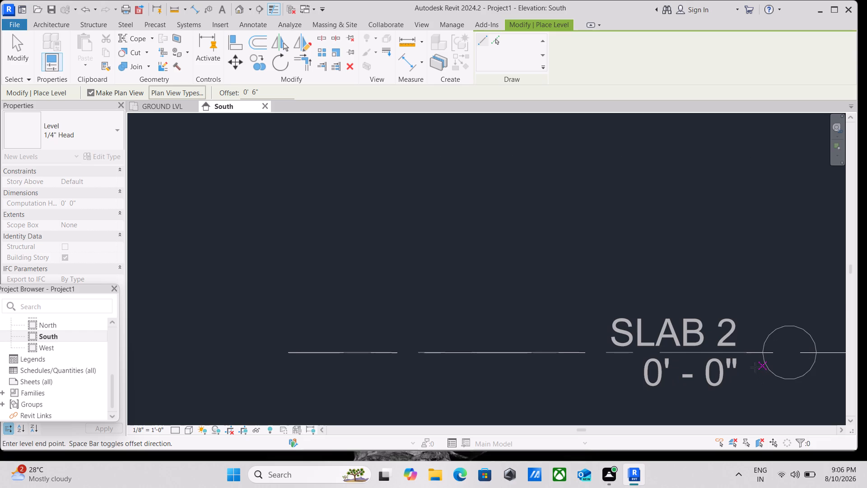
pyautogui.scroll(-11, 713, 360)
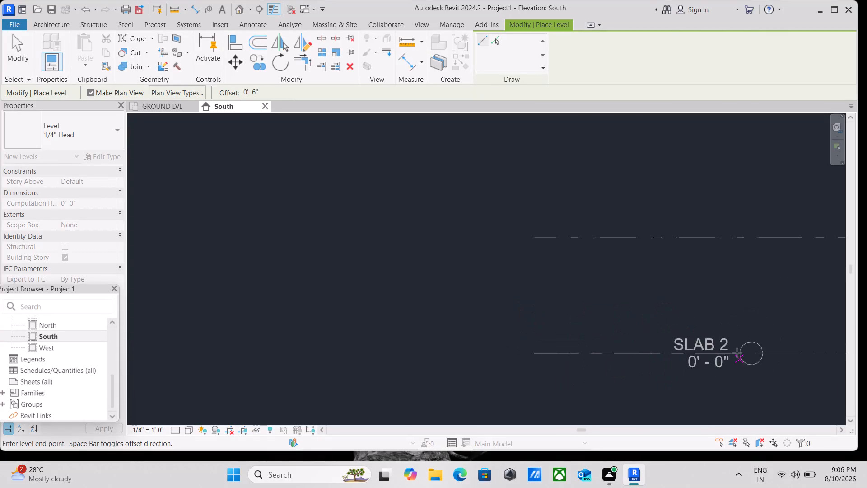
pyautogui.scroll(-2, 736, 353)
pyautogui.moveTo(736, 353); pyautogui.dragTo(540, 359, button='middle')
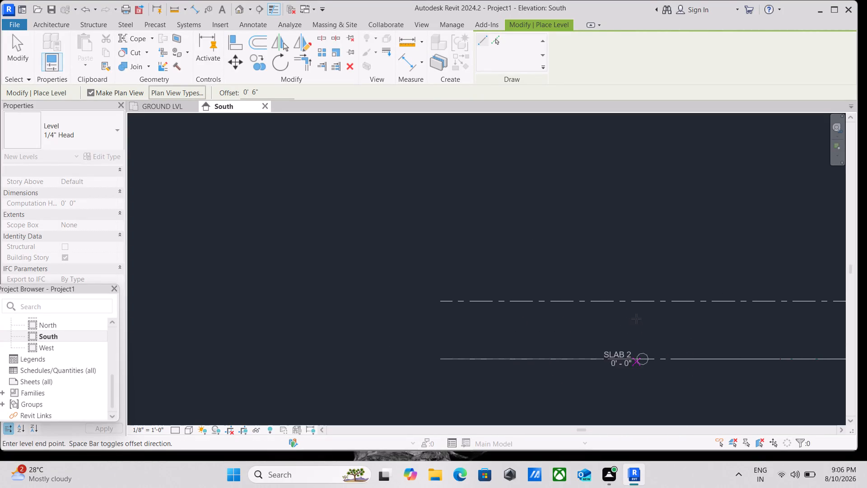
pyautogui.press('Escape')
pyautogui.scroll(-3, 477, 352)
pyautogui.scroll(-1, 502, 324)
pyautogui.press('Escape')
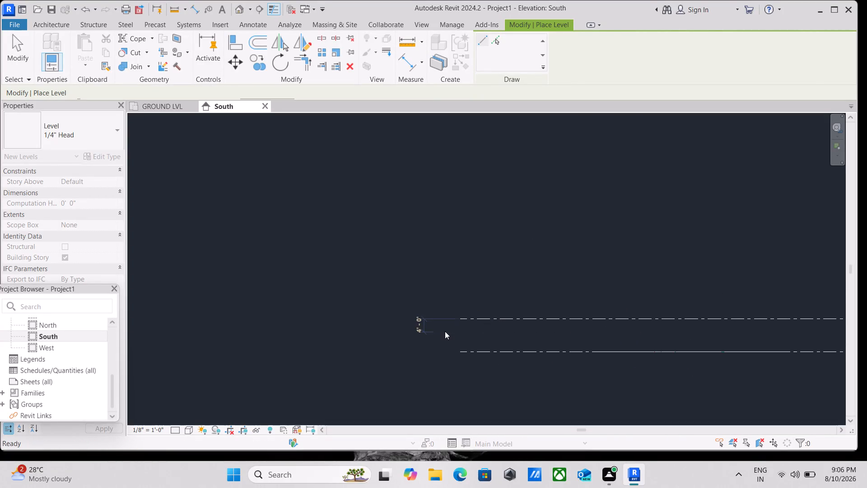
# Create a new level 6" above SLAB 1 by picking the SLAB 1 line with a 6" offset.
pyautogui.moveTo(462, 338); pyautogui.dragTo(140, 316, button='middle')
pyautogui.scroll(-1, 479, 332)
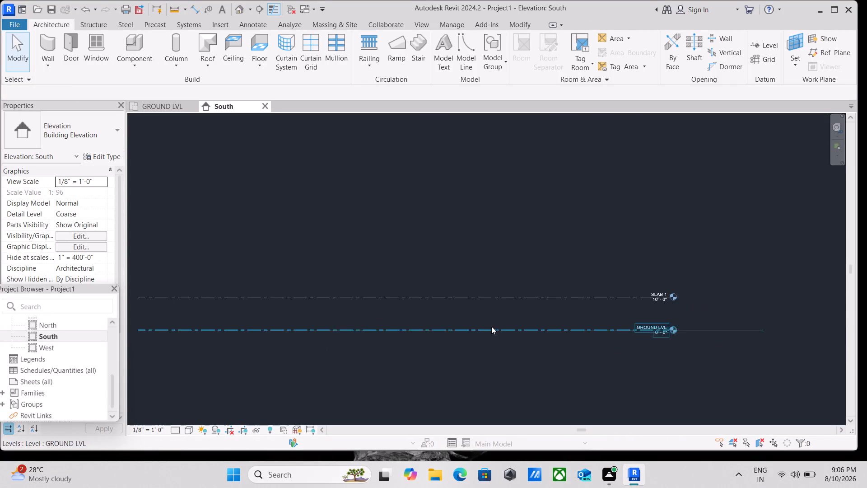
pyautogui.scroll(2, 497, 251)
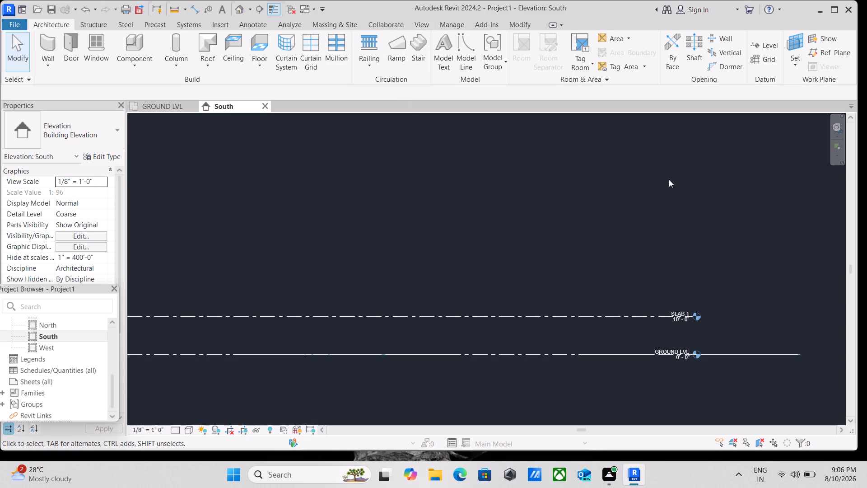
pyautogui.click(776, 45)
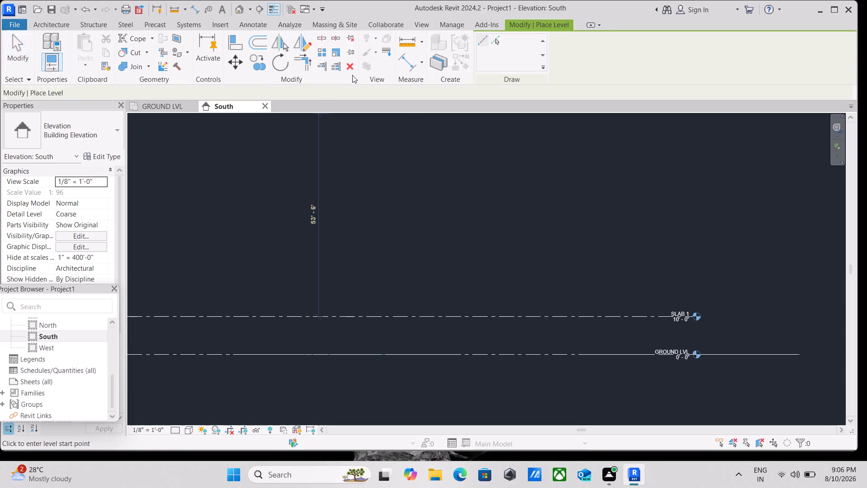
pyautogui.click(498, 37)
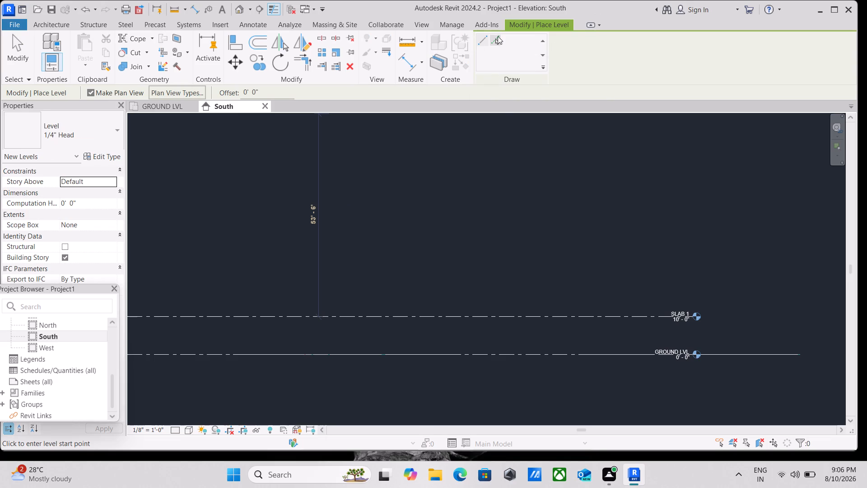
pyautogui.scroll(4, 338, 334)
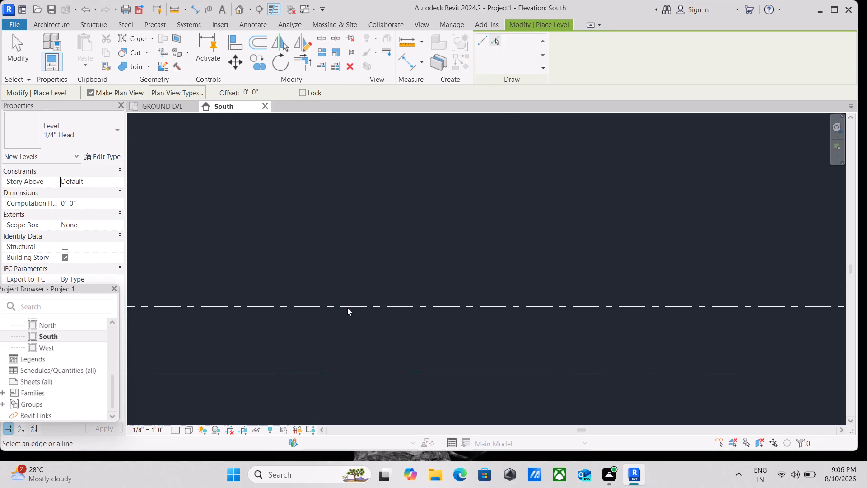
pyautogui.scroll(-2, 448, 163)
pyautogui.moveTo(392, 195); pyautogui.dragTo(528, 199, button='middle')
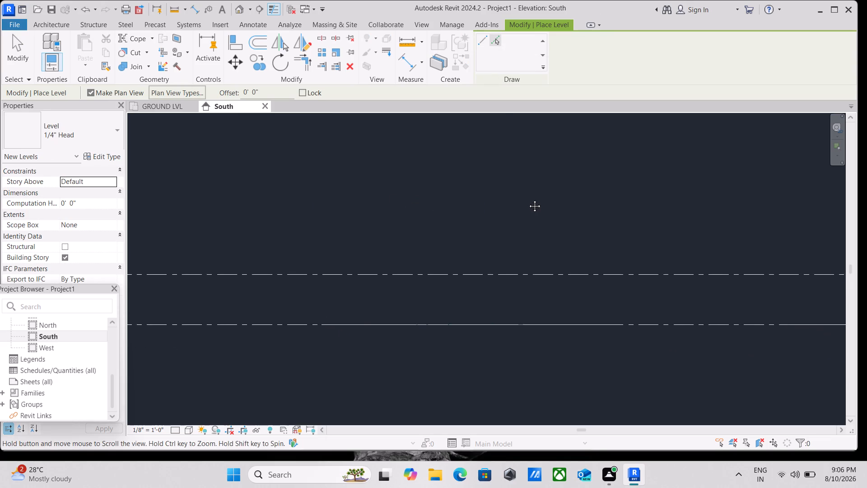
pyautogui.moveTo(528, 199); pyautogui.dragTo(529, 200, button='middle')
pyautogui.moveTo(265, 91); pyautogui.dragTo(177, 89)
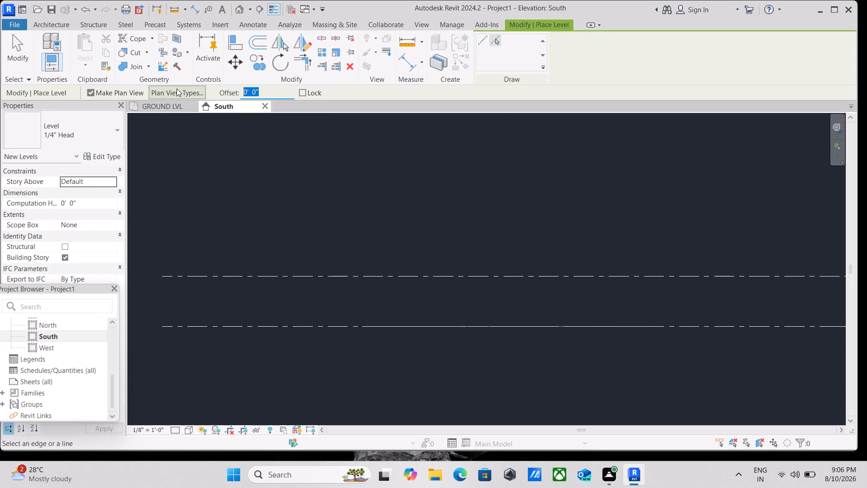
pyautogui.press('6')
pyautogui.hotkey('shift', '"')
pyautogui.click(542, 274)
pyautogui.scroll(-3, 555, 230)
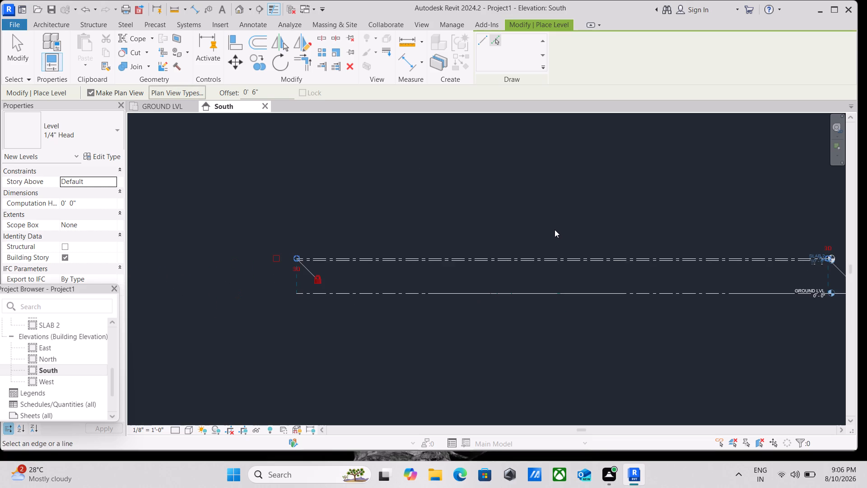
pyautogui.moveTo(555, 230); pyautogui.dragTo(527, 235, button='middle')
pyautogui.scroll(3, 625, 257)
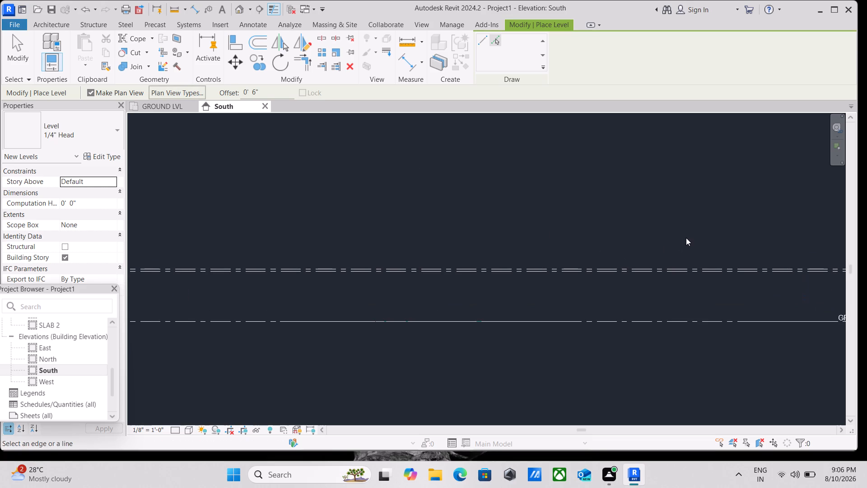
pyautogui.moveTo(686, 238); pyautogui.dragTo(397, 212, button='middle')
pyautogui.scroll(8, 594, 257)
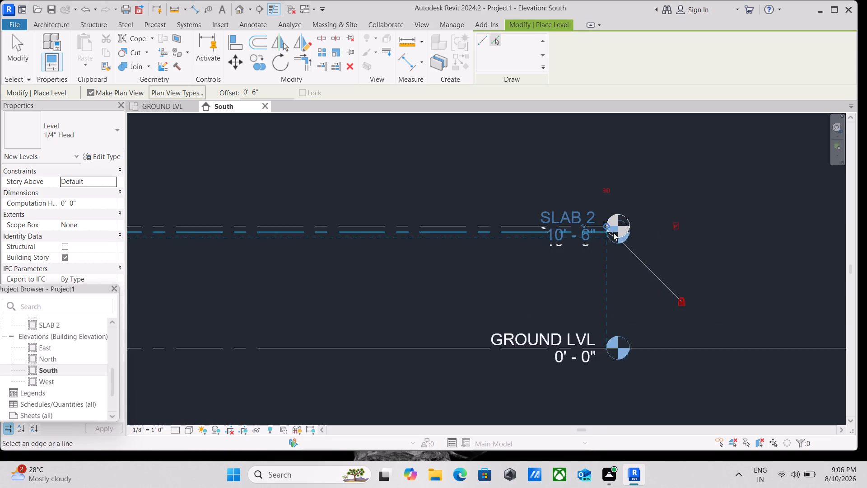
pyautogui.scroll(1, 641, 263)
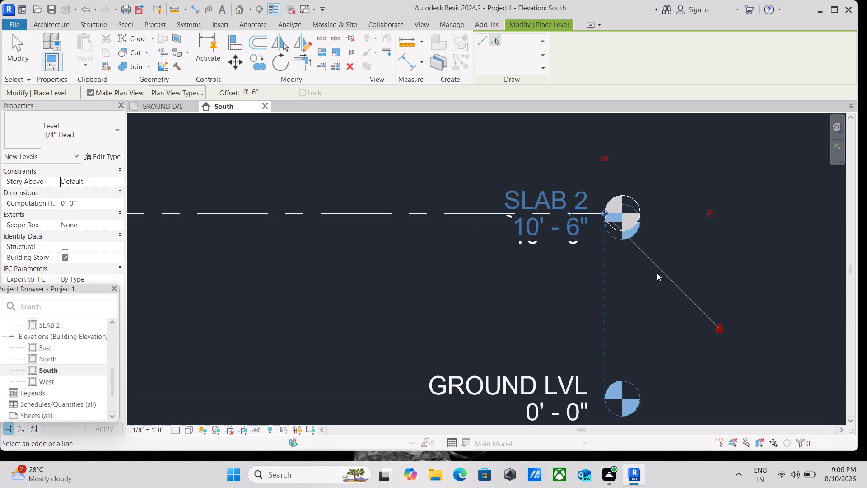
pyautogui.scroll(-6, 530, 294)
pyautogui.press('Escape')
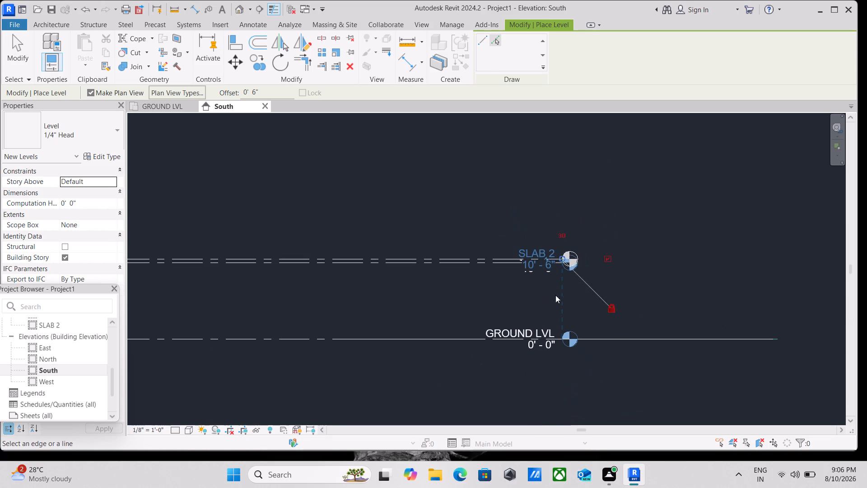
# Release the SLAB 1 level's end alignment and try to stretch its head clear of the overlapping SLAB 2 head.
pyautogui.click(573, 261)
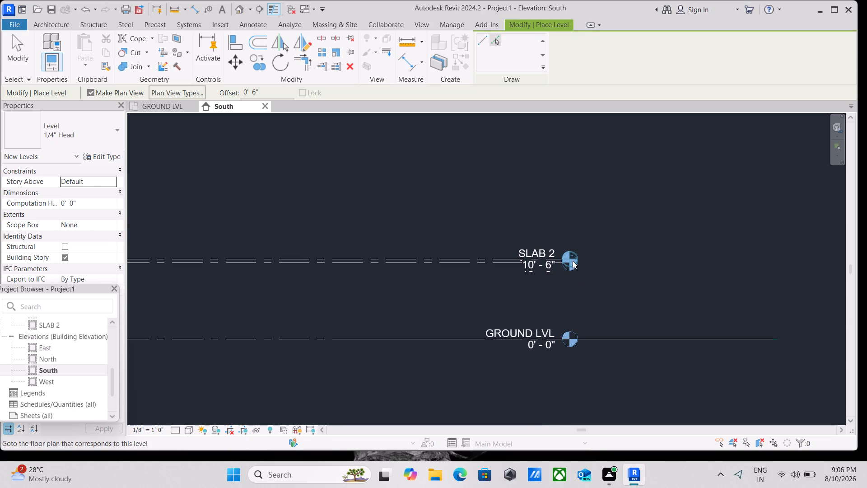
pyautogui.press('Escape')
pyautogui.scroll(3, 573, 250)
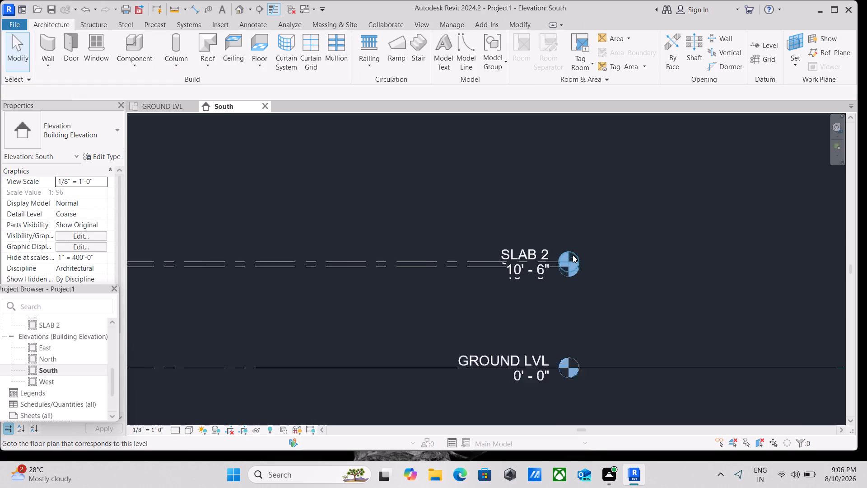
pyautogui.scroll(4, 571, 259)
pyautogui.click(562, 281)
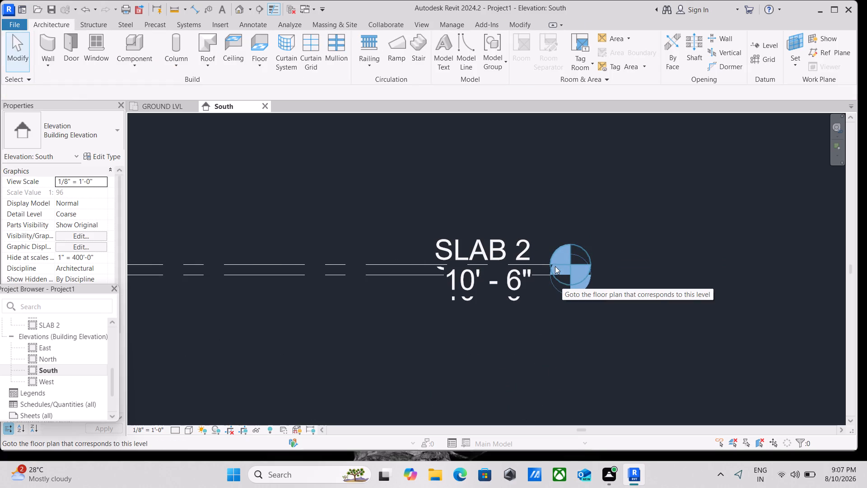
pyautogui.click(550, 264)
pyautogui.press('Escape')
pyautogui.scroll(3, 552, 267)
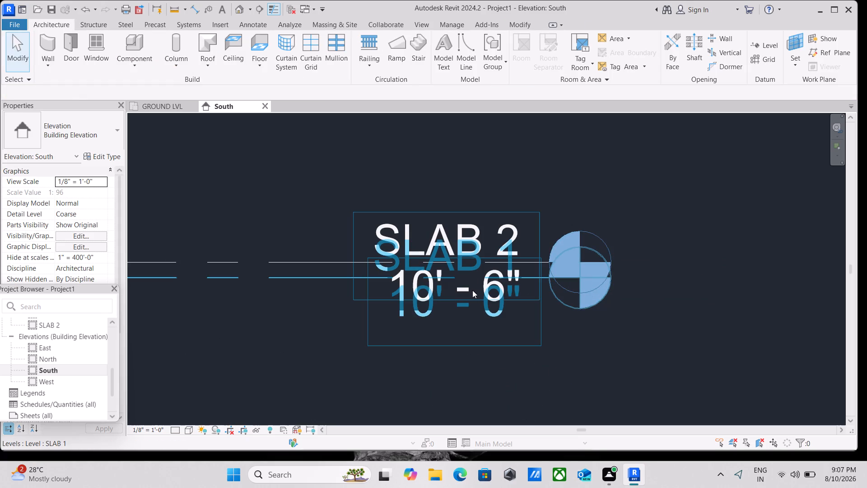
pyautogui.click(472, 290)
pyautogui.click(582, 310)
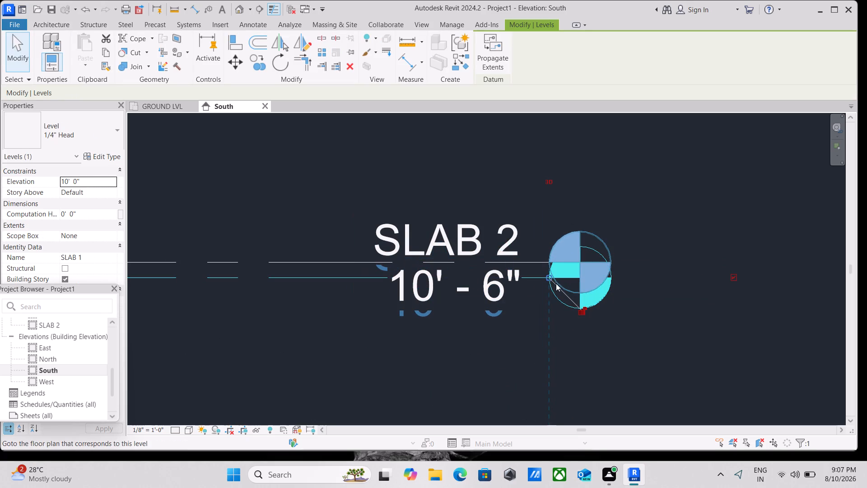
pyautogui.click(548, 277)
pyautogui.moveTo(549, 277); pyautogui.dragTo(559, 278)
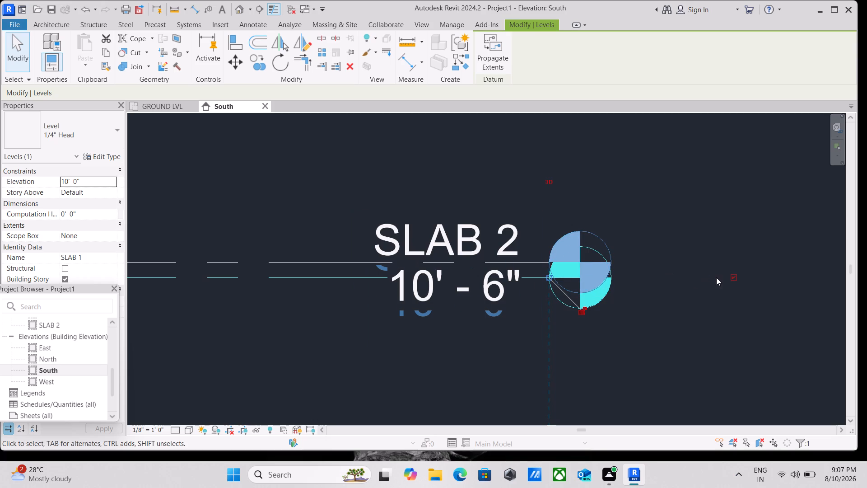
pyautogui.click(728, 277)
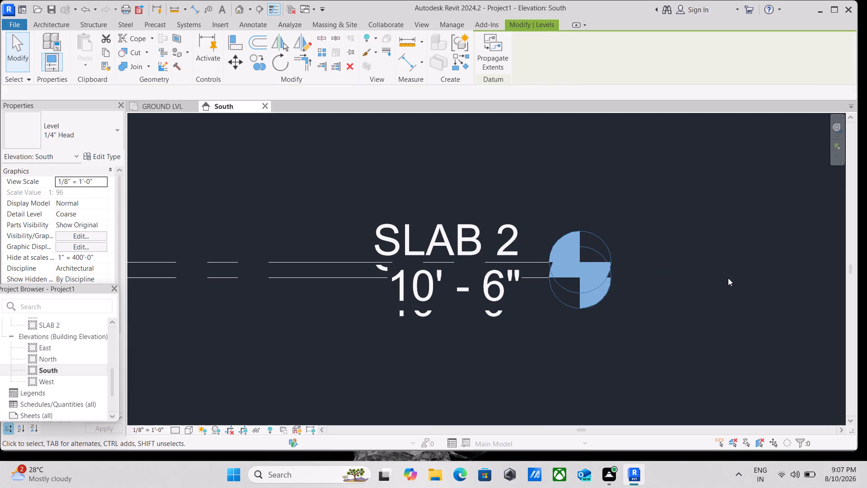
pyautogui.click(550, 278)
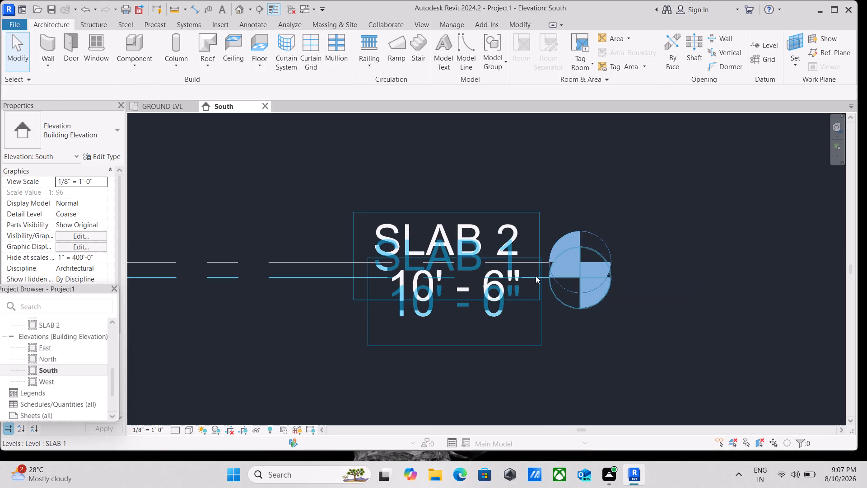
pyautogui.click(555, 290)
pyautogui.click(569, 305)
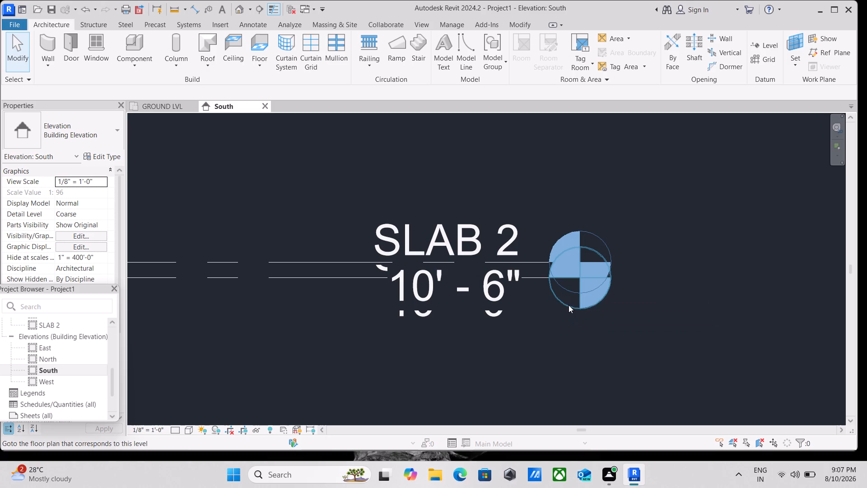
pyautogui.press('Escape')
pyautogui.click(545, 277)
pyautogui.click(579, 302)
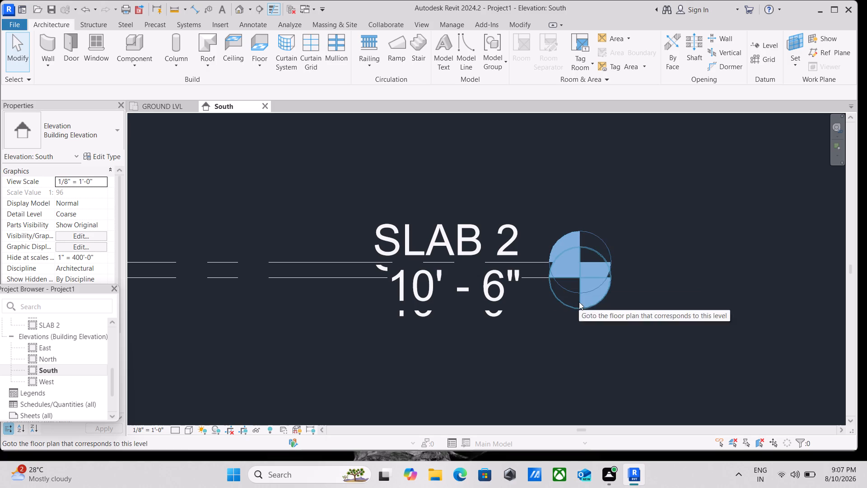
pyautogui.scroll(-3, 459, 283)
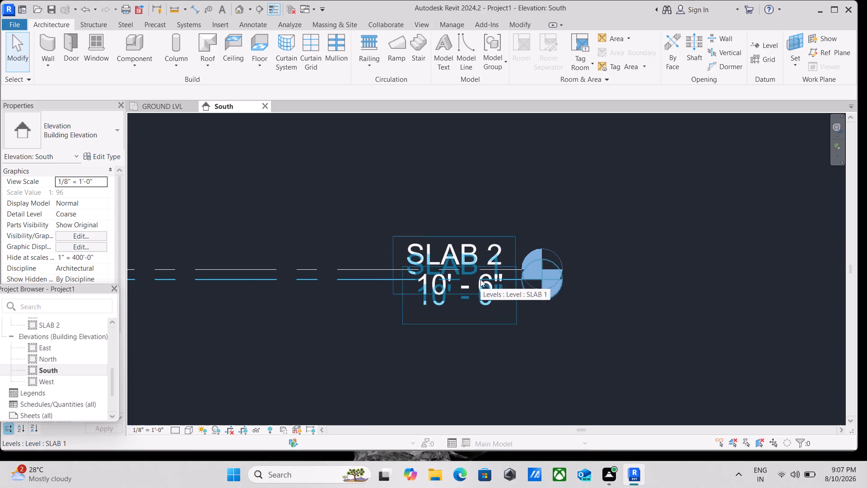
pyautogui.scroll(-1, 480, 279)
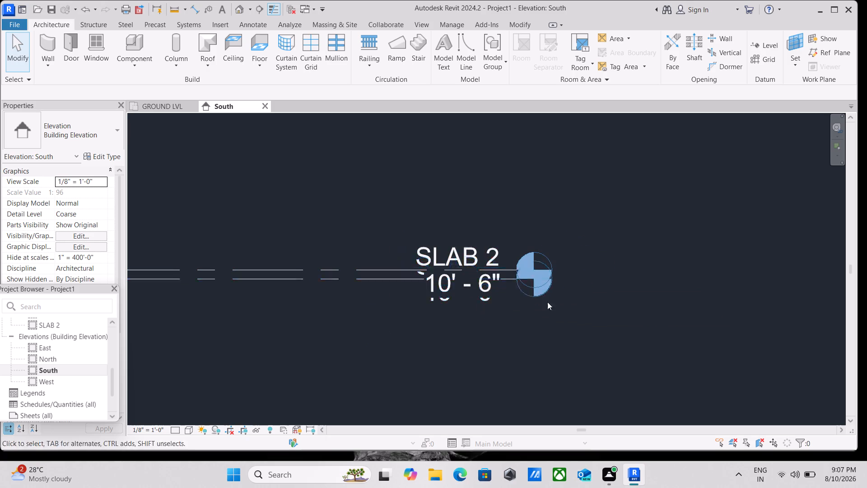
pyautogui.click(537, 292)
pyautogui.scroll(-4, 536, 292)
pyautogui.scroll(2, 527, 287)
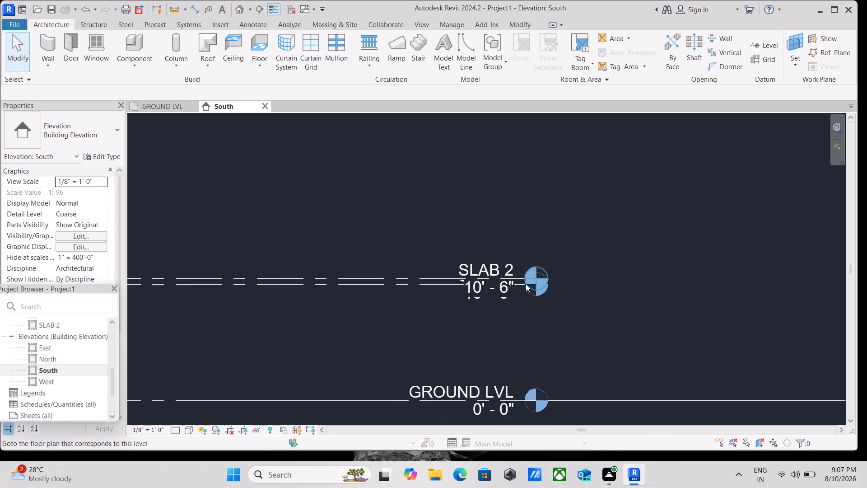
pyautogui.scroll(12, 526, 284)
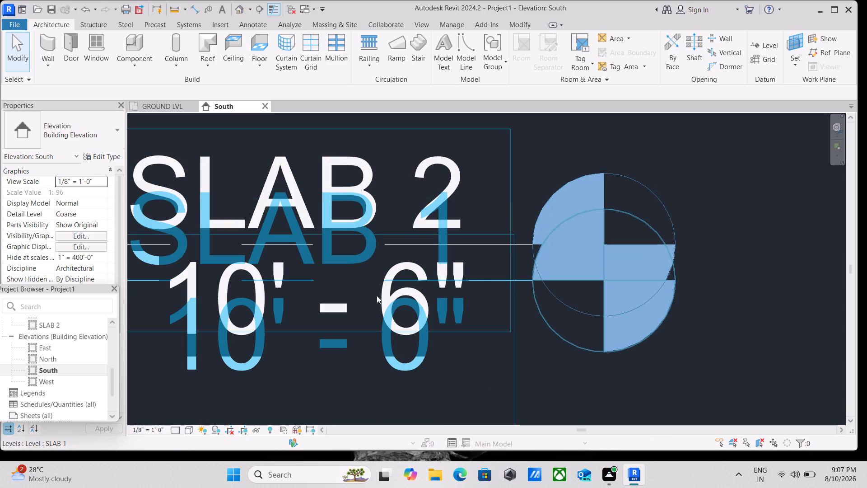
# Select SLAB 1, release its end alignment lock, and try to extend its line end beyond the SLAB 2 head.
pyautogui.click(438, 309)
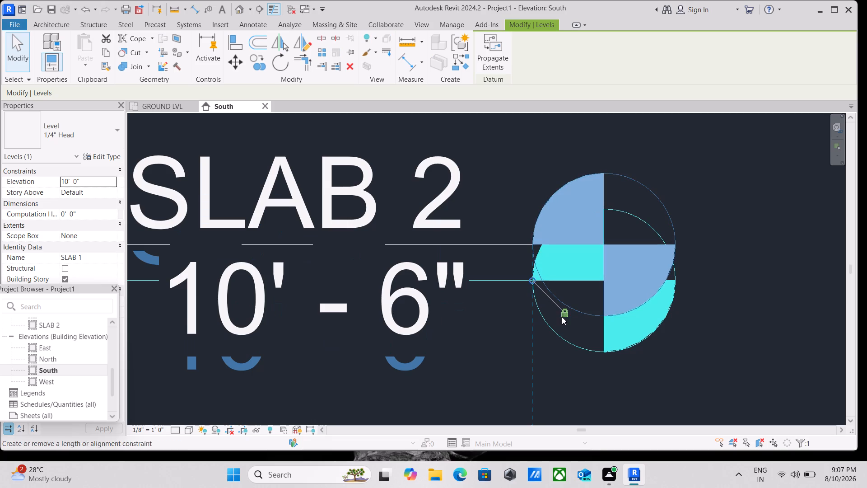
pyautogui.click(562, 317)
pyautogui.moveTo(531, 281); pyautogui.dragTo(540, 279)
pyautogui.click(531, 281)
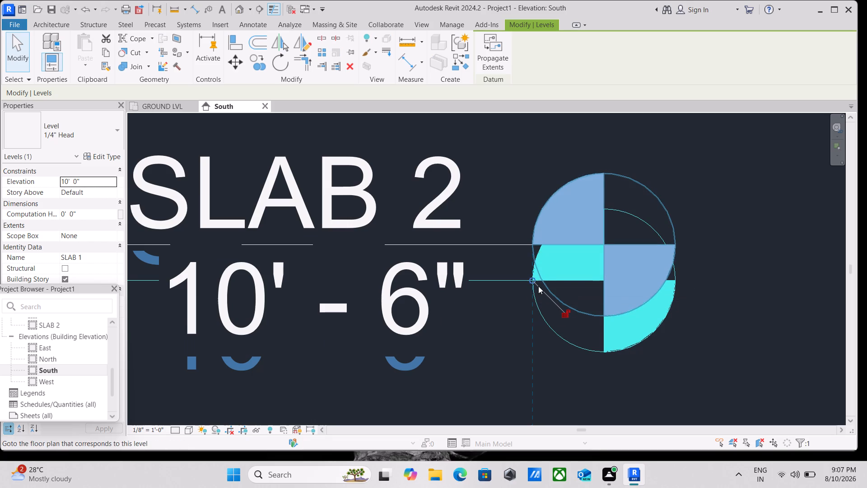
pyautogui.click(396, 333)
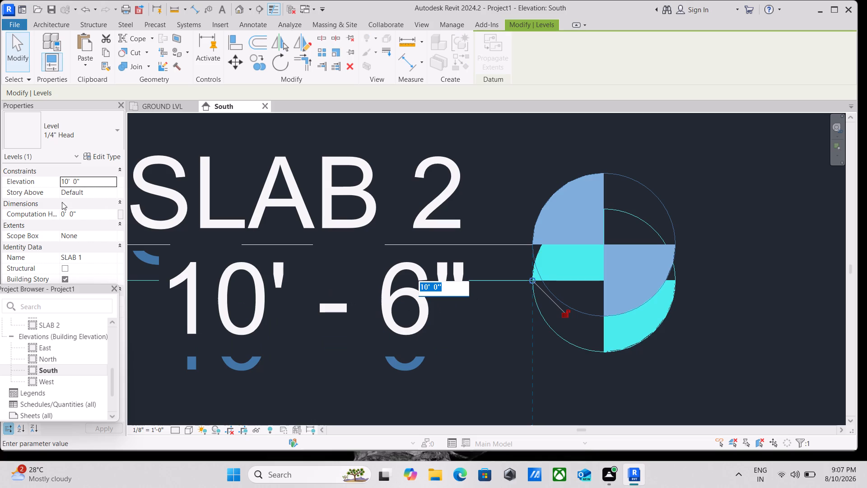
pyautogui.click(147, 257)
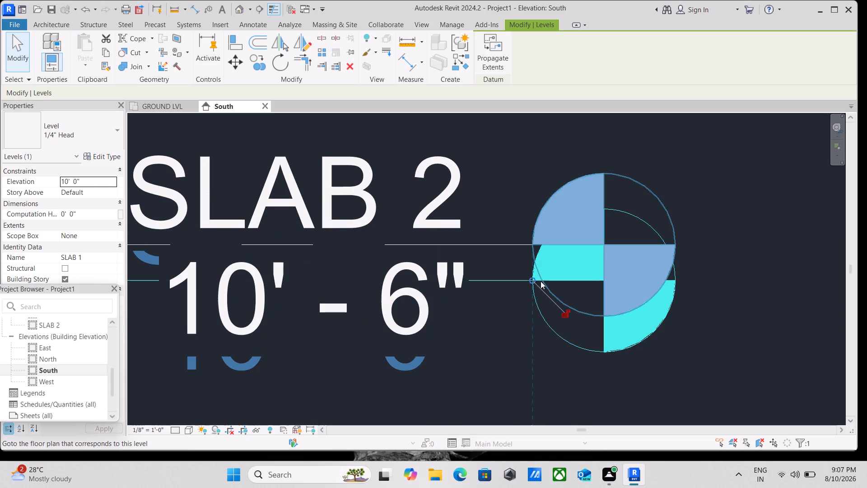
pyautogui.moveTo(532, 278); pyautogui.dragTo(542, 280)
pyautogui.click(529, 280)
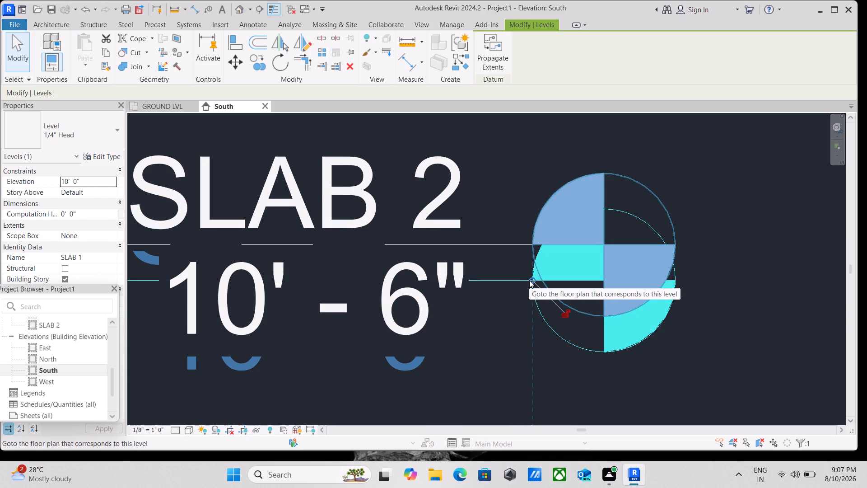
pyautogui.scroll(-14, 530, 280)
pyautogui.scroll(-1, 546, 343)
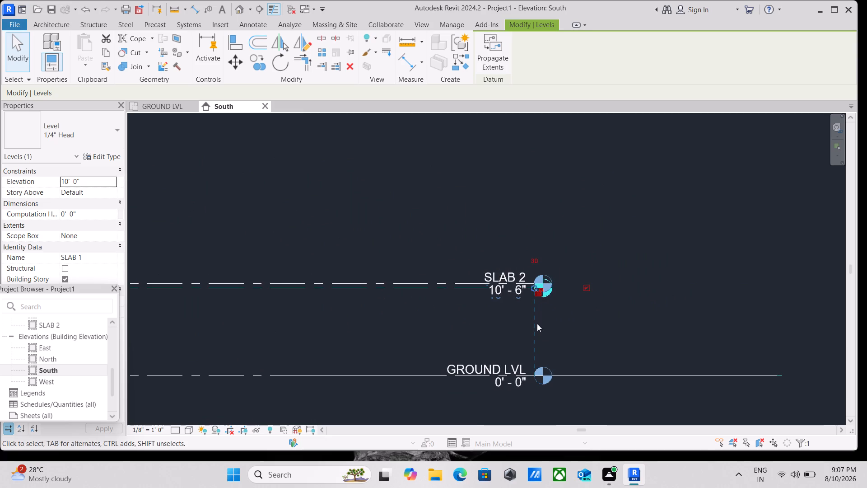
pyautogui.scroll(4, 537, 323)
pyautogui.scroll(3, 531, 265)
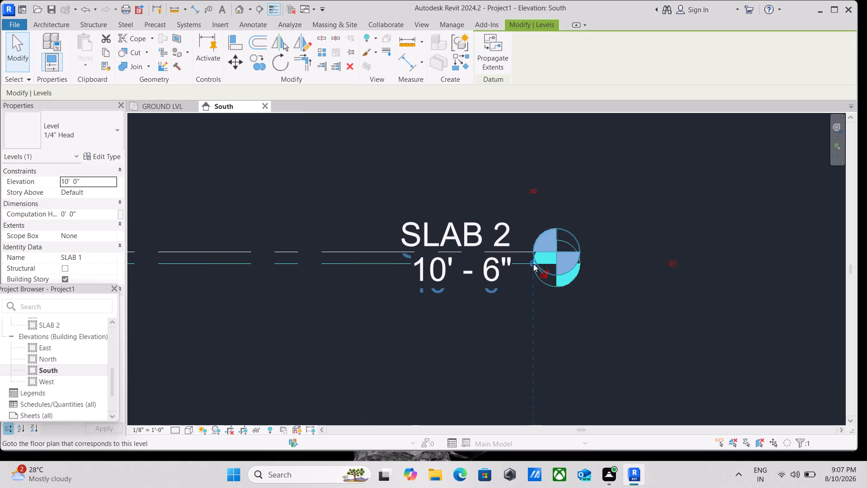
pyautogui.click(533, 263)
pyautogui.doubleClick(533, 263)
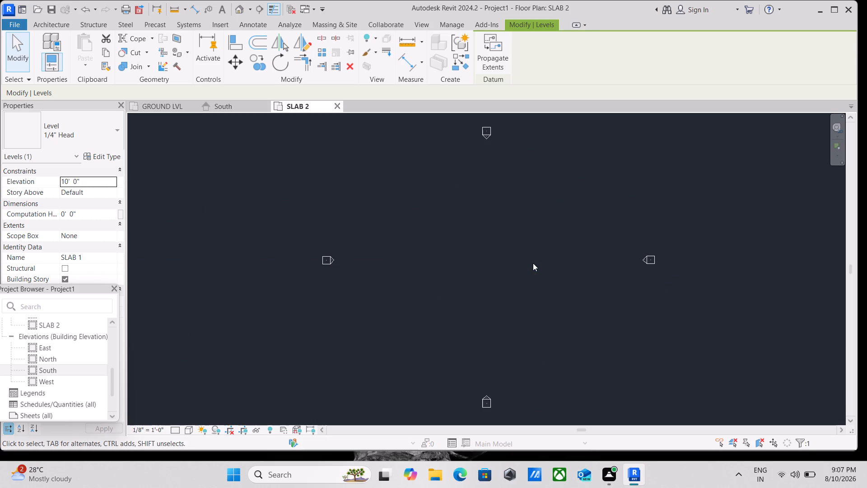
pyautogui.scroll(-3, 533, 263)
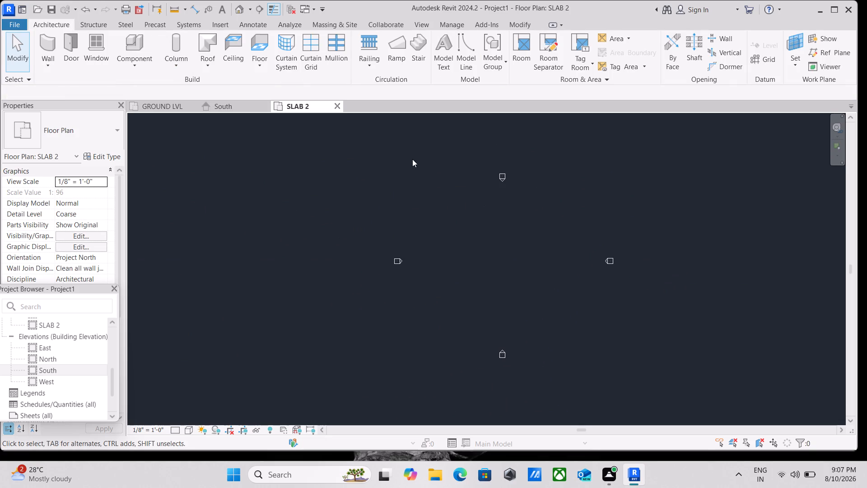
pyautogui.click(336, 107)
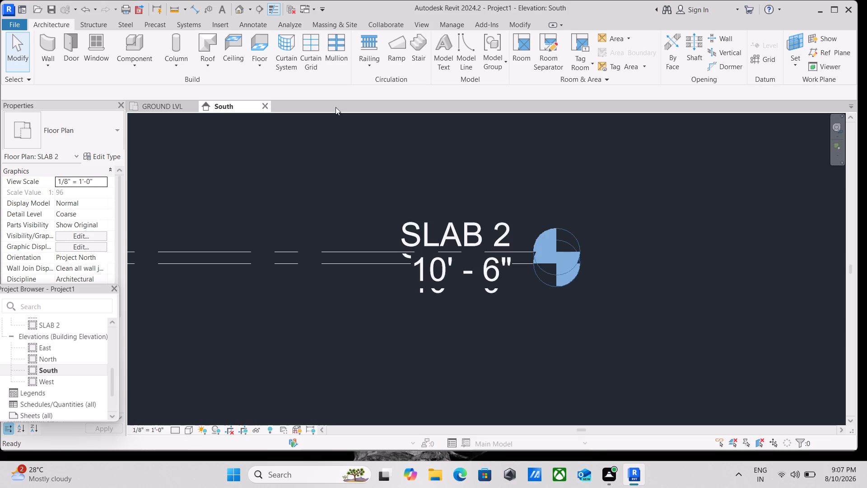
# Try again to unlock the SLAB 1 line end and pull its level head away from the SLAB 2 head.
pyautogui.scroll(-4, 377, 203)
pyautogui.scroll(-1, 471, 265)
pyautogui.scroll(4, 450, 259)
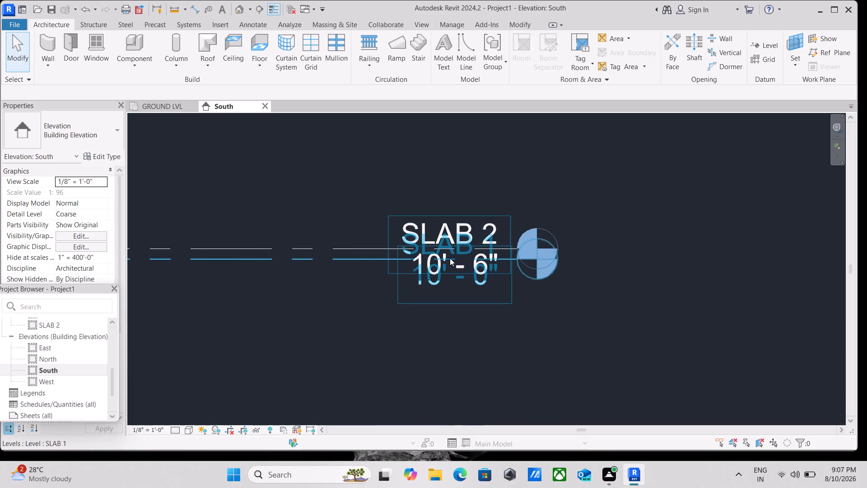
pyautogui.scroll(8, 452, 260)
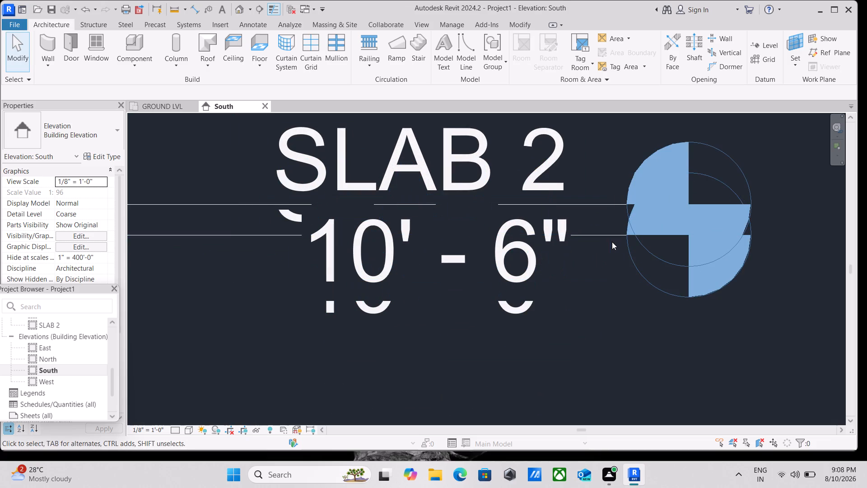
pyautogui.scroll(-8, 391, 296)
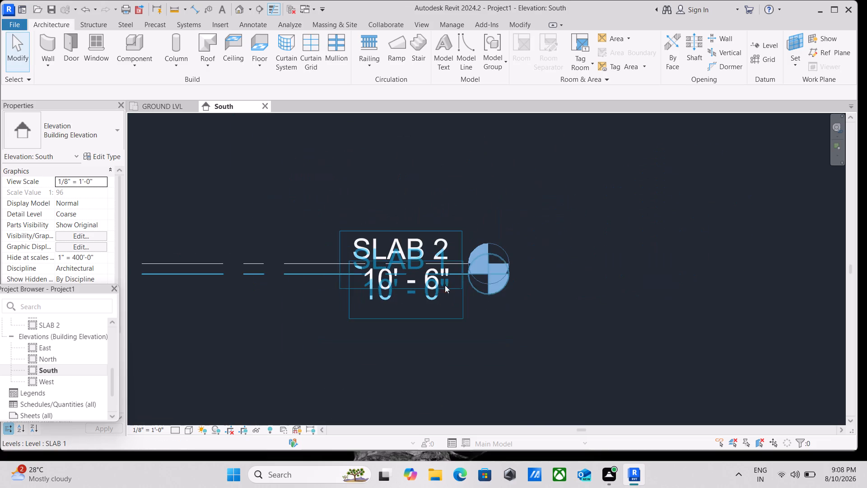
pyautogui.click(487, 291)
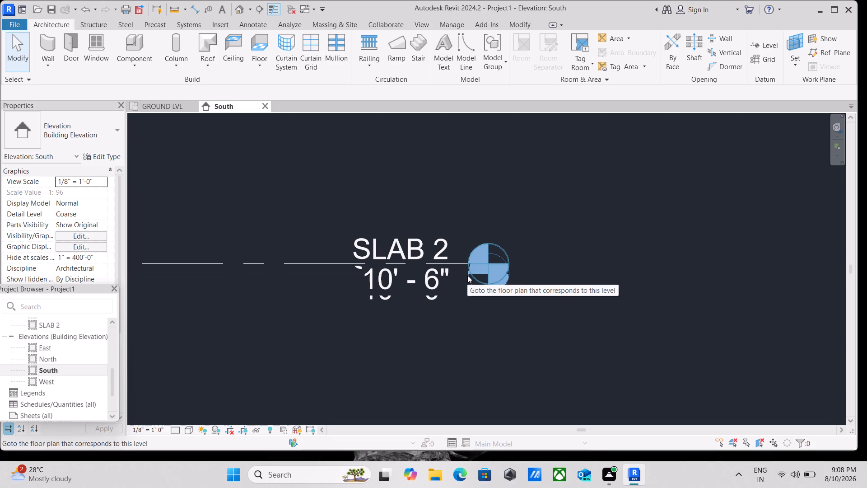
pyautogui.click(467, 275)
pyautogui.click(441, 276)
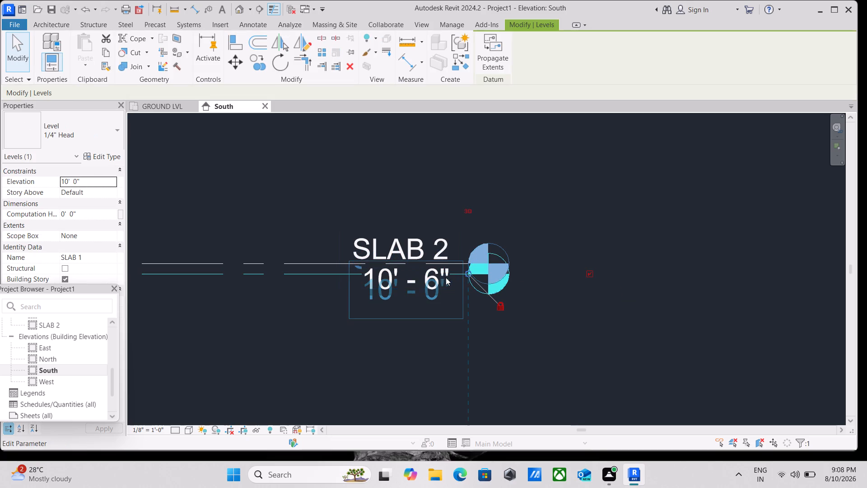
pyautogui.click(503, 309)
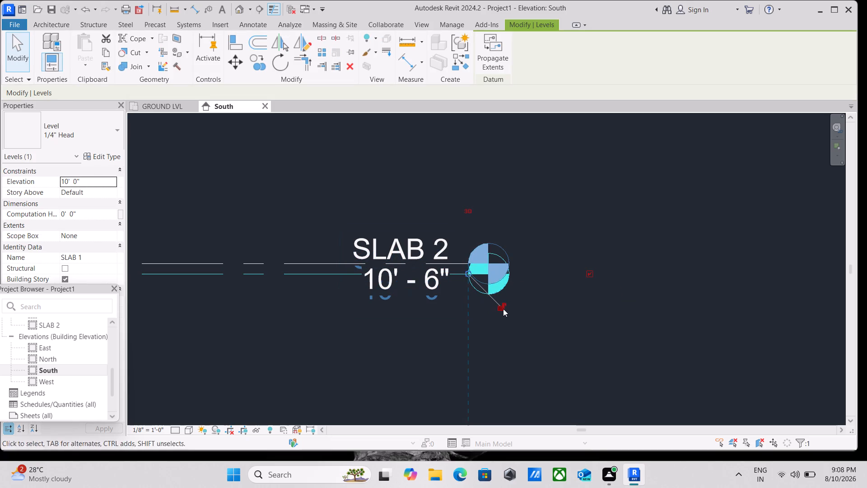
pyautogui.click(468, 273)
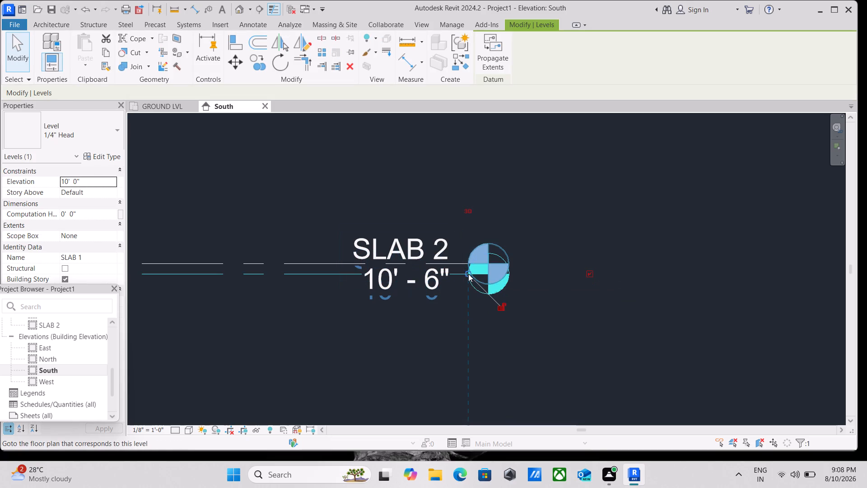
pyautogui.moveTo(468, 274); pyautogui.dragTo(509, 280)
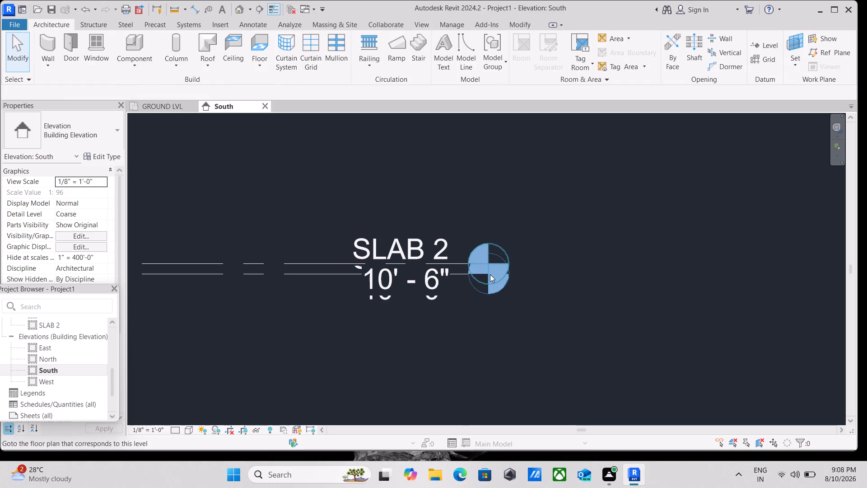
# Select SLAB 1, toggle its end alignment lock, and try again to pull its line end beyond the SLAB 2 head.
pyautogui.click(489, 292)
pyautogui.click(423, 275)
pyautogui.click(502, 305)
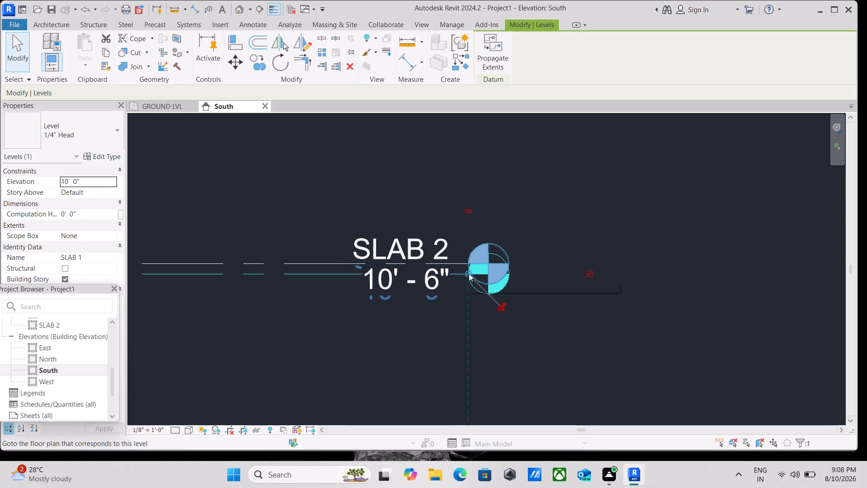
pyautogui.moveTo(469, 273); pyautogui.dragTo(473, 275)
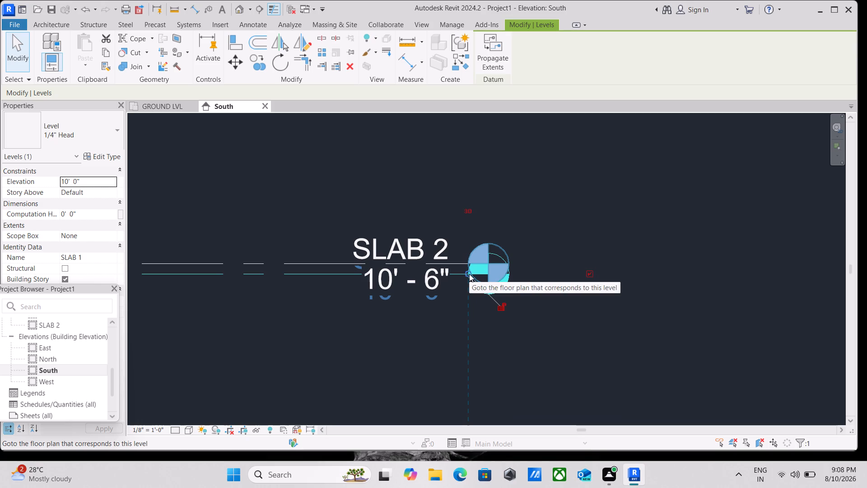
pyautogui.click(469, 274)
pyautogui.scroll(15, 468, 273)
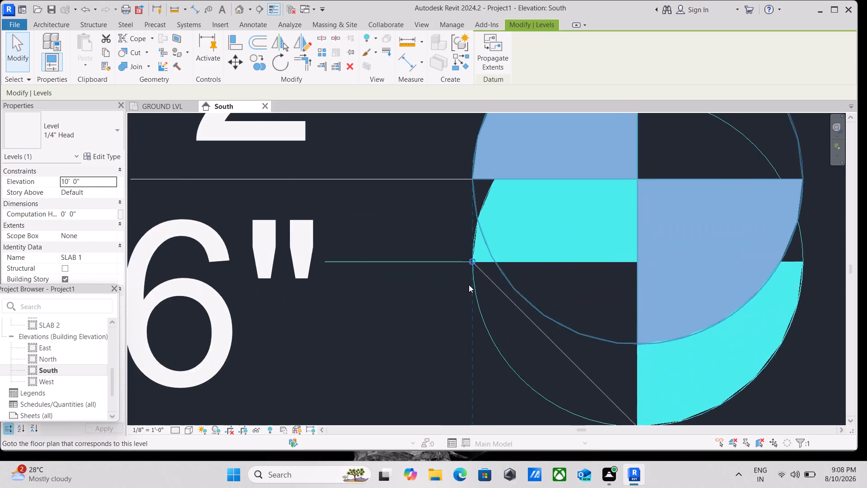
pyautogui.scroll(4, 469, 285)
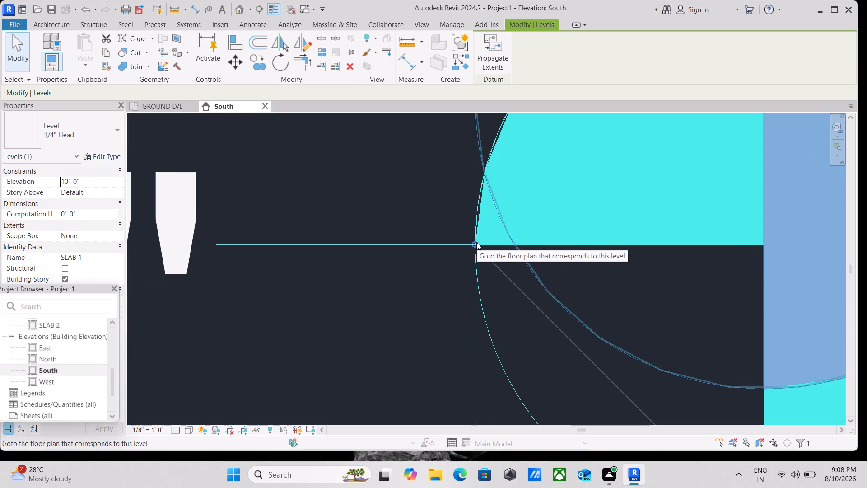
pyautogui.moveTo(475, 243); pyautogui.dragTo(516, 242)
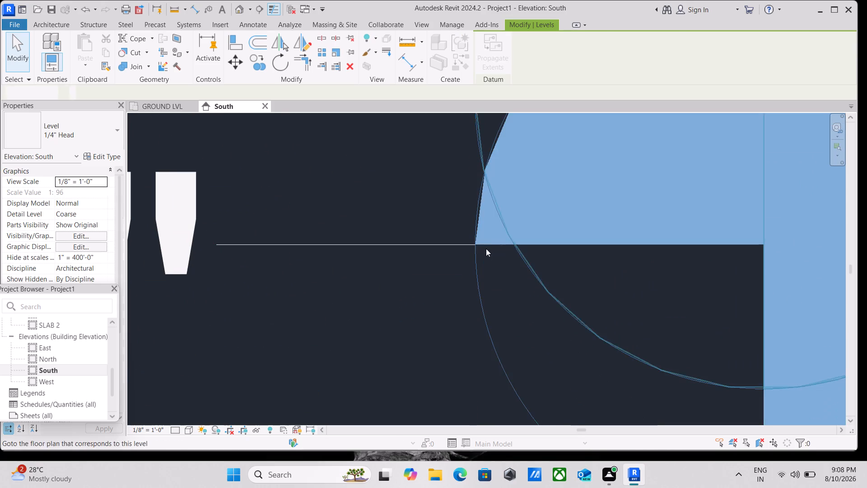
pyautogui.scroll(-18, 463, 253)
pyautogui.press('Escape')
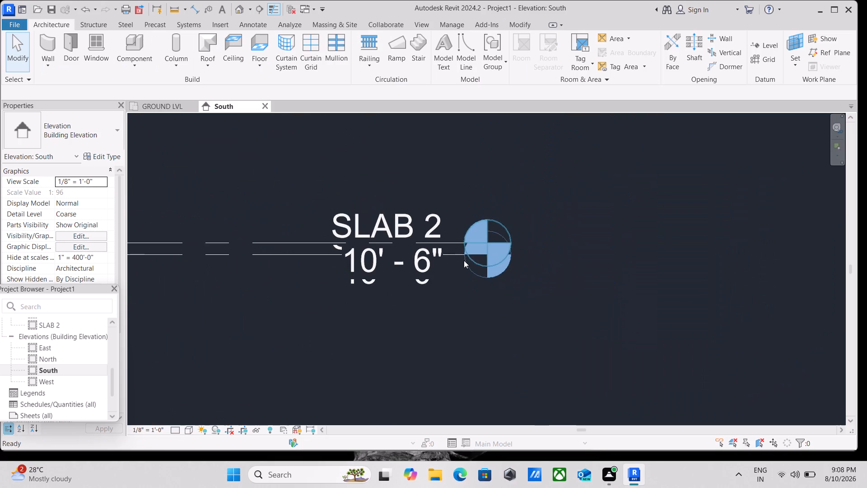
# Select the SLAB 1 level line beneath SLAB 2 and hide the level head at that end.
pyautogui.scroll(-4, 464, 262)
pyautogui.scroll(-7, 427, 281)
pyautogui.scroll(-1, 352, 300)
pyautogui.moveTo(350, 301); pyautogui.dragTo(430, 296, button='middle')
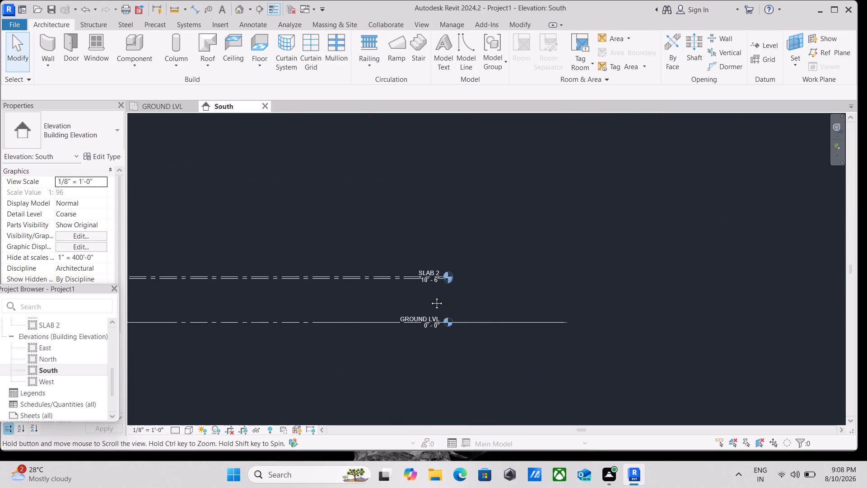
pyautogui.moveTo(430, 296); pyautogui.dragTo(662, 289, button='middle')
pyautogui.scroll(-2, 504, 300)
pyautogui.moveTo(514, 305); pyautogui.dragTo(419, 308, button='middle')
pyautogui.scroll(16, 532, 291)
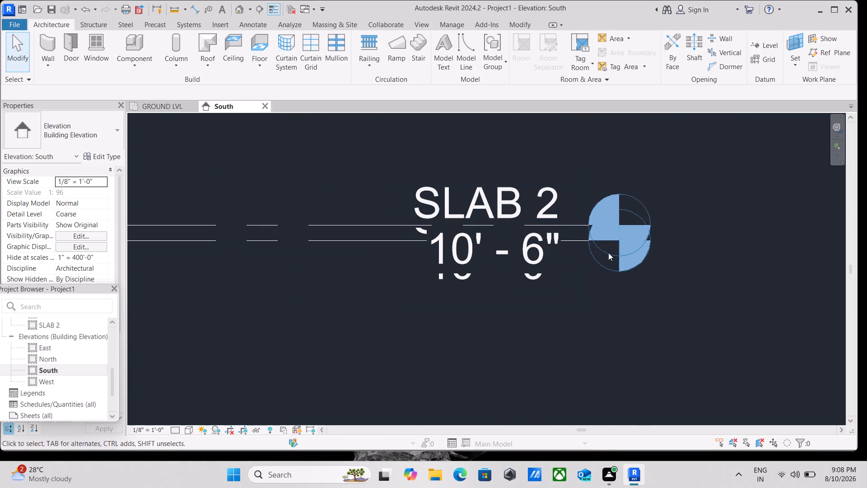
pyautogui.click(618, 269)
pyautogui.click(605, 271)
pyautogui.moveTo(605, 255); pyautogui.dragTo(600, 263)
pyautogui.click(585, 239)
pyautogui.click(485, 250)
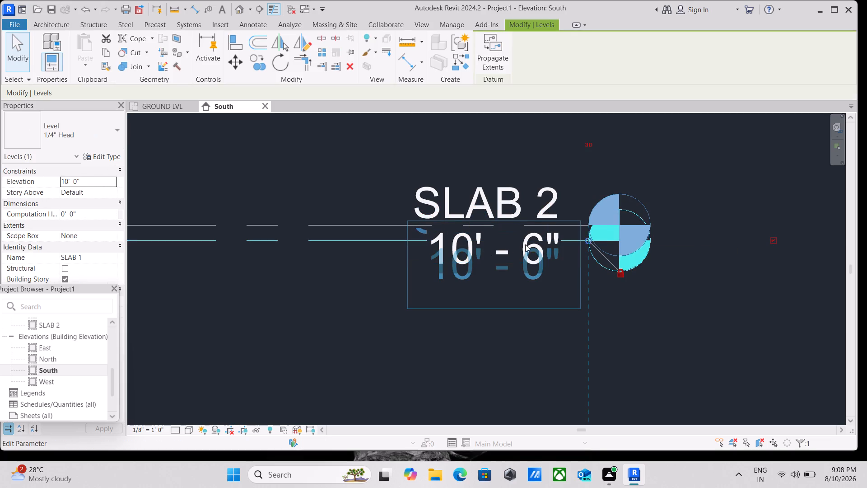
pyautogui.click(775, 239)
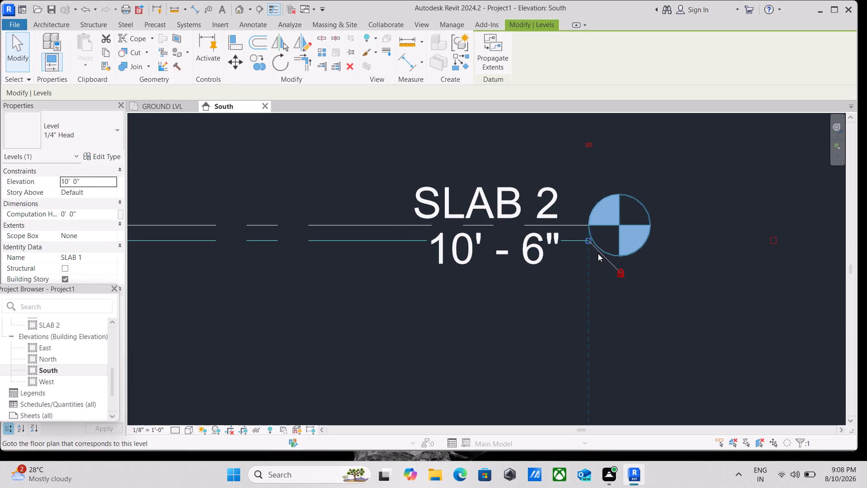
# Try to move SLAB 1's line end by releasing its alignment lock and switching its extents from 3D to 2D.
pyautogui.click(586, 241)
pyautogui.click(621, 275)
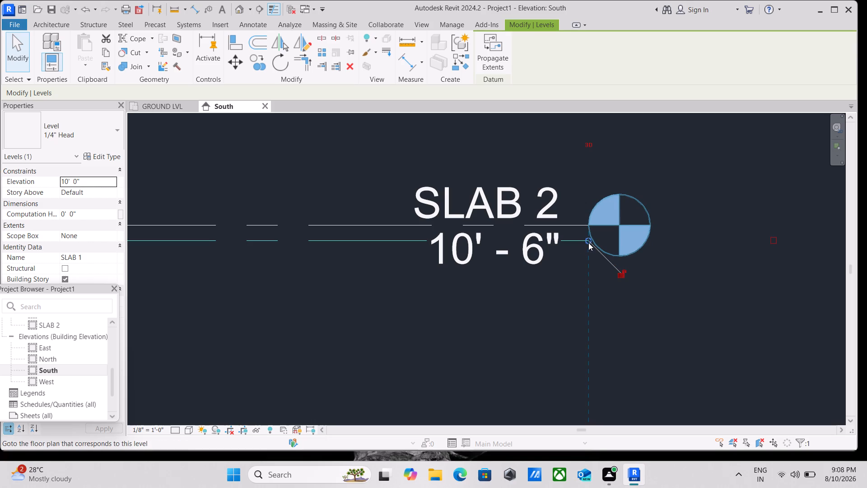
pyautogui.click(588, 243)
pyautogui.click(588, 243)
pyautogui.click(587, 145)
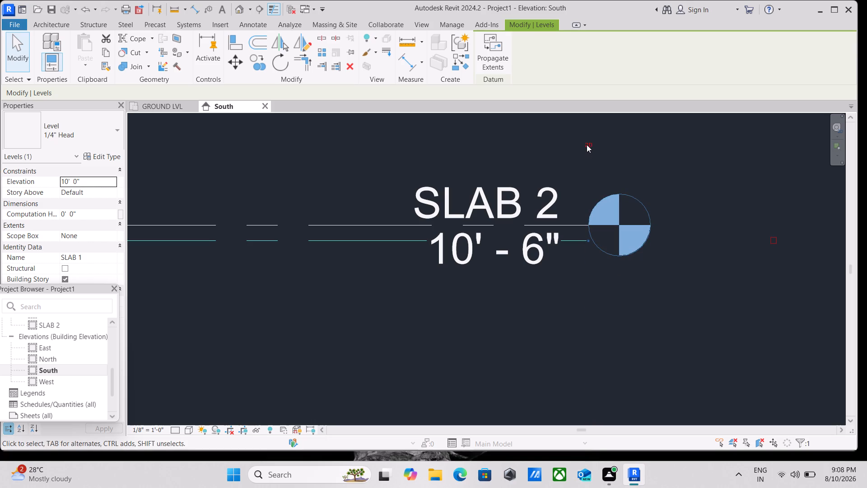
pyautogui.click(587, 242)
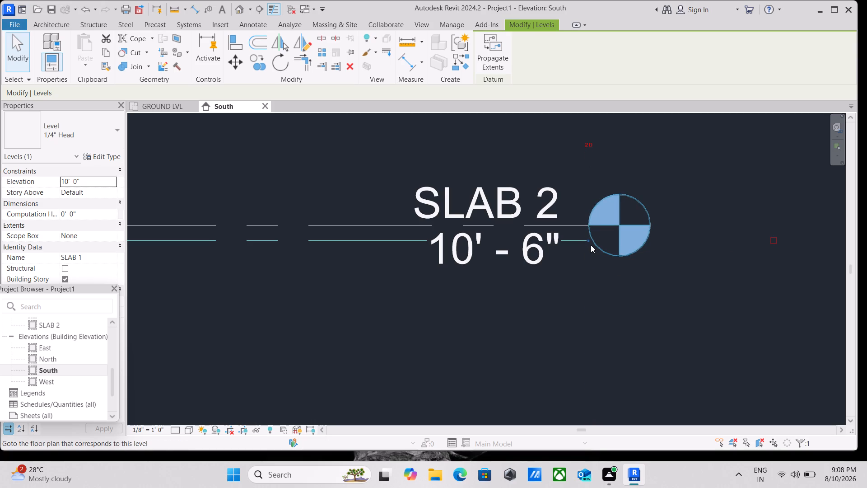
# Undo the level edits back through the SLAB 2 and SLAB 1 changes and the GROUND LVL rename.
pyautogui.hotkey('ctrl', 'z')
pyautogui.press('z')
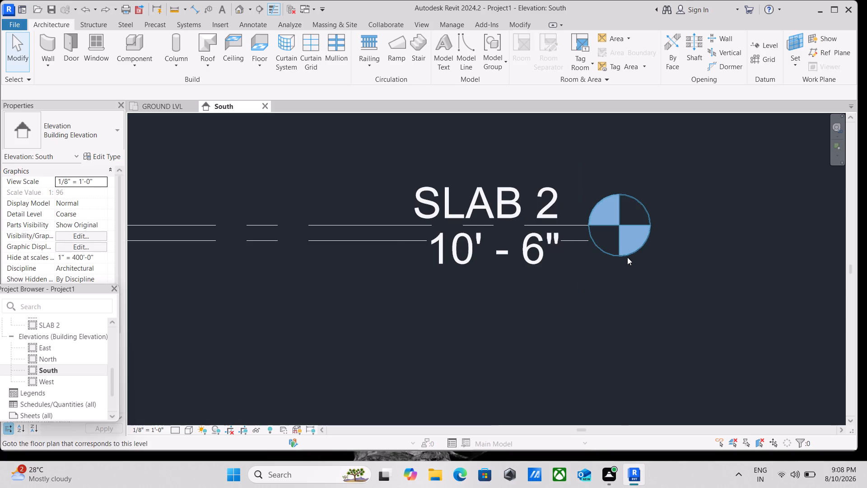
pyautogui.scroll(-5, 629, 259)
pyautogui.hotkey('ctrl', 'z')
pyautogui.hotkey('ctrl', 'z')
pyautogui.hotkey('ctrl', 'z')
pyautogui.scroll(-4, 710, 275)
pyautogui.scroll(12, 679, 287)
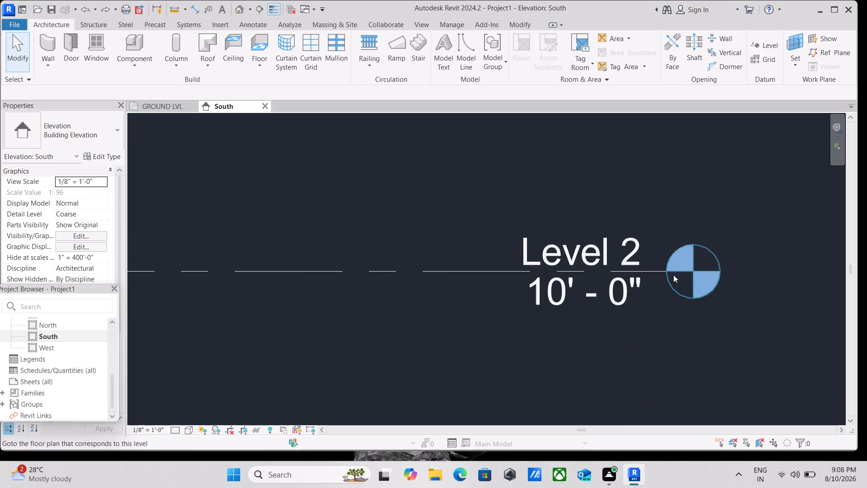
pyautogui.click(603, 290)
pyautogui.scroll(-2, 704, 276)
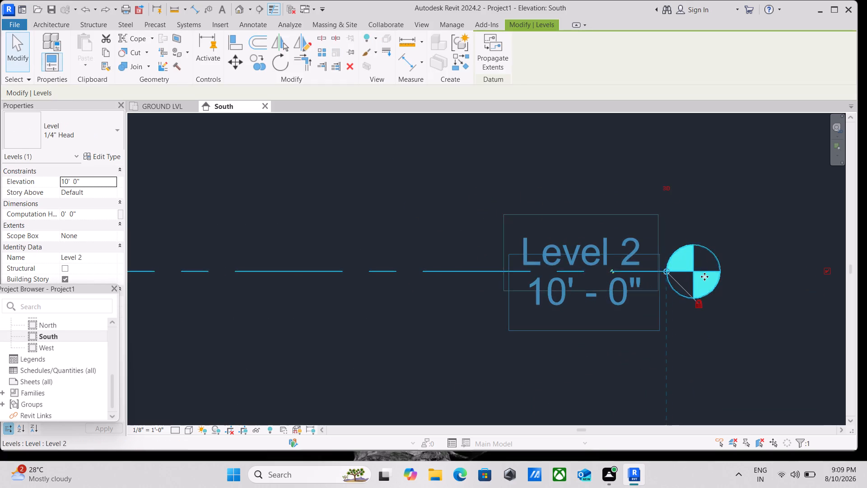
pyautogui.scroll(-6, 704, 277)
pyautogui.hotkey('ctrl', 'z')
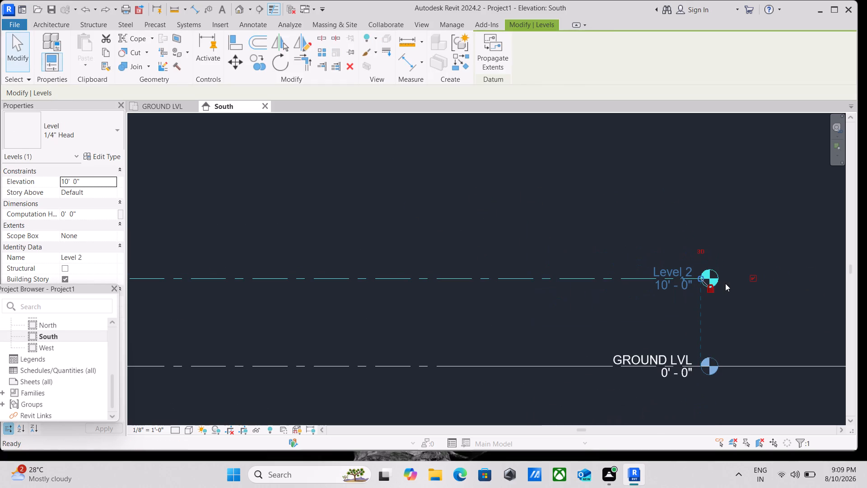
pyautogui.hotkey('ctrl', 'z')
pyautogui.hotkey('ctrl', 'z')
# Release Level 2's end alignment lock and extend its line so its head sits well beyond the Level 1 head.
pyautogui.keyDown('ctrl'); pyautogui.scroll(-5, 716, 243); pyautogui.keyUp('ctrl')
pyautogui.scroll(-5, 707, 250)
pyautogui.scroll(-2, 646, 270)
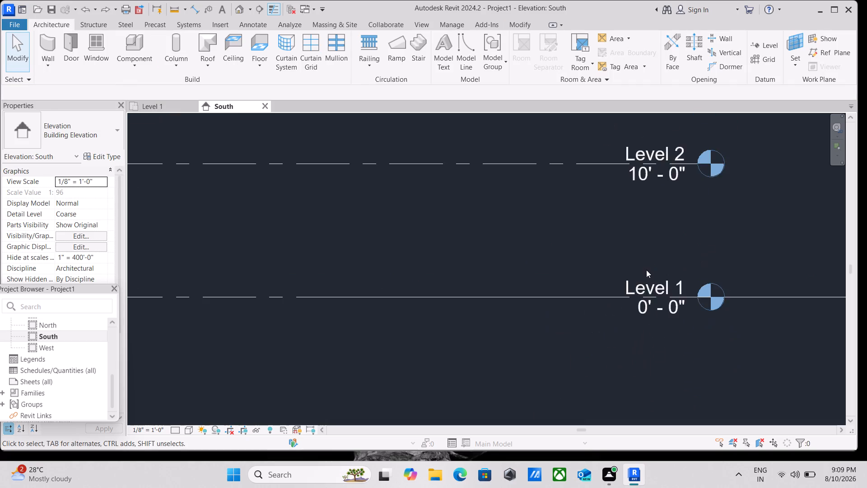
pyautogui.scroll(-3, 646, 270)
pyautogui.scroll(11, 671, 227)
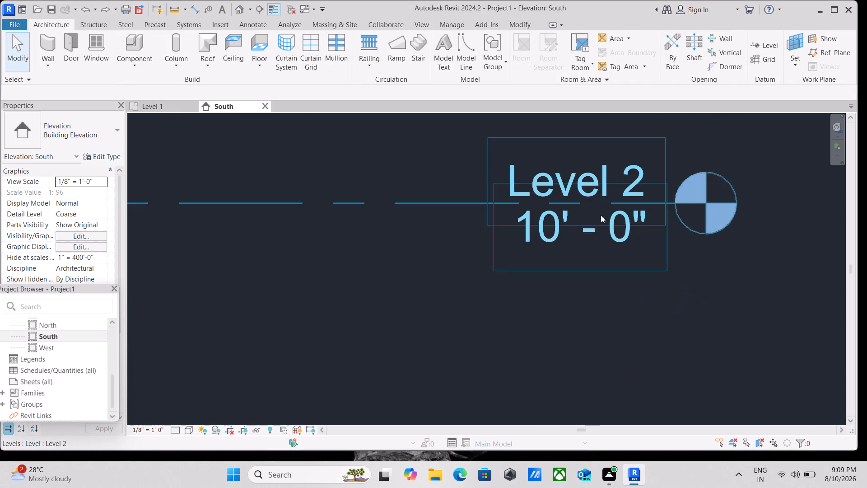
pyautogui.click(692, 210)
pyautogui.click(667, 200)
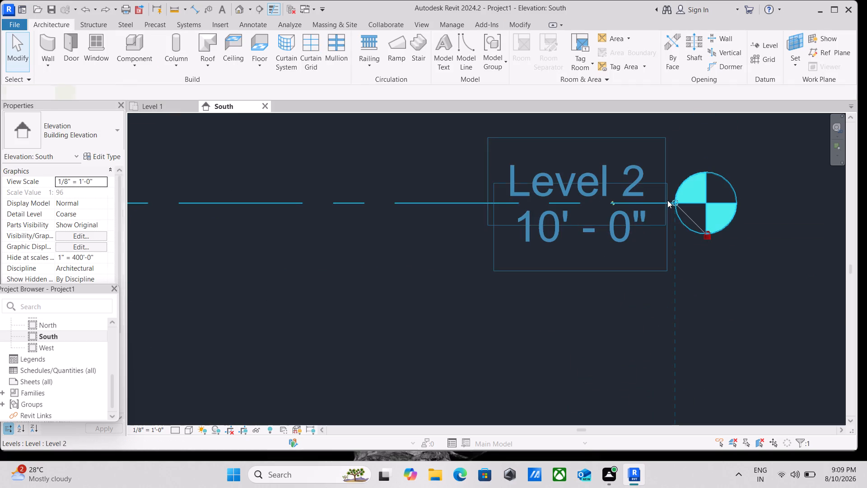
pyautogui.click(706, 237)
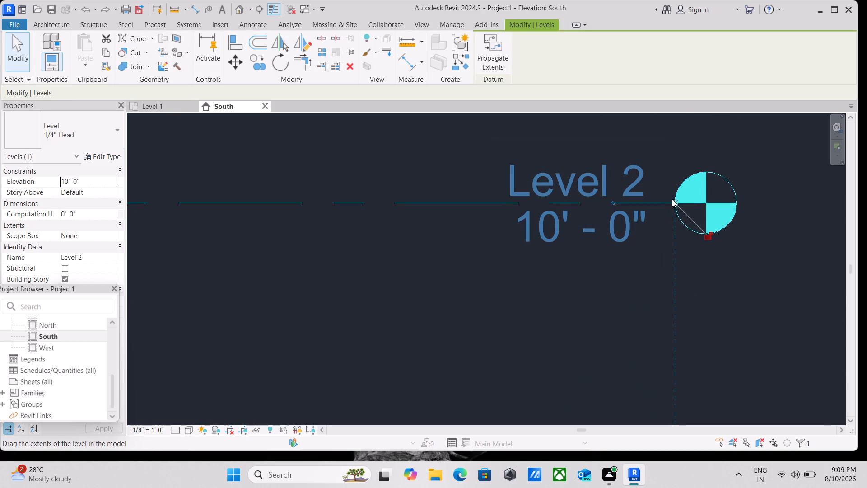
pyautogui.moveTo(675, 202); pyautogui.dragTo(747, 208)
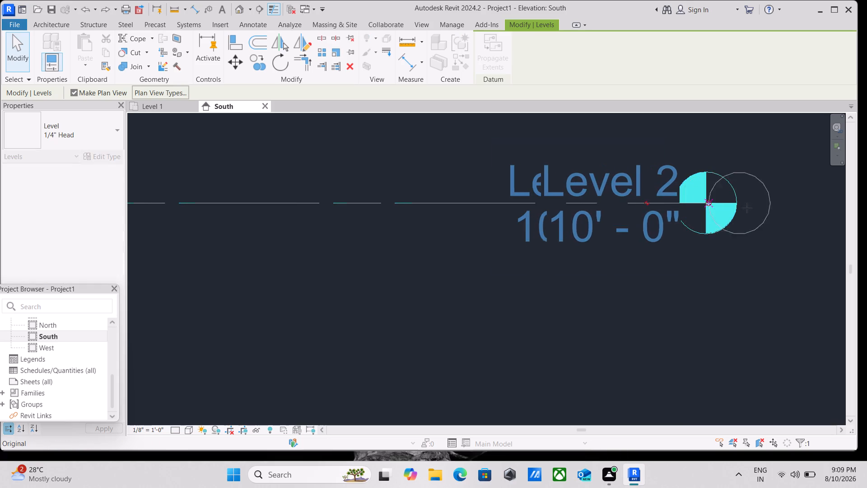
pyautogui.moveTo(747, 208); pyautogui.dragTo(866, 216)
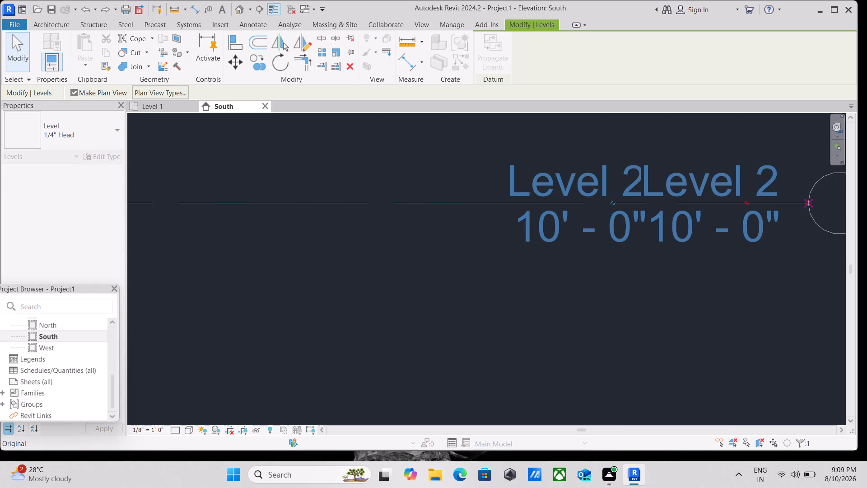
pyautogui.scroll(-6, 866, 213)
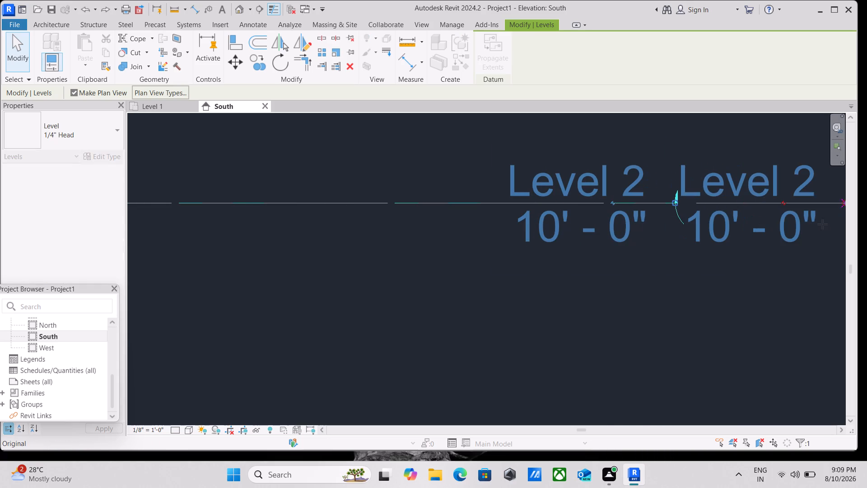
pyautogui.scroll(-2, 820, 225)
pyautogui.moveTo(811, 237); pyautogui.dragTo(679, 265, button='middle')
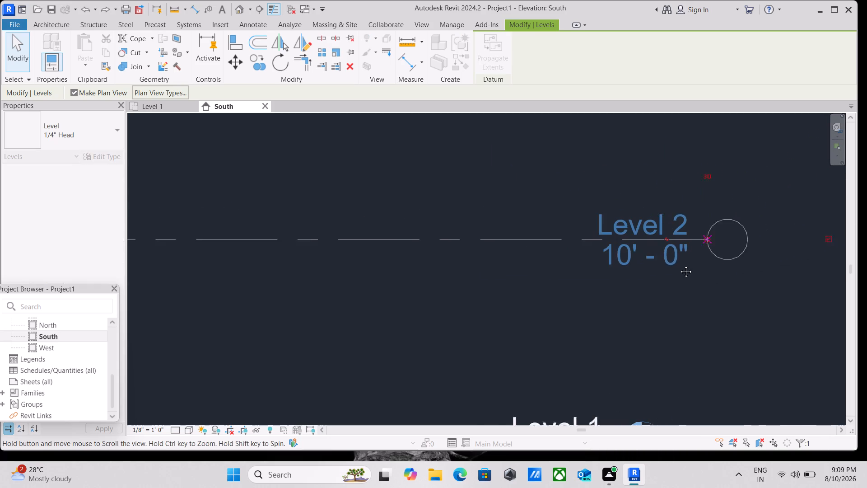
pyautogui.moveTo(679, 265); pyautogui.dragTo(675, 265, button='middle')
pyautogui.scroll(-4, 814, 258)
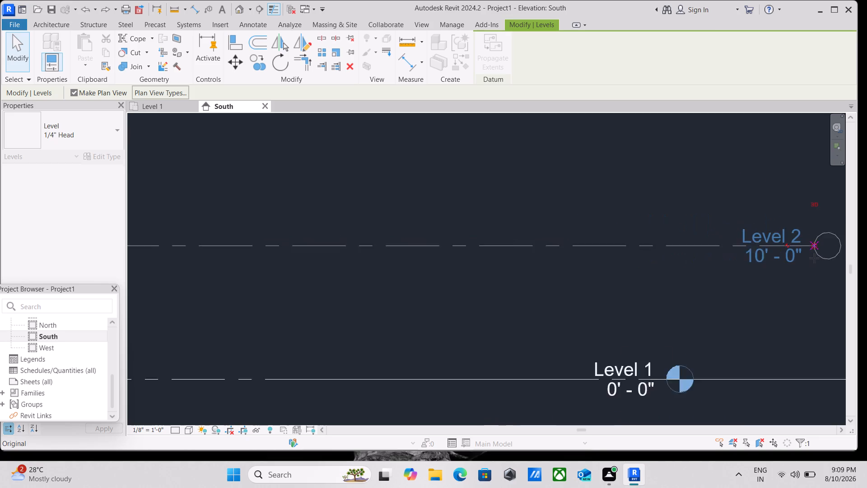
pyautogui.scroll(-5, 815, 258)
pyautogui.moveTo(806, 262); pyautogui.dragTo(755, 262, button='middle')
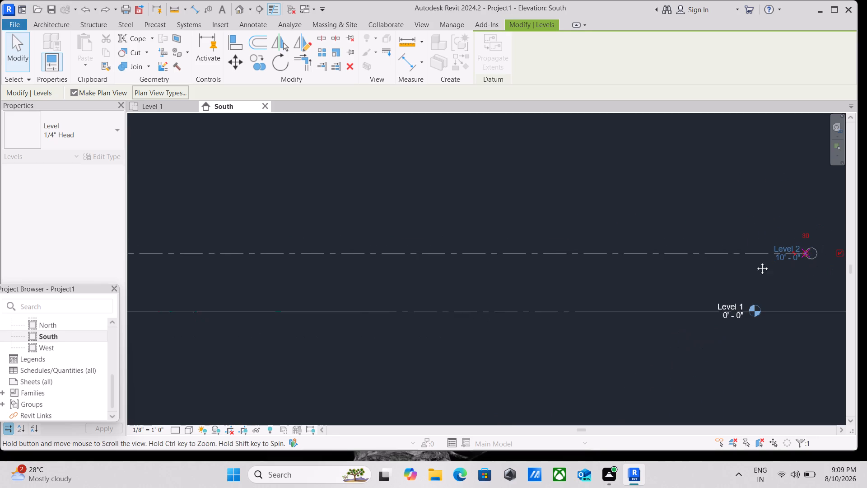
pyautogui.moveTo(755, 262); pyautogui.dragTo(658, 272, button='middle')
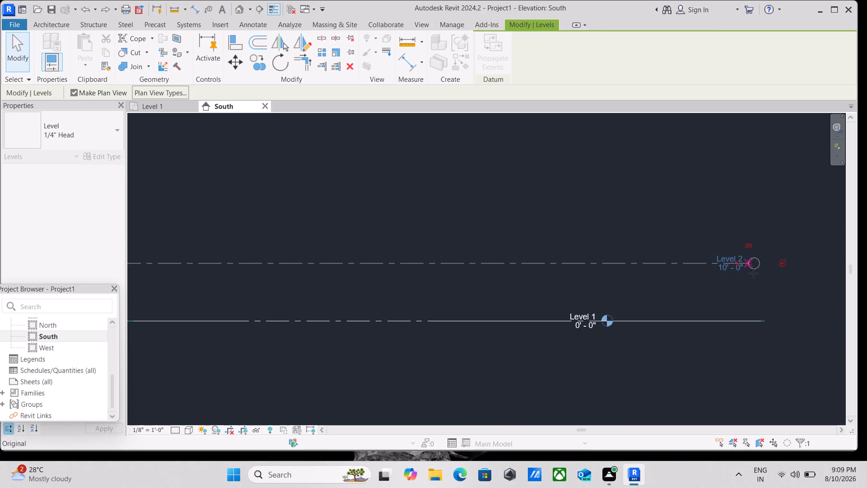
pyautogui.click(737, 276)
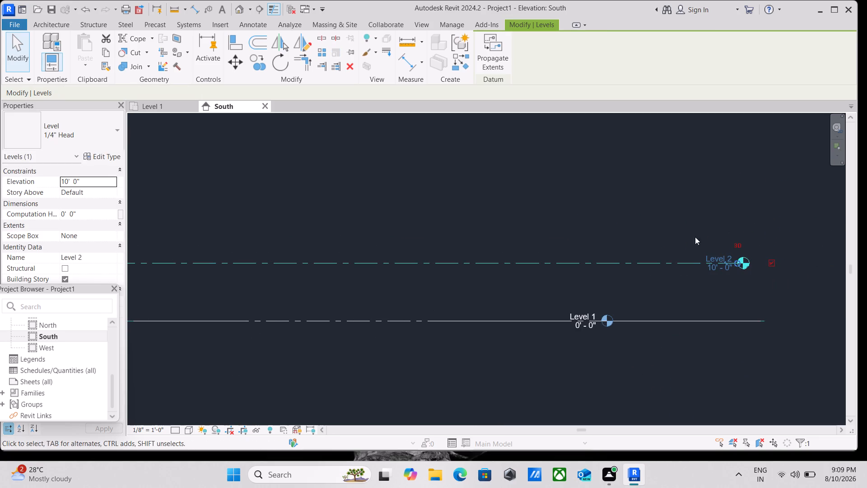
# Rename Level 1 as GROUND LVL and rename its corresponding views to match.
pyautogui.scroll(3, 736, 270)
pyautogui.scroll(4, 702, 258)
pyautogui.scroll(-4, 713, 250)
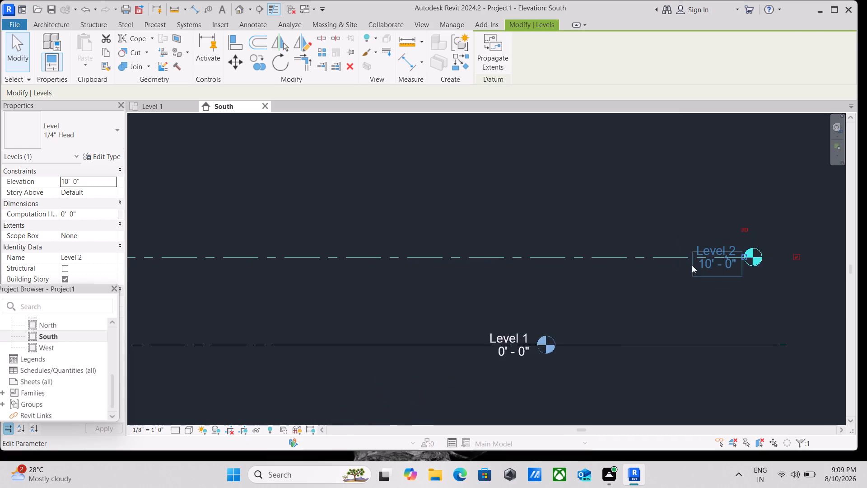
pyautogui.scroll(-5, 692, 265)
pyautogui.scroll(4, 542, 323)
pyautogui.click(581, 334)
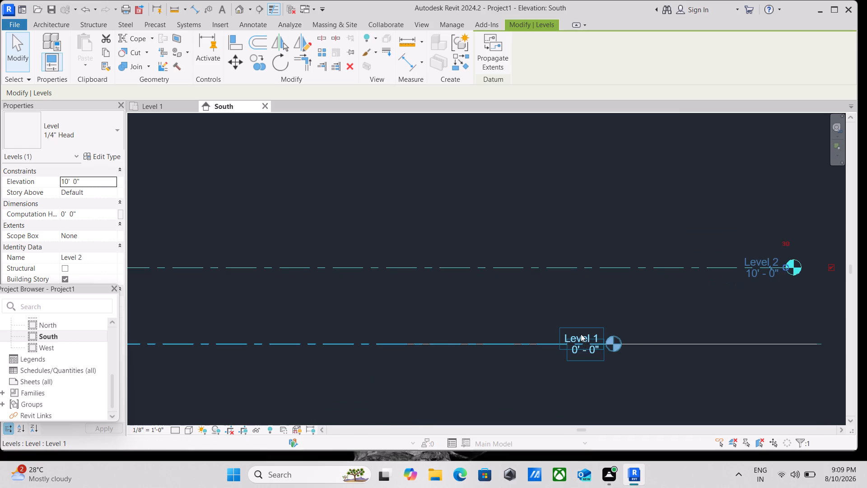
pyautogui.click(588, 333)
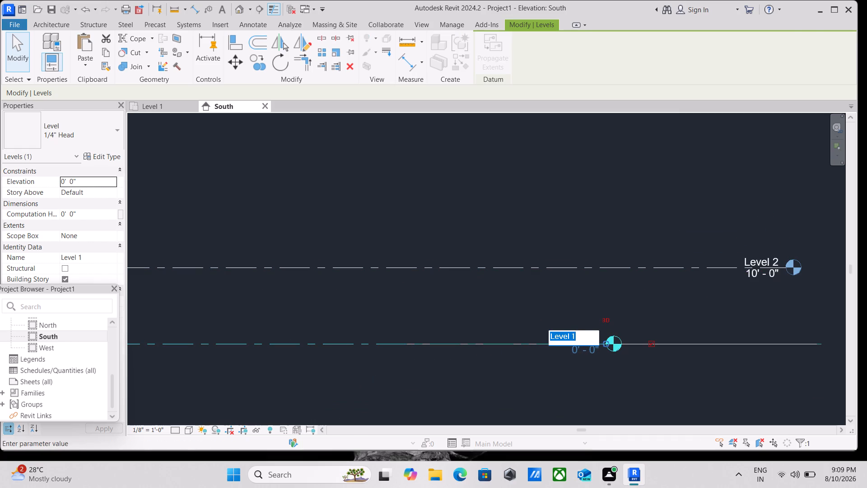
pyautogui.press('BackSpace')
pyautogui.press('g')
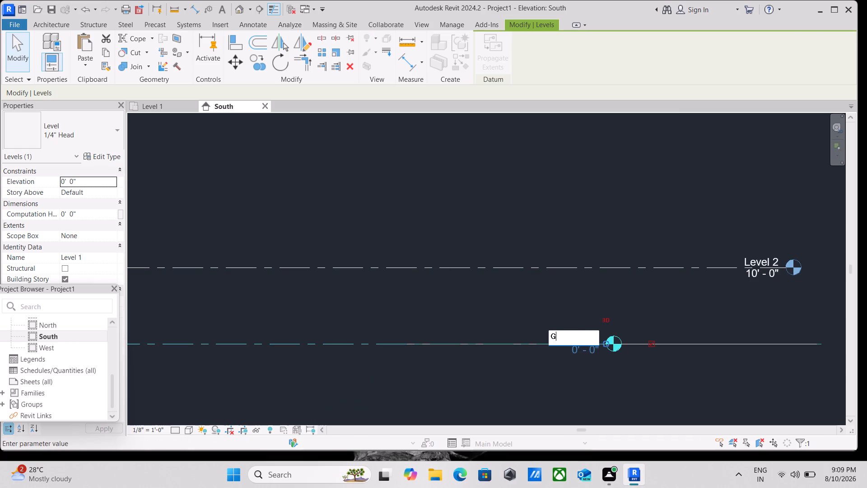
pyautogui.write('ROU')
pyautogui.write('ND')
pyautogui.press('space')
pyautogui.write('LV')
pyautogui.press('l')
pyautogui.press('Return')
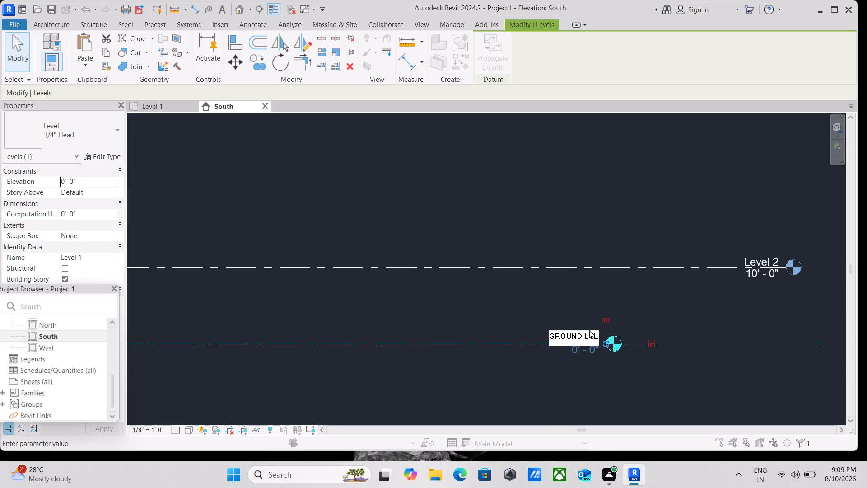
pyautogui.click(481, 234)
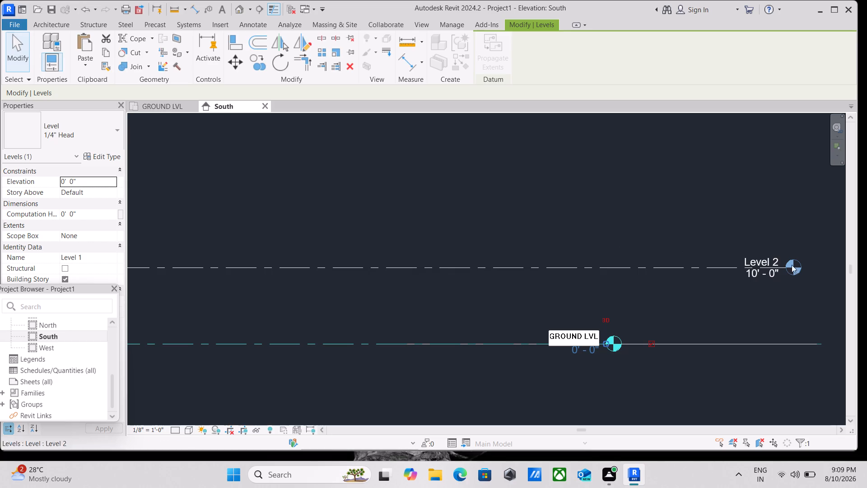
# Rename Level 2 as SLAB 1, rename its corresponding views to match, and clear the selection.
pyautogui.click(756, 261)
pyautogui.scroll(2, 769, 264)
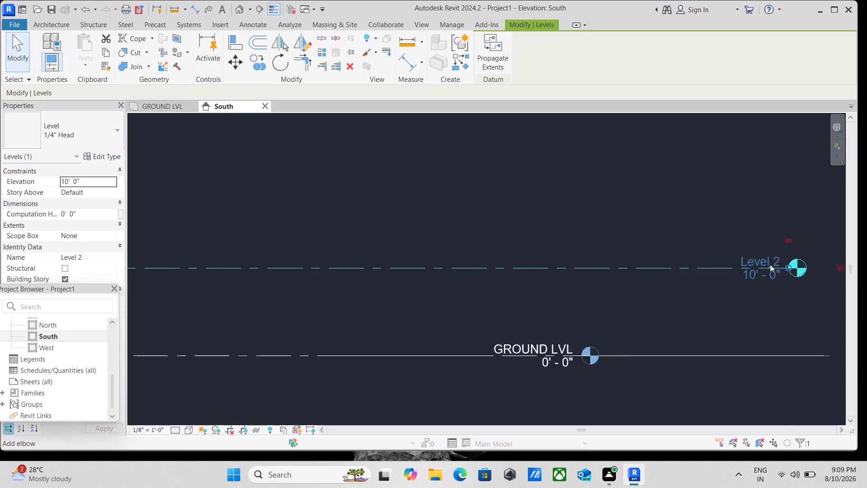
pyautogui.scroll(4, 770, 264)
pyautogui.click(770, 256)
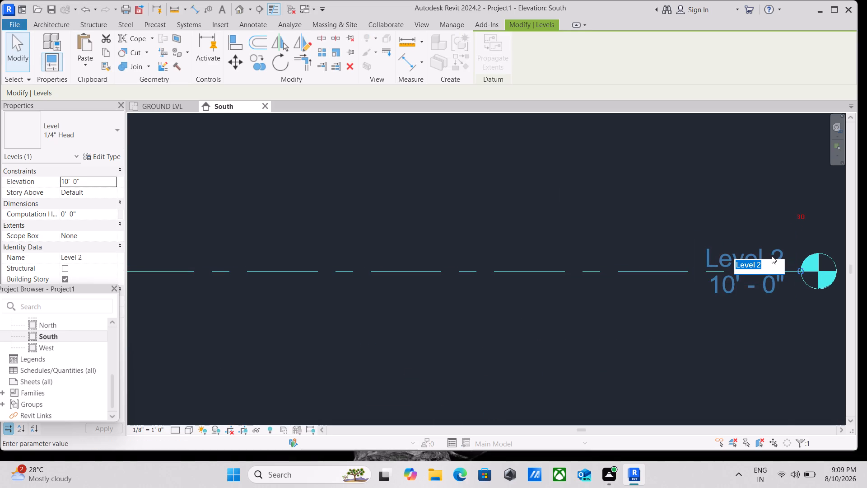
pyautogui.write('SLAB')
pyautogui.press('space')
pyautogui.write('1')
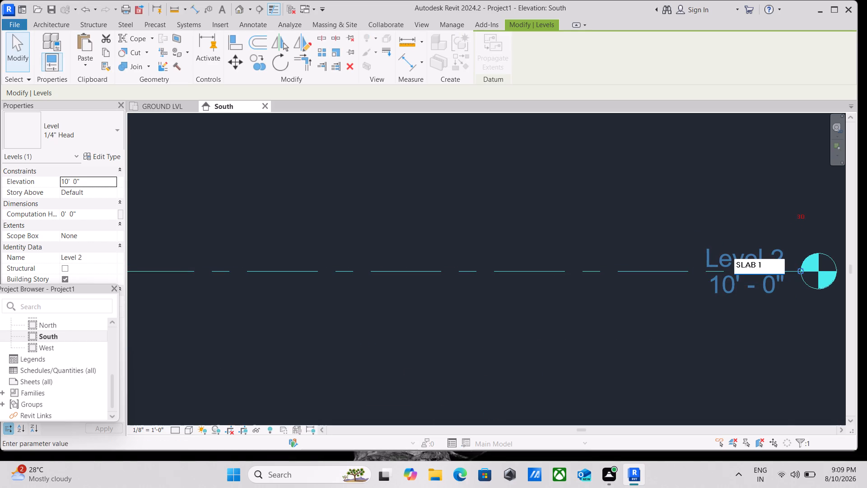
pyautogui.press('Return')
pyautogui.scroll(-1, 713, 286)
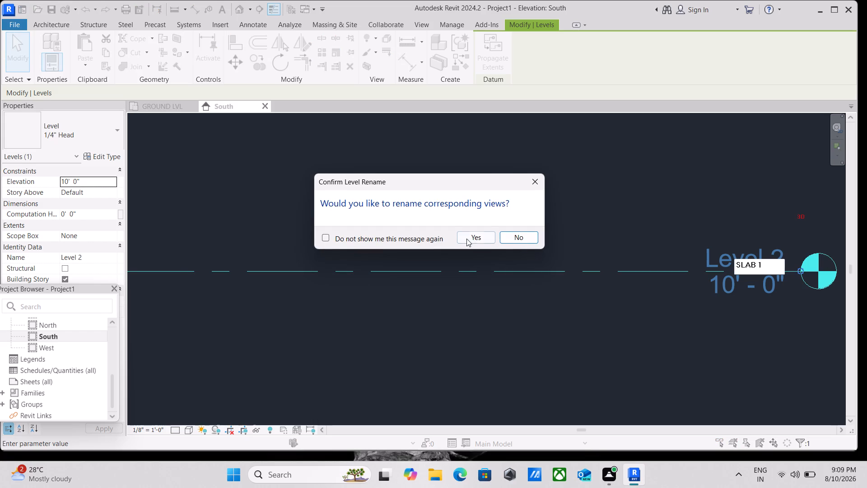
pyautogui.click(467, 237)
pyautogui.scroll(-4, 527, 291)
pyautogui.moveTo(651, 317); pyautogui.dragTo(649, 317, button='middle')
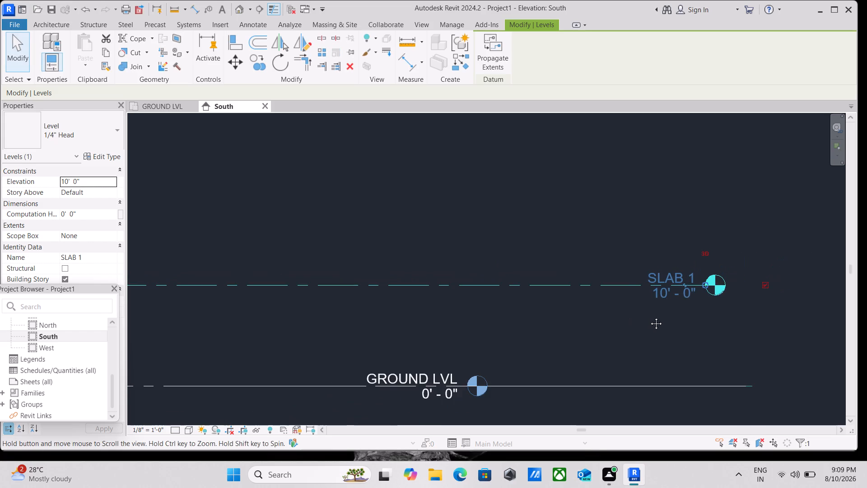
pyautogui.moveTo(649, 317); pyautogui.dragTo(632, 323, button='middle')
pyautogui.scroll(1, 632, 323)
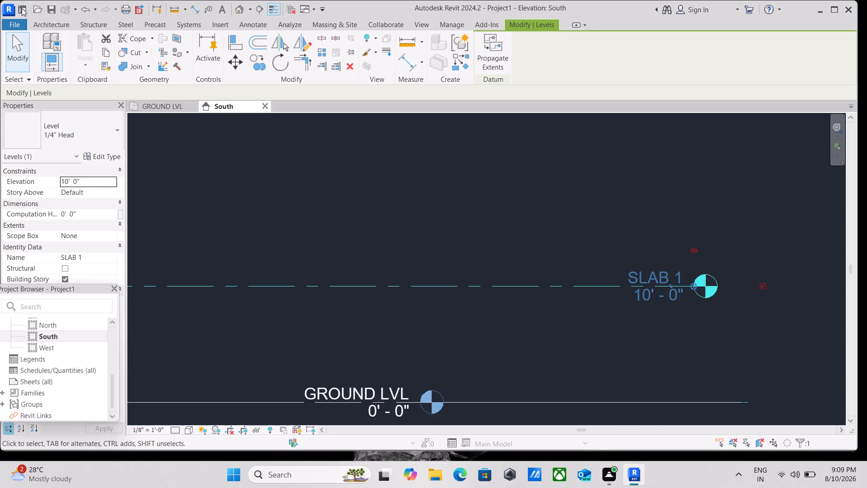
pyautogui.scroll(-3, 499, 220)
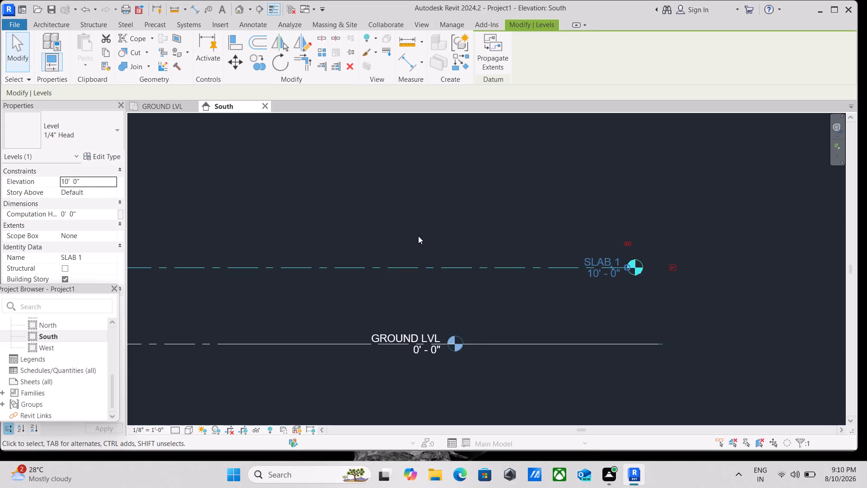
pyautogui.moveTo(418, 235); pyautogui.dragTo(649, 253, button='middle')
pyautogui.press('Escape')
# Add a new level 0' 6" above SLAB 1 by picking the SLAB 1 line with that offset.
pyautogui.moveTo(485, 254); pyautogui.dragTo(490, 255, button='middle')
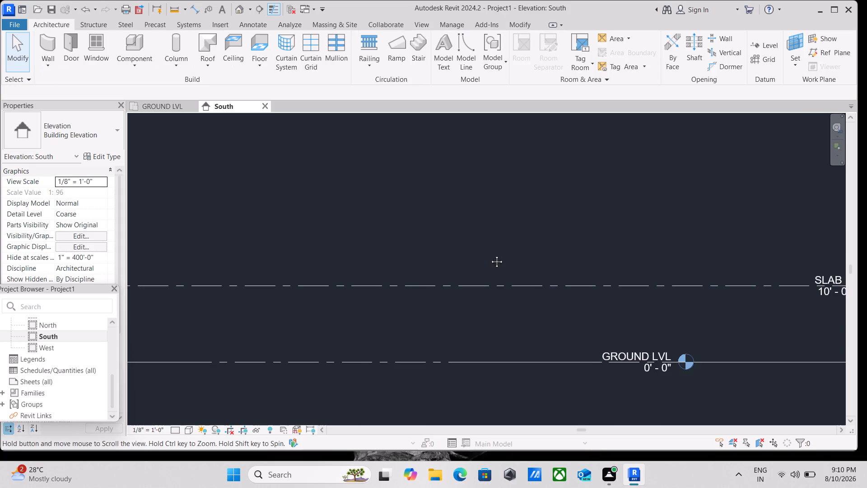
pyautogui.moveTo(490, 255); pyautogui.dragTo(536, 269, button='middle')
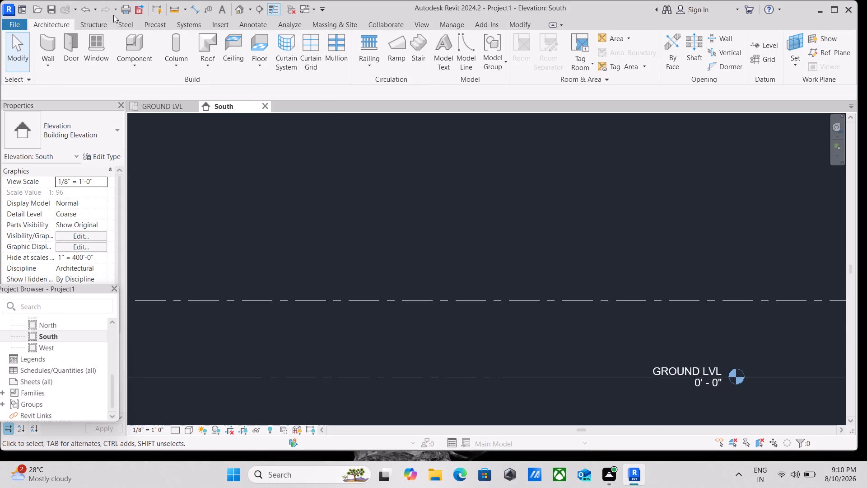
pyautogui.scroll(-1, 213, 60)
pyautogui.scroll(-2, 295, 171)
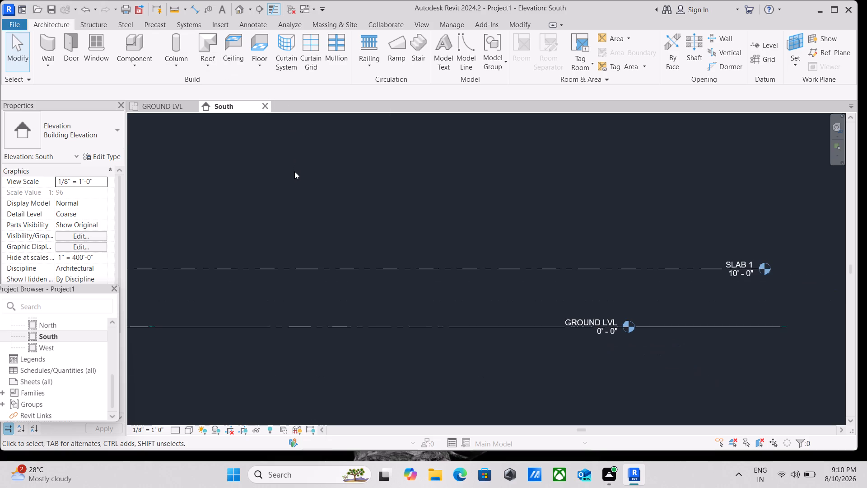
pyautogui.scroll(-1, 292, 169)
pyautogui.moveTo(292, 169); pyautogui.dragTo(347, 159, button='middle')
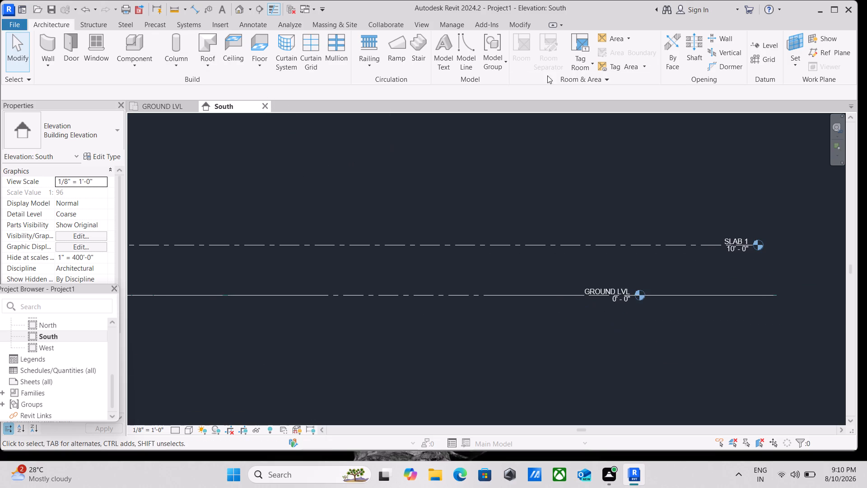
pyautogui.click(771, 47)
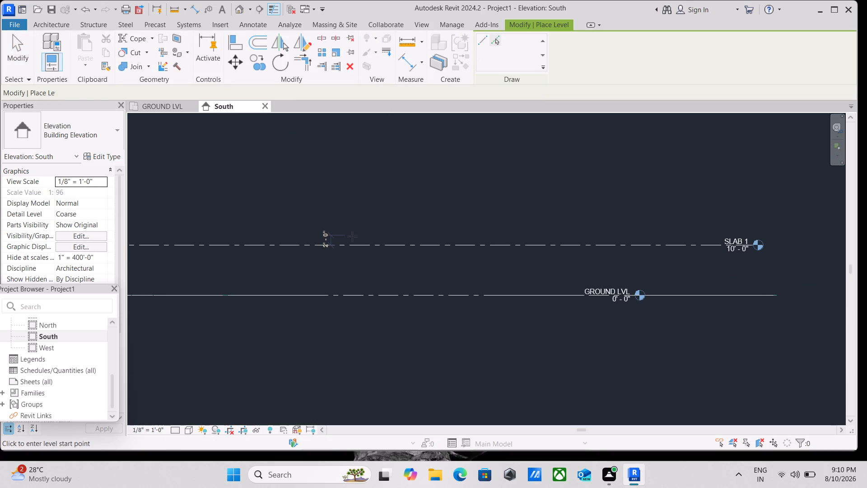
pyautogui.click(497, 38)
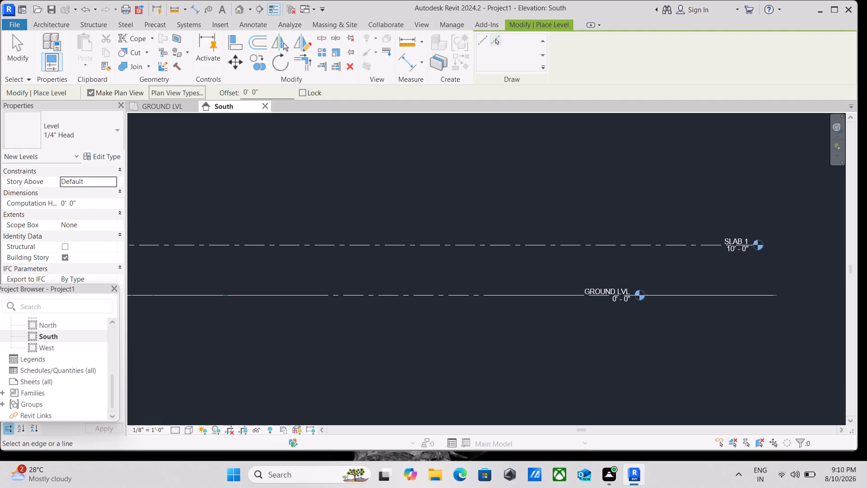
pyautogui.moveTo(261, 91); pyautogui.dragTo(205, 100)
pyautogui.press('6')
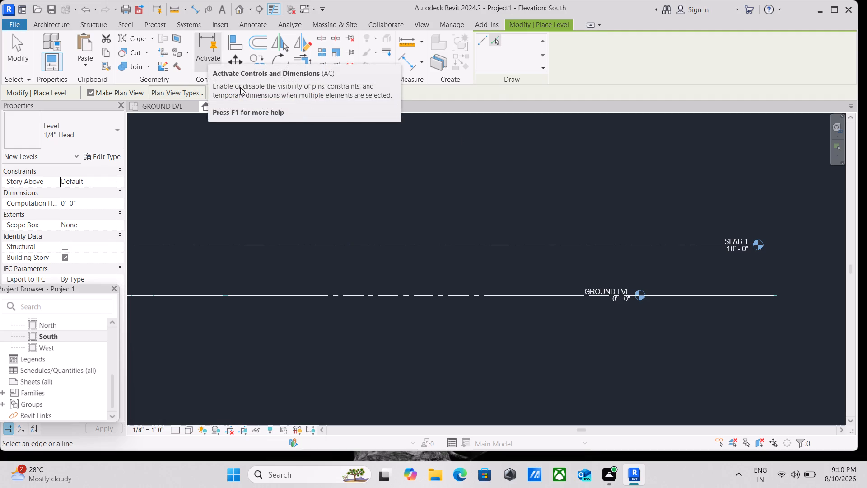
pyautogui.moveTo(262, 92); pyautogui.dragTo(260, 92)
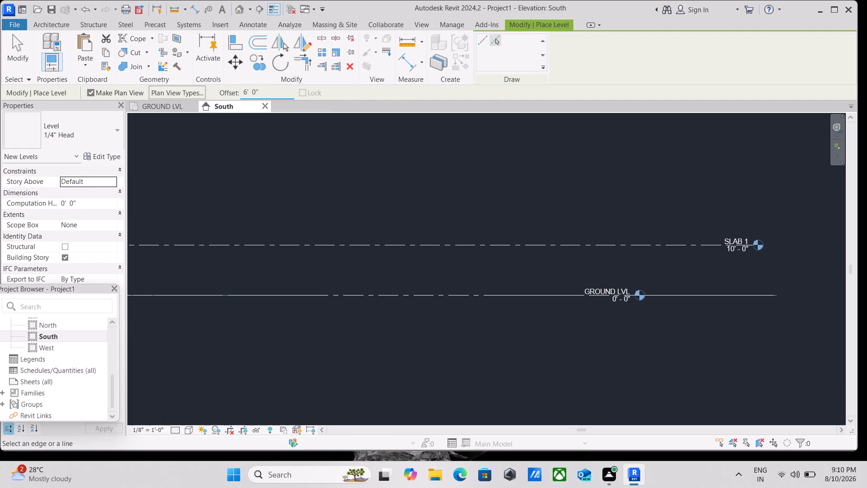
pyautogui.moveTo(260, 92); pyautogui.dragTo(244, 91)
pyautogui.press('6')
pyautogui.hotkey('shift', '"')
pyautogui.press('Return')
pyautogui.scroll(-4, 661, 360)
pyautogui.scroll(3, 489, 271)
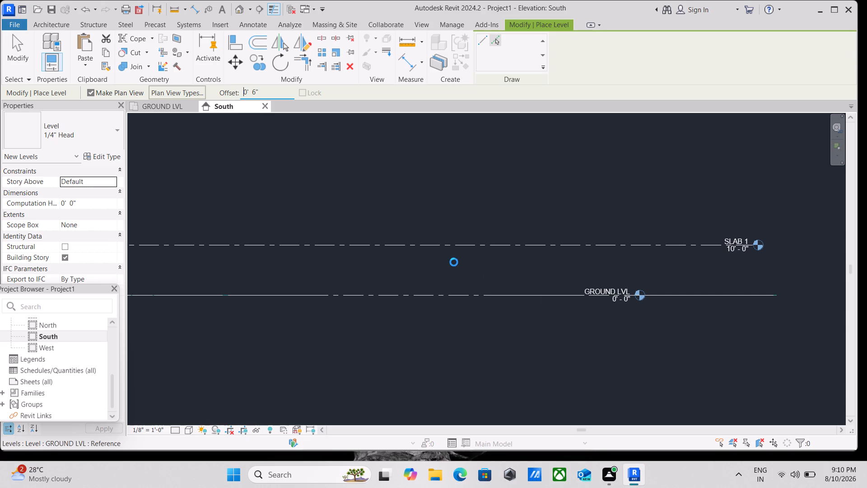
pyautogui.scroll(-3, 454, 262)
pyautogui.middleClick(454, 262)
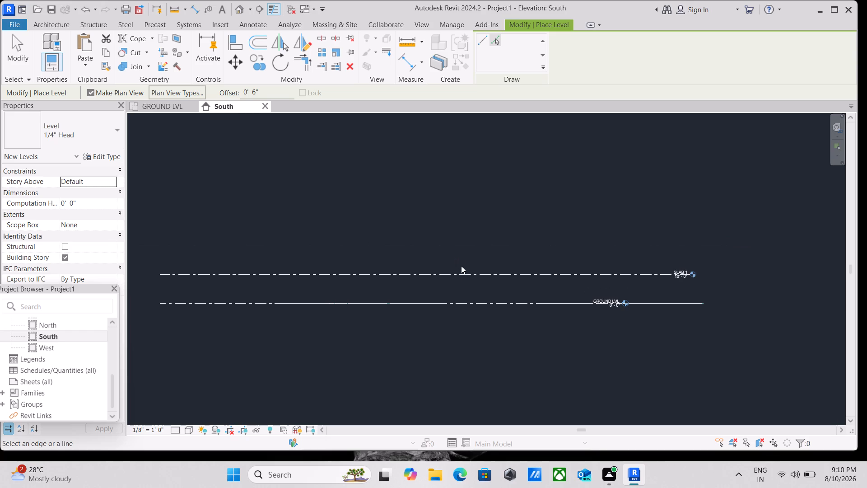
pyautogui.scroll(13, 466, 272)
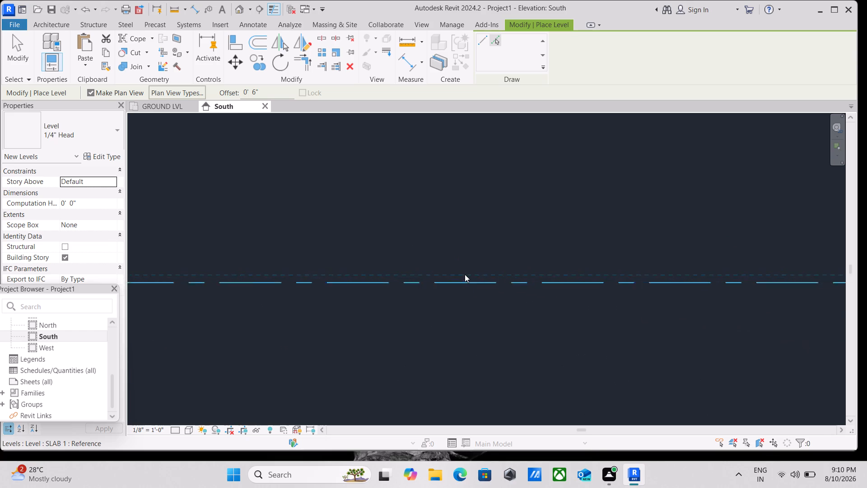
pyautogui.scroll(2, 465, 274)
pyautogui.click(466, 285)
# Shorten the head ends of the SLAB 1 and SLAB 2 lines together, bringing both heads closer to the GROUND LVL head.
pyautogui.scroll(-4, 476, 277)
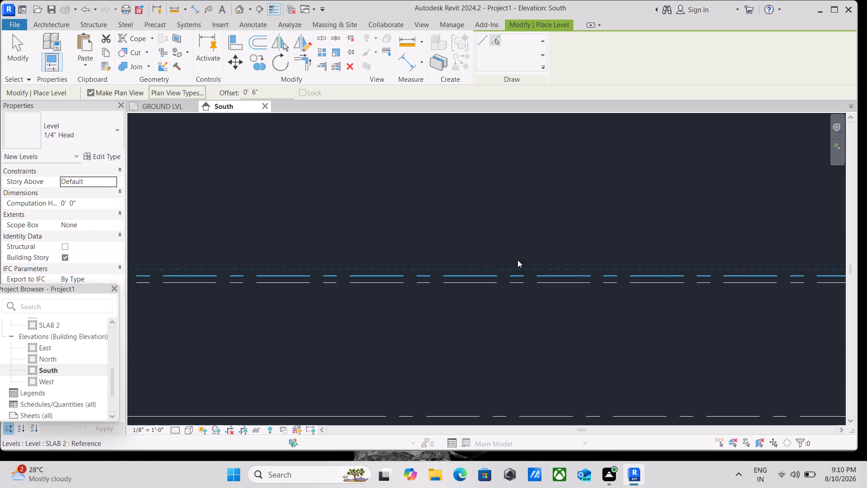
pyautogui.scroll(-4, 572, 244)
pyautogui.scroll(-6, 615, 240)
pyautogui.moveTo(614, 238); pyautogui.dragTo(555, 265, button='middle')
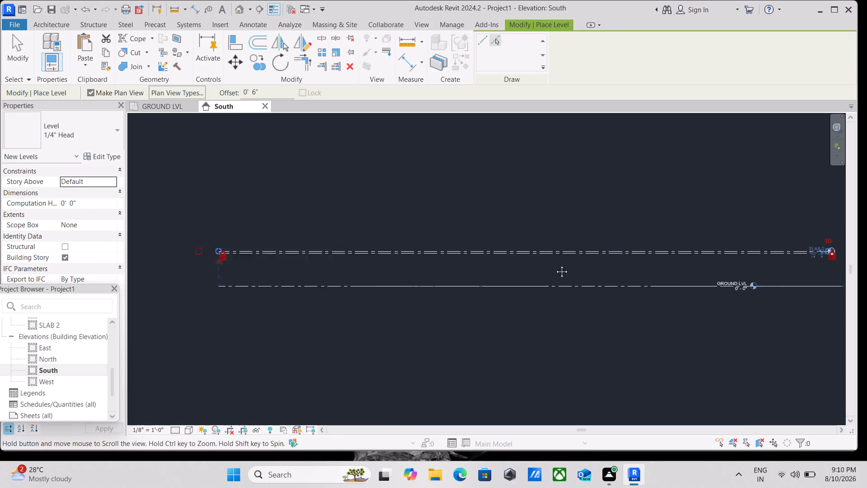
pyautogui.moveTo(555, 265); pyautogui.dragTo(532, 274, button='middle')
pyautogui.scroll(2, 623, 287)
pyautogui.scroll(12, 792, 284)
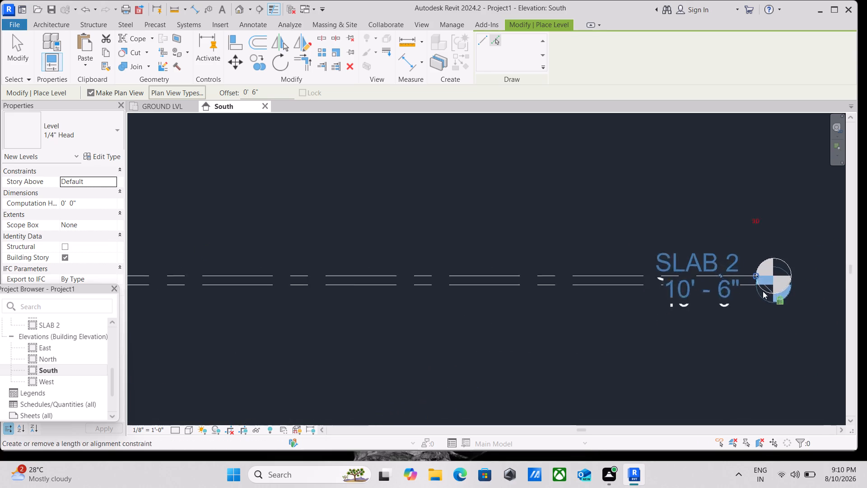
pyautogui.scroll(-3, 759, 289)
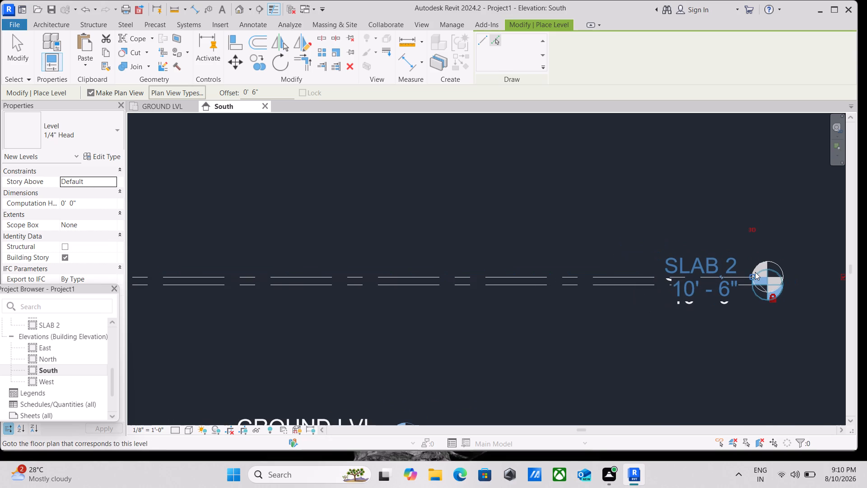
pyautogui.scroll(3, 750, 278)
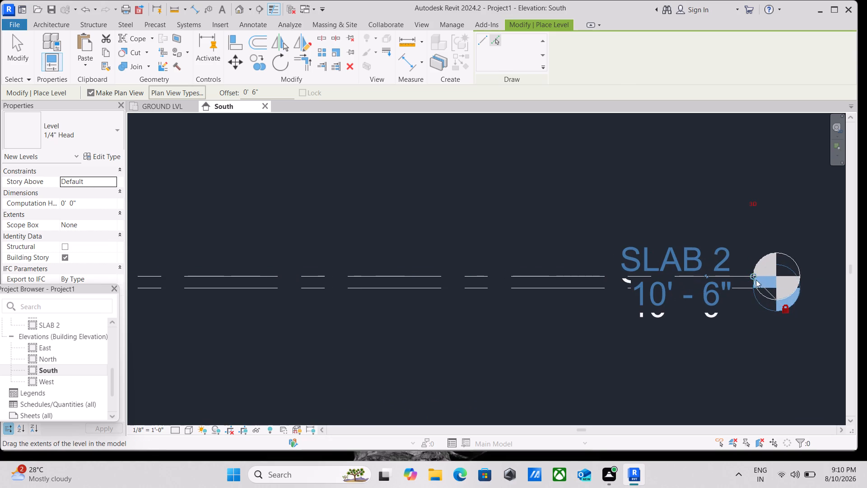
pyautogui.click(787, 310)
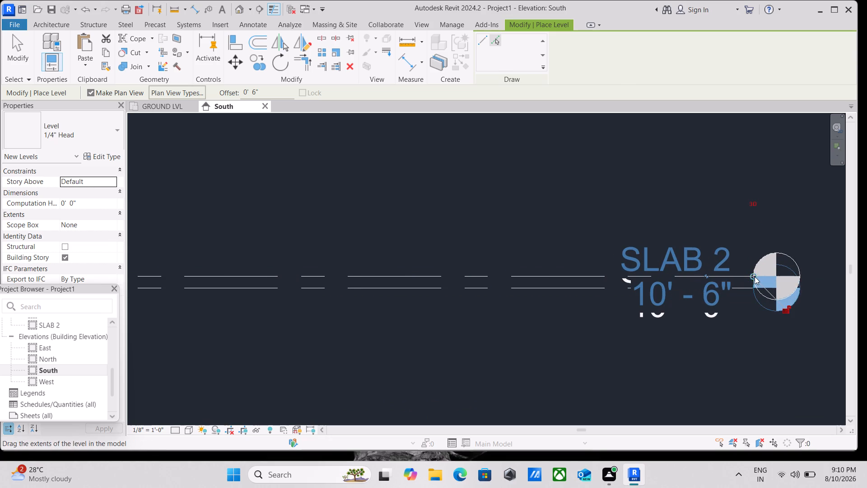
pyautogui.click(754, 276)
pyautogui.moveTo(754, 276); pyautogui.dragTo(754, 275)
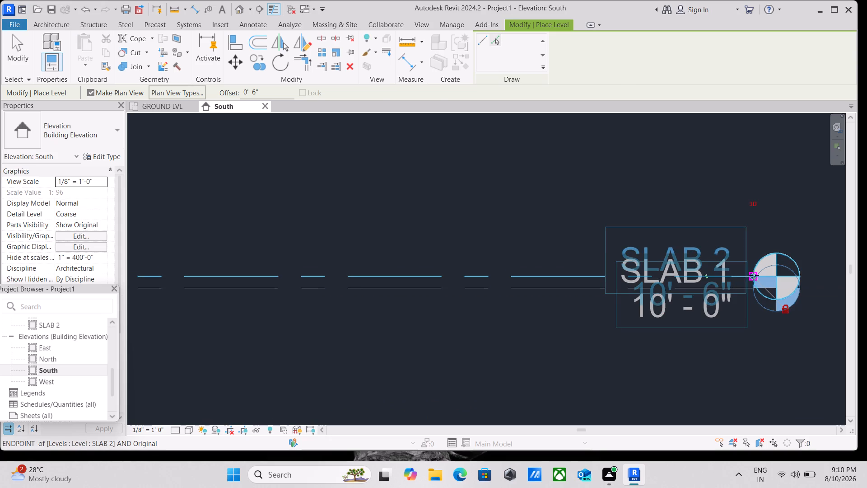
pyautogui.moveTo(754, 275); pyautogui.dragTo(628, 281)
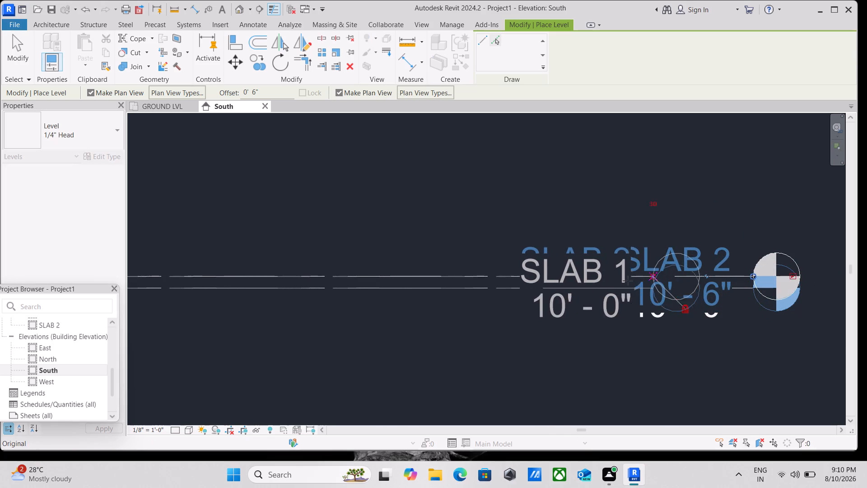
pyautogui.moveTo(628, 281); pyautogui.dragTo(500, 273)
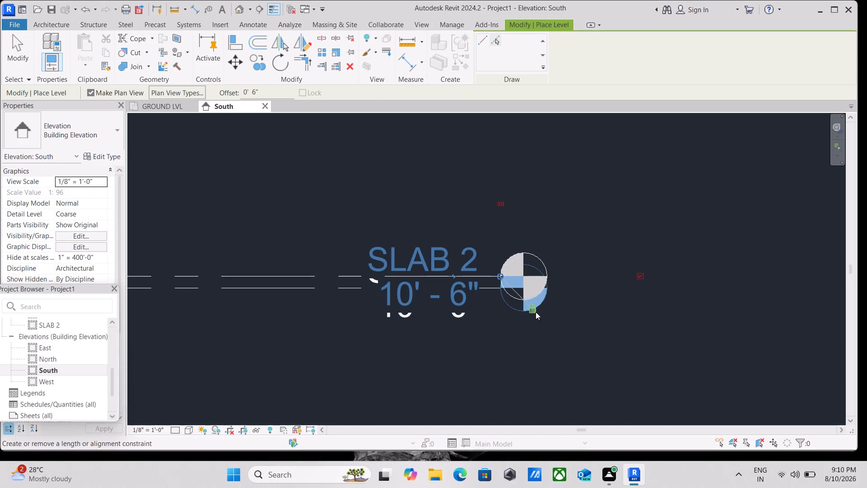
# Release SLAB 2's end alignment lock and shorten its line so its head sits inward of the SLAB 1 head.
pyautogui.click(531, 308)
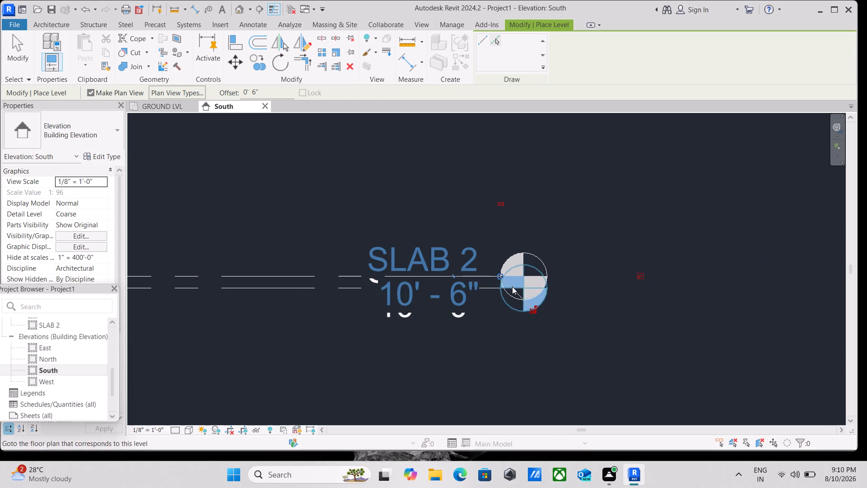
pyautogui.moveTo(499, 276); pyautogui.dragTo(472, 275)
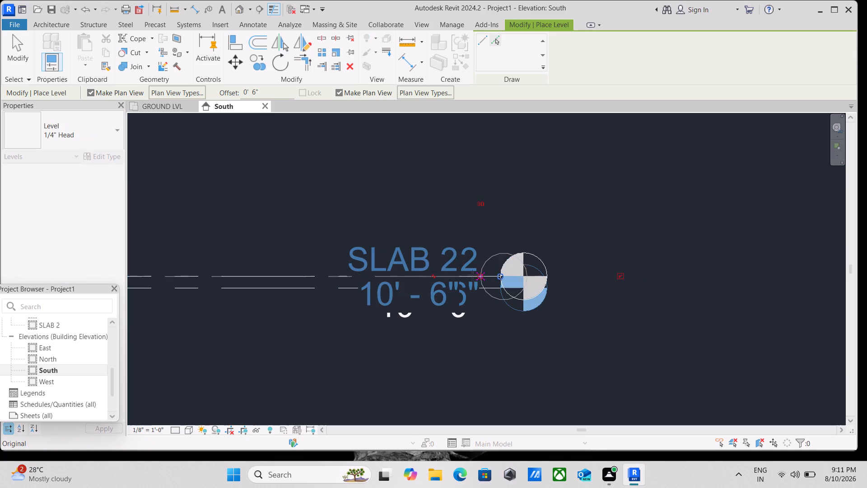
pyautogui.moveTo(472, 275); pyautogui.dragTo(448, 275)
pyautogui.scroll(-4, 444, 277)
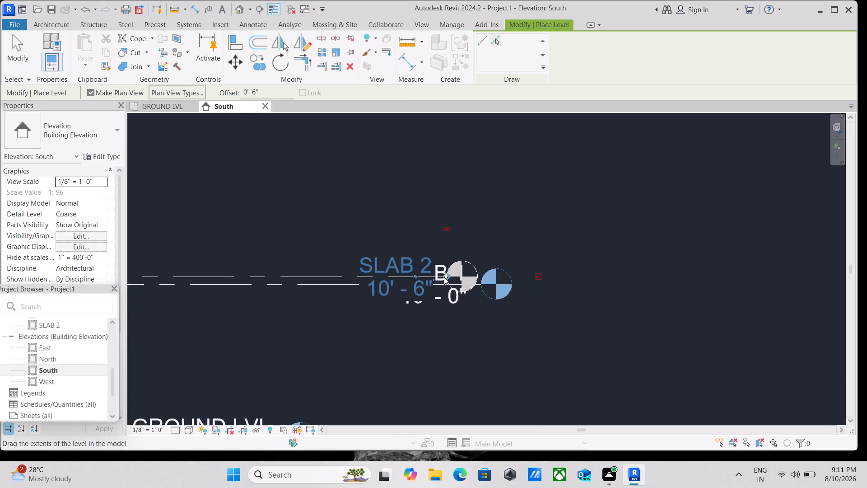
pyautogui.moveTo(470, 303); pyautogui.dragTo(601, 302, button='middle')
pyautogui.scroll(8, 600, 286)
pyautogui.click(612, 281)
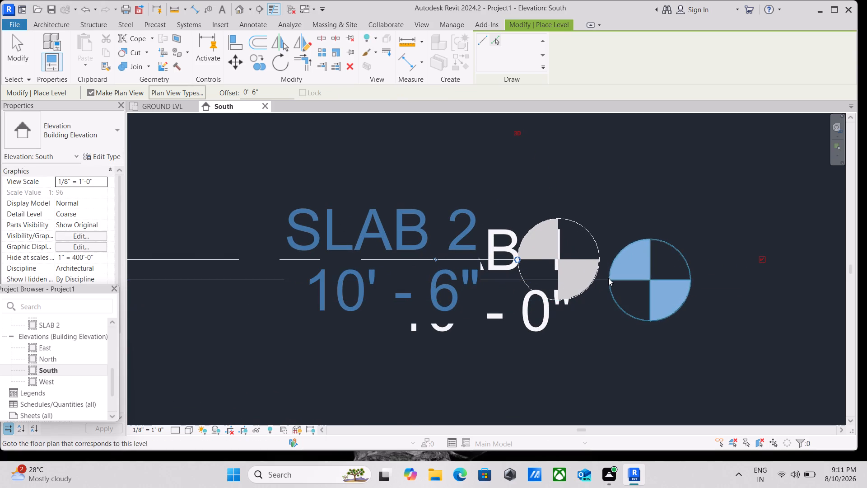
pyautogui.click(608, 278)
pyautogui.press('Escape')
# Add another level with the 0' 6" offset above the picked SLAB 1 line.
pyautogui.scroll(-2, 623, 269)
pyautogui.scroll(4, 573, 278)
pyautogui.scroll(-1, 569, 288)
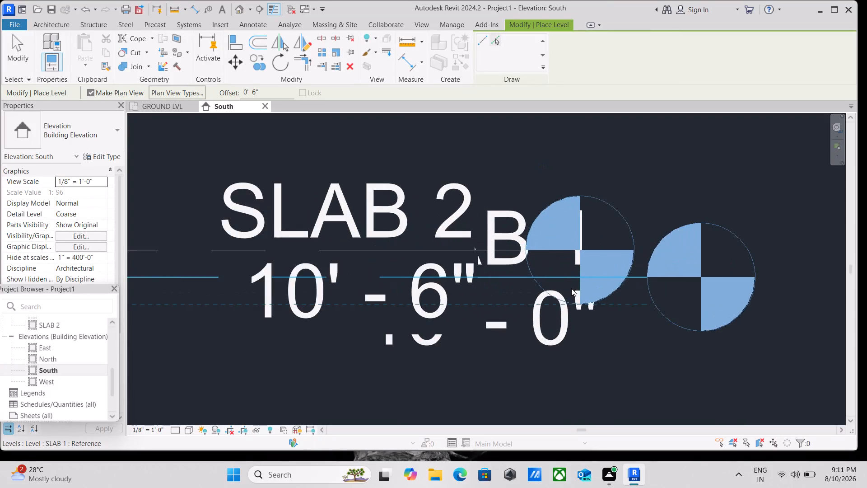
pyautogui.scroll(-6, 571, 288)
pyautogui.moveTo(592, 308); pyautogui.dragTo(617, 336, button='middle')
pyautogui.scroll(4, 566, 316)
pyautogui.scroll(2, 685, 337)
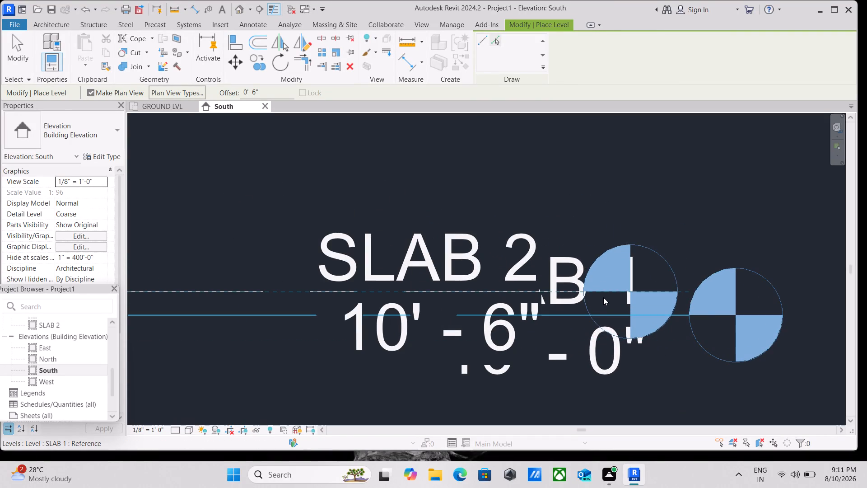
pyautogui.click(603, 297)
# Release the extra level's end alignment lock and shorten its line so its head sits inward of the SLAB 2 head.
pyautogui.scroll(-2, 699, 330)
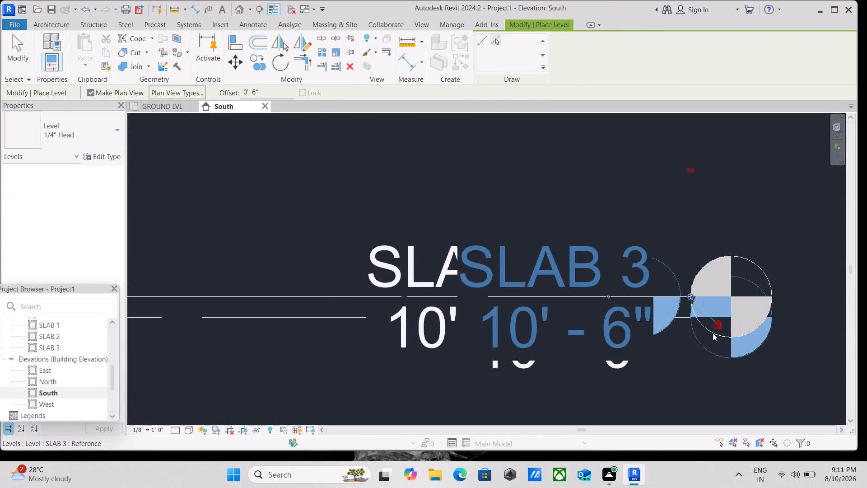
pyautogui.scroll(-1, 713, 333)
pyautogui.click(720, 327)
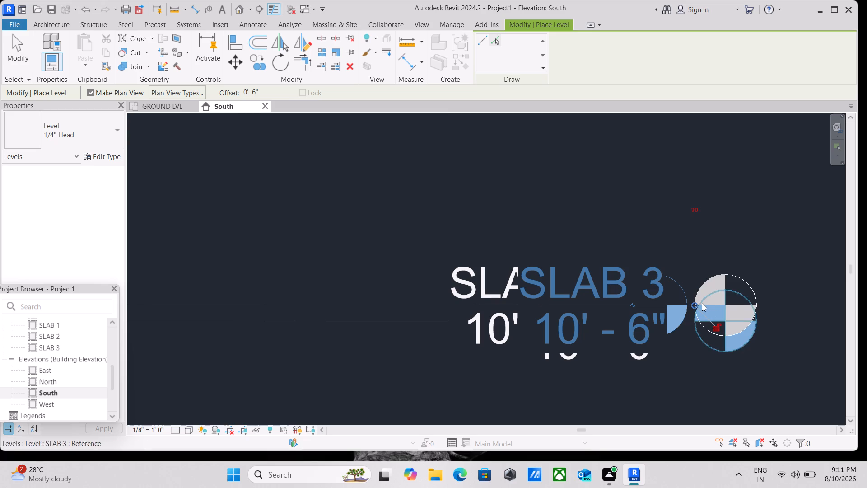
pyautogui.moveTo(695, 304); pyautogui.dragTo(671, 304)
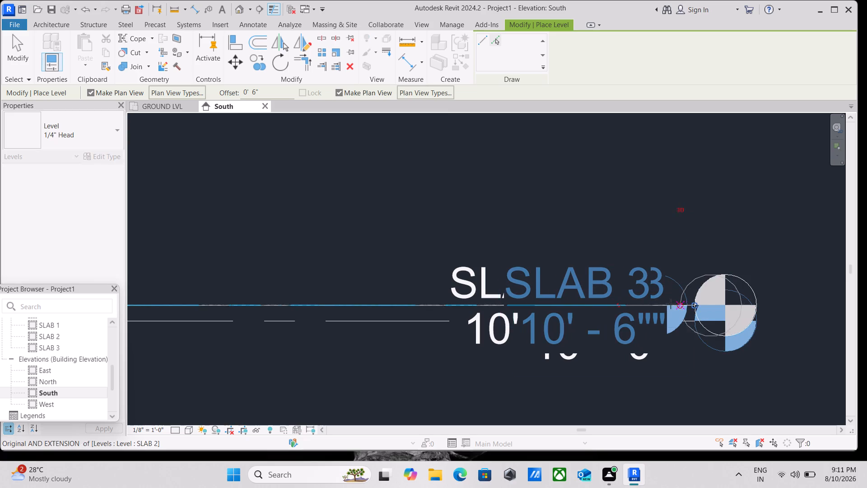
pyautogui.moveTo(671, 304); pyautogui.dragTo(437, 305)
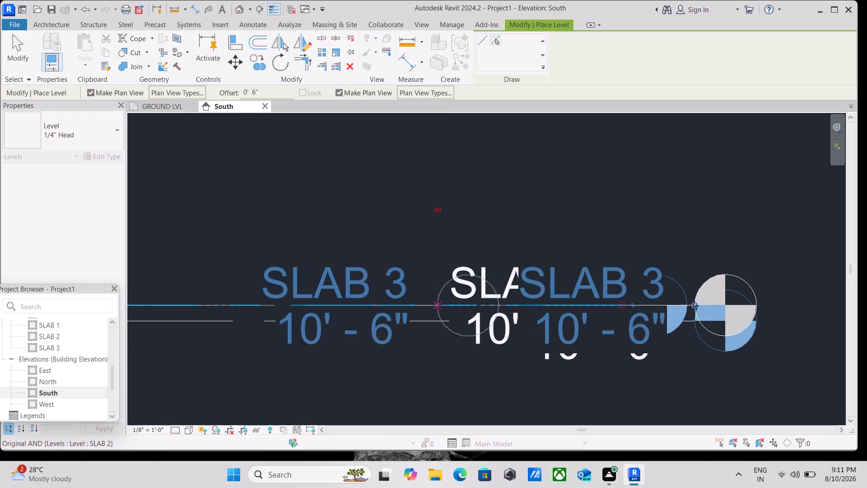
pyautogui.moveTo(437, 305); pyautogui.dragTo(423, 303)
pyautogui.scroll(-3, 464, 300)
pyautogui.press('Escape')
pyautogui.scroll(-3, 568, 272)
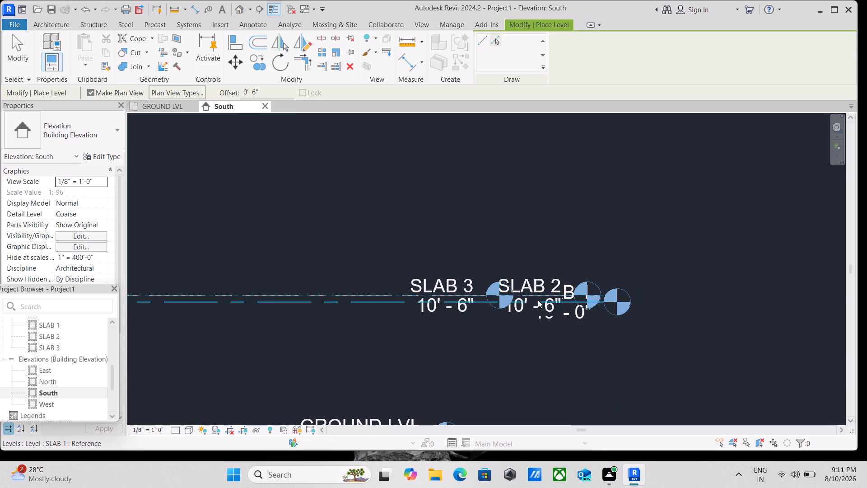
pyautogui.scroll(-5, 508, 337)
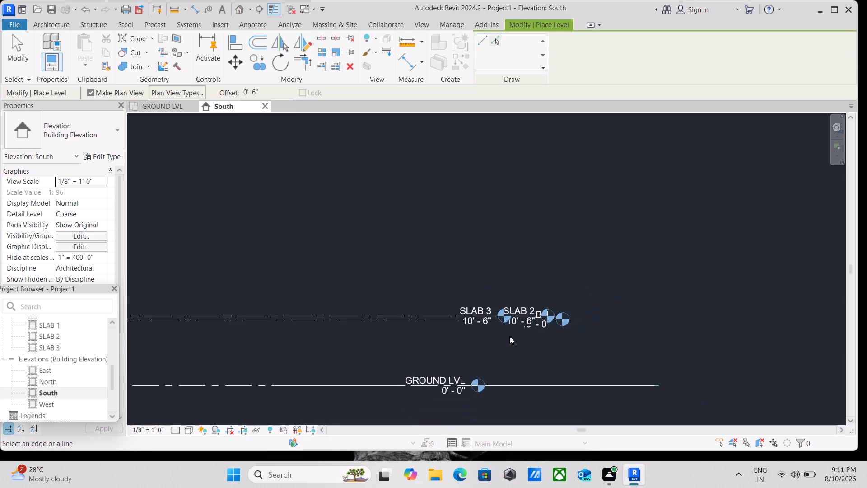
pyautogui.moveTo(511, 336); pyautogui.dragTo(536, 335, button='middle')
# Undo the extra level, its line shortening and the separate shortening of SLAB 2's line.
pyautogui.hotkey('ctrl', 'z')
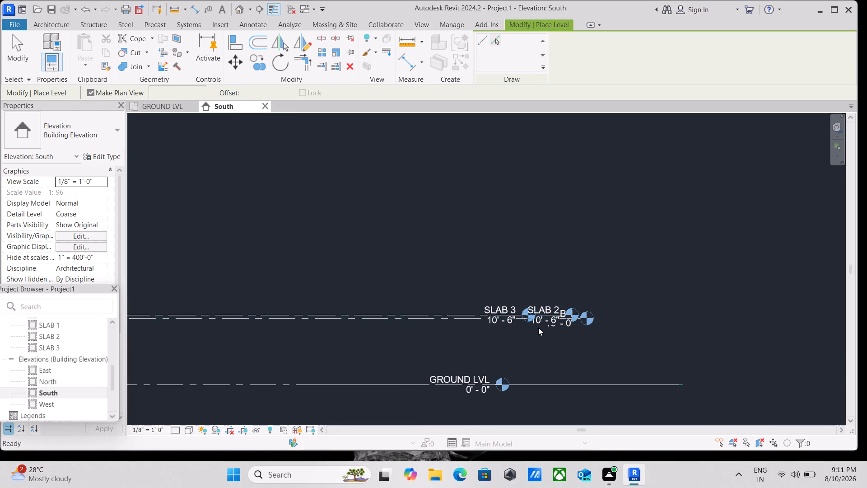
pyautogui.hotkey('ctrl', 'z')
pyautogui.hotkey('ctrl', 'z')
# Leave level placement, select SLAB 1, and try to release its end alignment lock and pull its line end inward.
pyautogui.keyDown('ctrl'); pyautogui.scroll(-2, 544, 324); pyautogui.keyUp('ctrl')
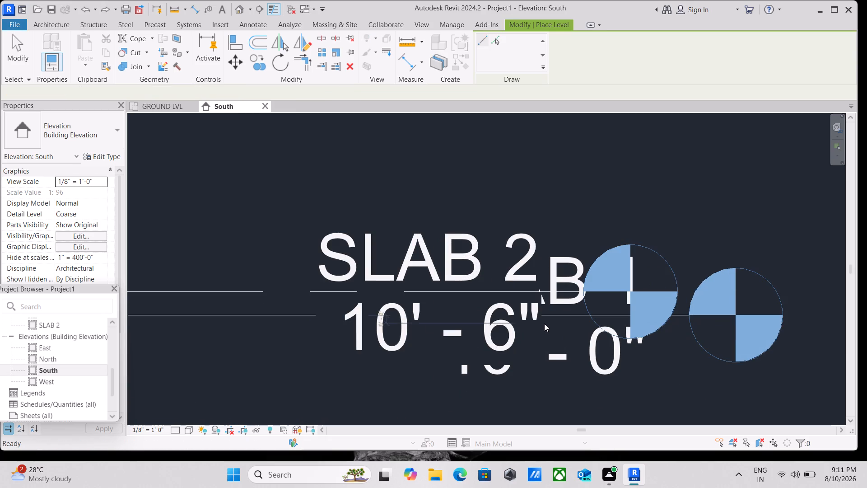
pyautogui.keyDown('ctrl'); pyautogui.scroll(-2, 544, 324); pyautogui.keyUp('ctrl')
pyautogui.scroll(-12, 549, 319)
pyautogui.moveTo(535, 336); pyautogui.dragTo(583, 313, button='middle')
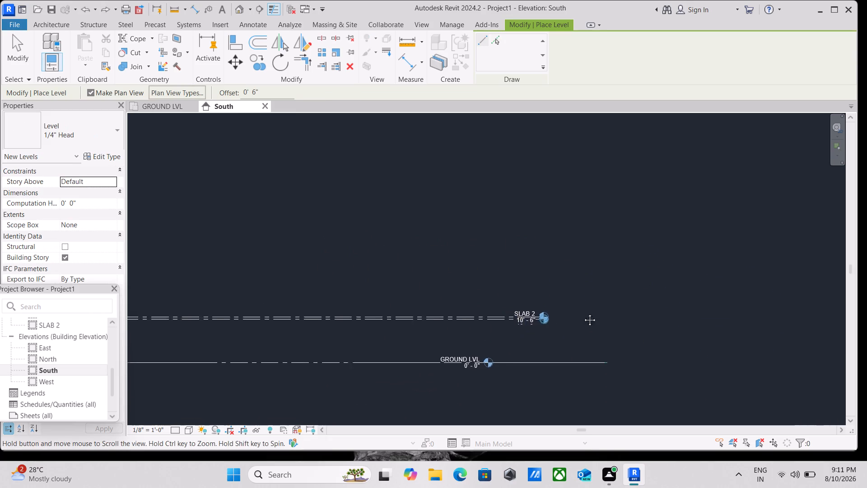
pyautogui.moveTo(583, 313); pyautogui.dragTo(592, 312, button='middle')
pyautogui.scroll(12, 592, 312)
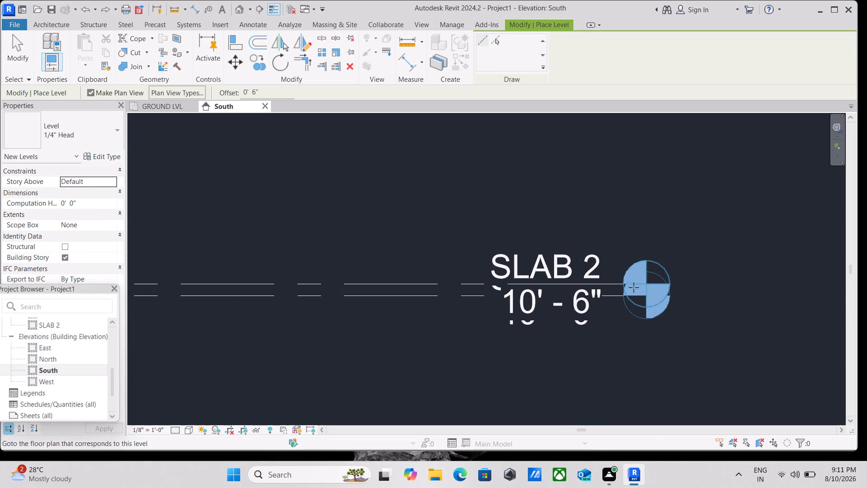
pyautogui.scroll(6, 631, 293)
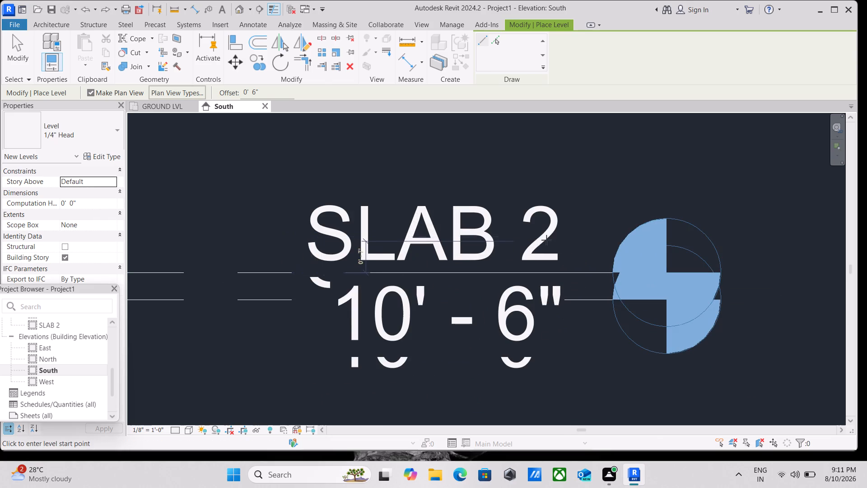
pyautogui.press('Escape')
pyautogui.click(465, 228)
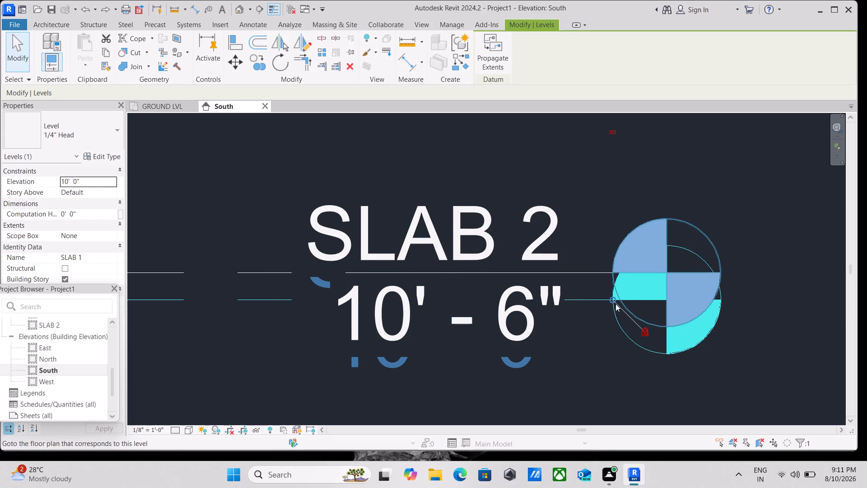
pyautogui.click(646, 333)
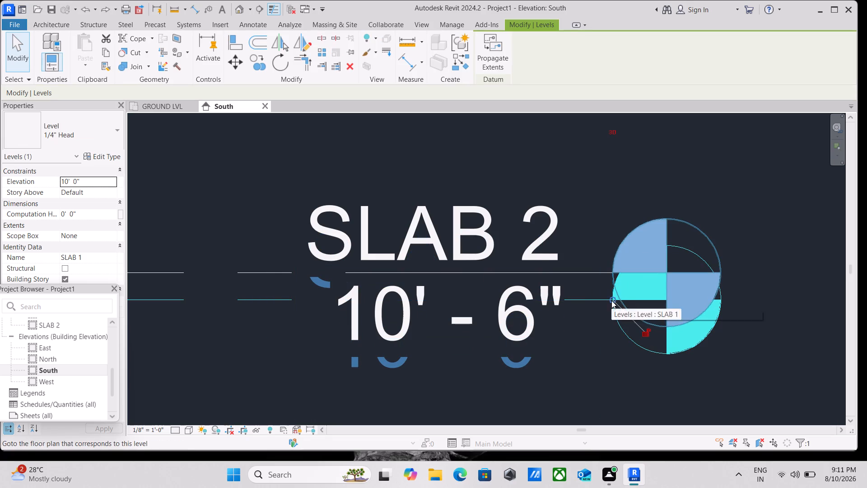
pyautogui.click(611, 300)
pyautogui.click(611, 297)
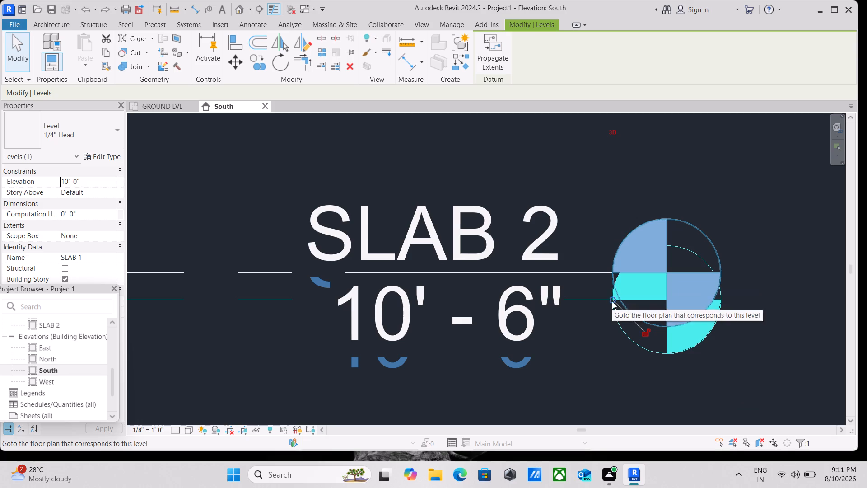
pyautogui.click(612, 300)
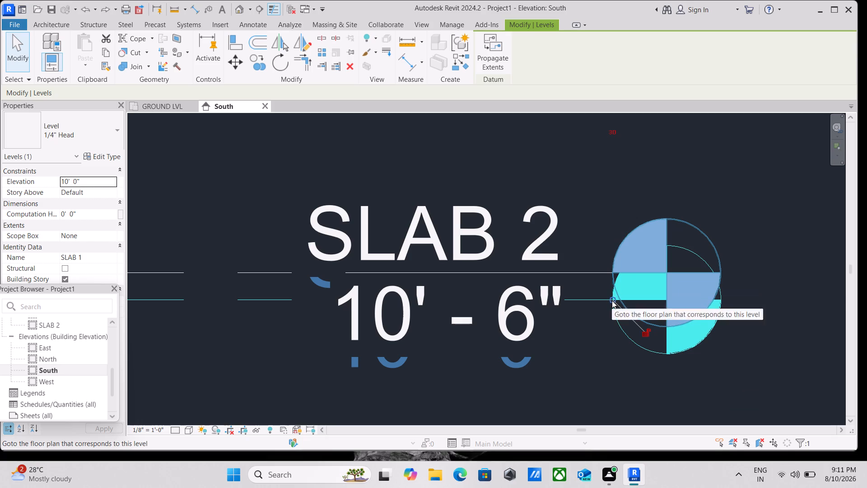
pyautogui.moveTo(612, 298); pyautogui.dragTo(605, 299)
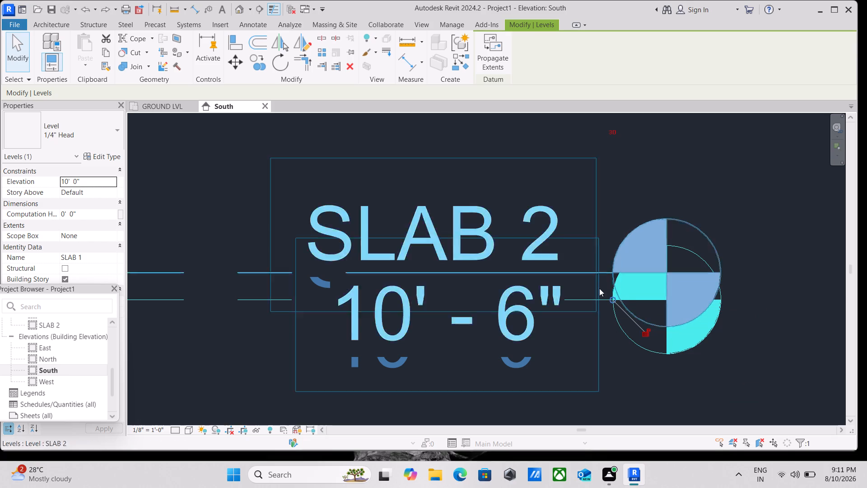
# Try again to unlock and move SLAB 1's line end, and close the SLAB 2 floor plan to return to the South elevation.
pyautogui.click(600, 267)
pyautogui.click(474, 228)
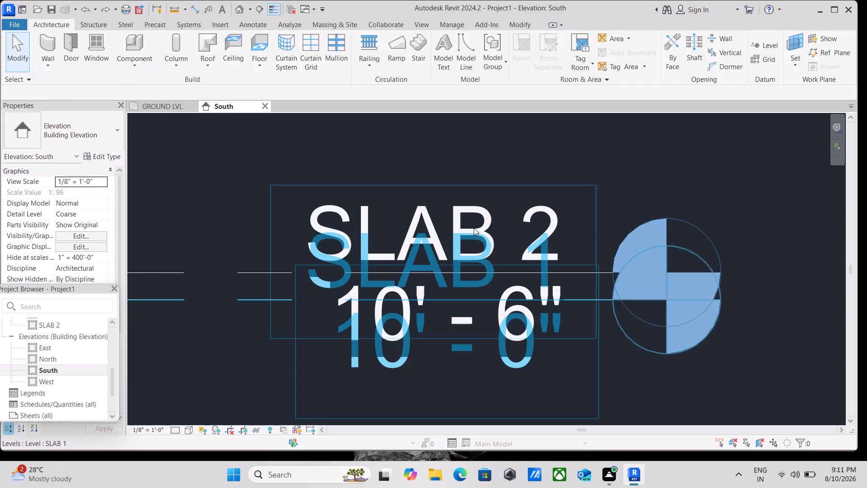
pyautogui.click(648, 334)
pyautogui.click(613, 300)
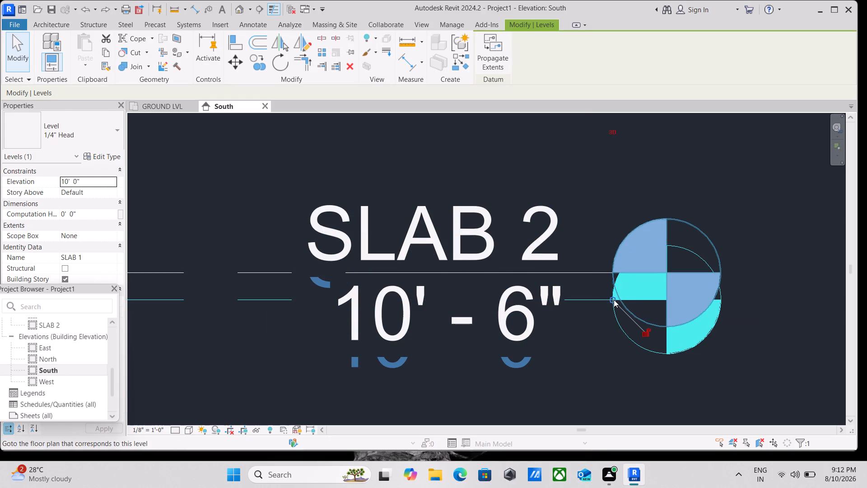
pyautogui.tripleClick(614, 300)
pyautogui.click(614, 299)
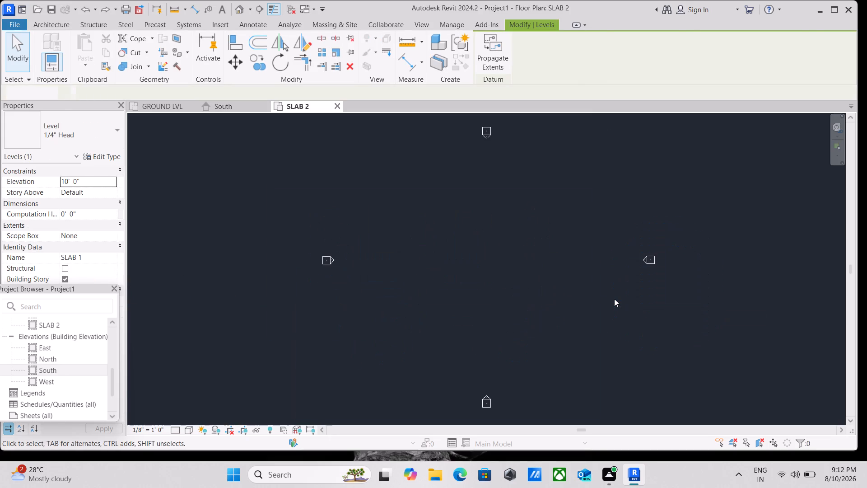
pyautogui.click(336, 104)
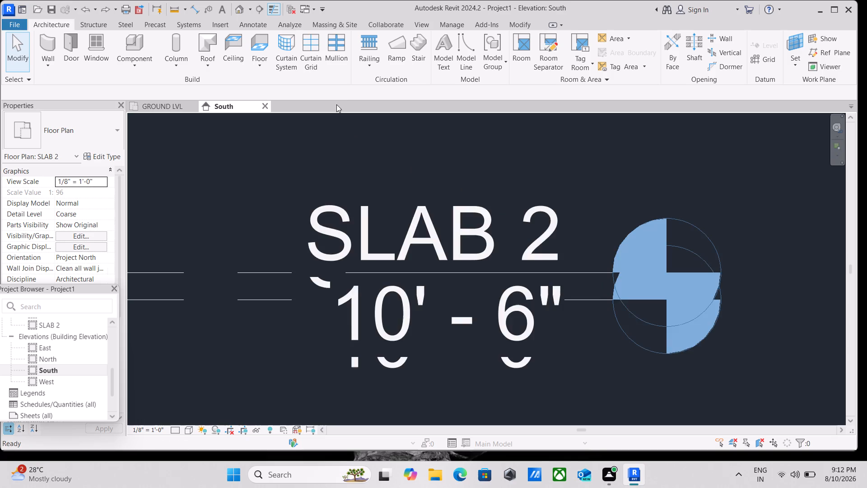
# Release SLAB 2's end alignment lock and extend its line outward so its head sits clear of the SLAB 1 head.
pyautogui.scroll(-2, 488, 327)
pyautogui.scroll(-2, 471, 275)
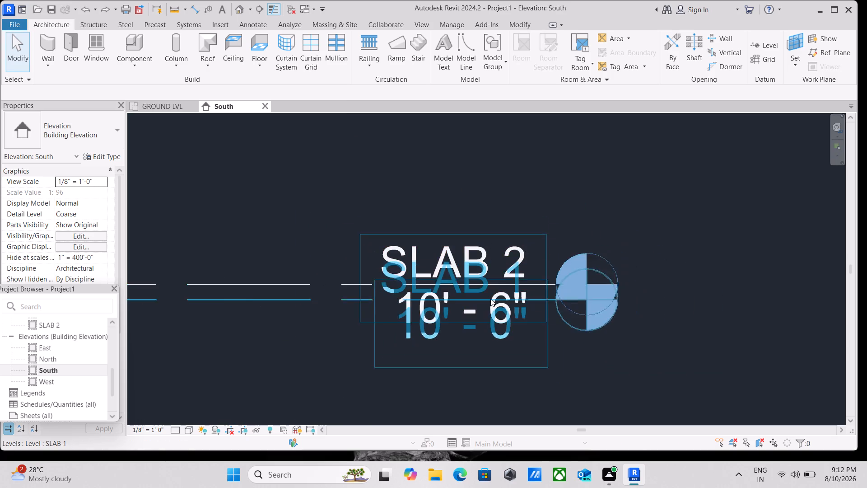
pyautogui.scroll(-2, 490, 299)
pyautogui.click(488, 283)
pyautogui.scroll(-3, 492, 286)
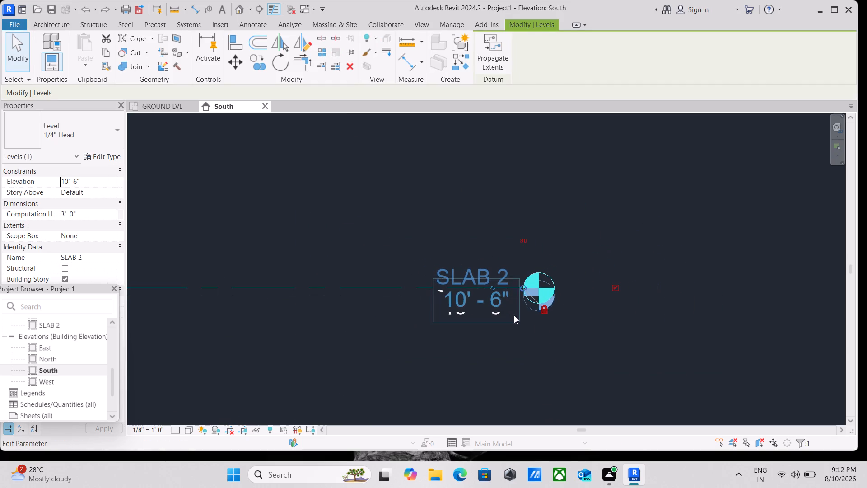
pyautogui.click(548, 313)
pyautogui.scroll(4, 540, 300)
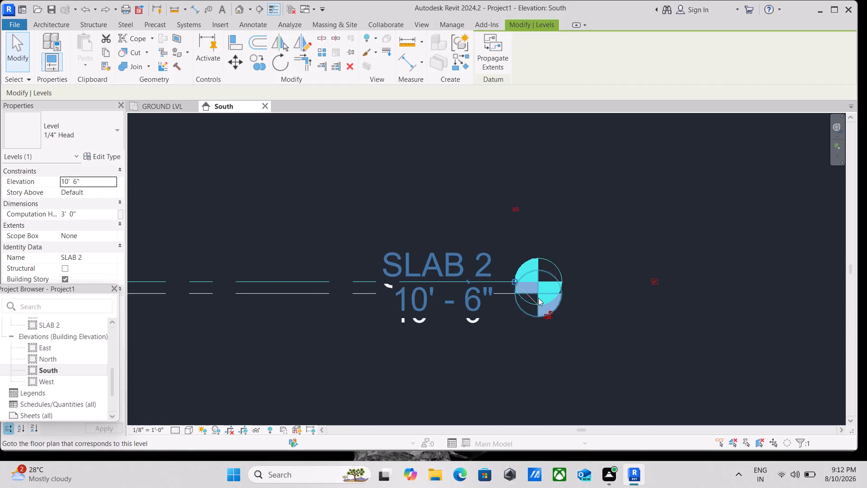
pyautogui.scroll(15, 538, 298)
pyautogui.scroll(3, 484, 257)
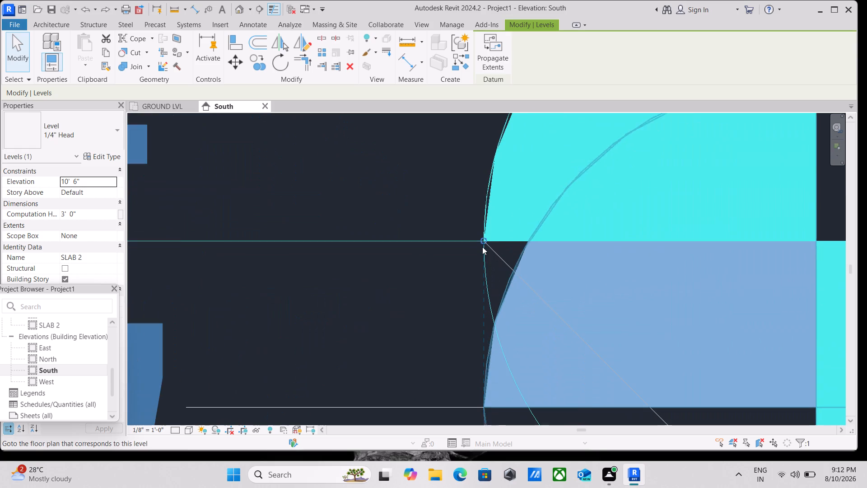
pyautogui.click(484, 238)
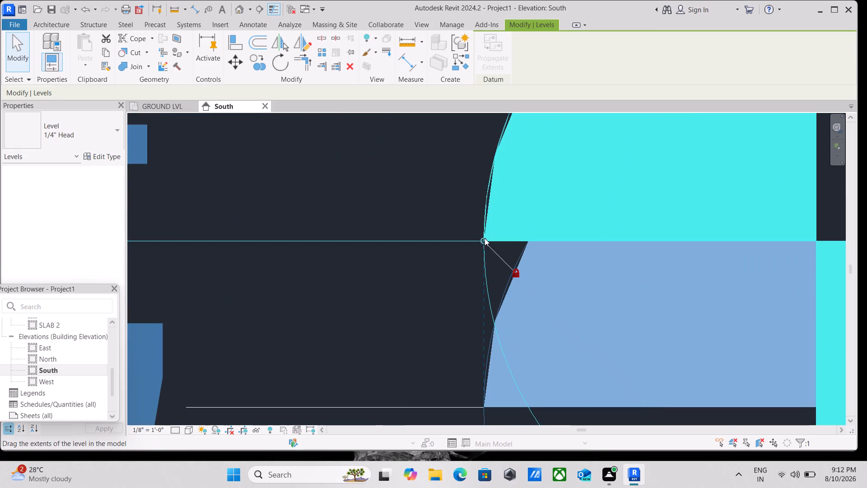
pyautogui.click(518, 274)
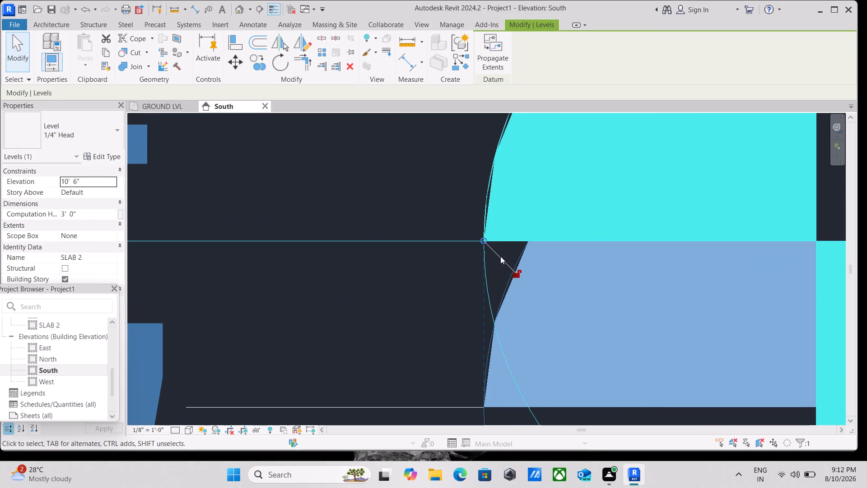
pyautogui.moveTo(482, 239); pyautogui.dragTo(505, 242)
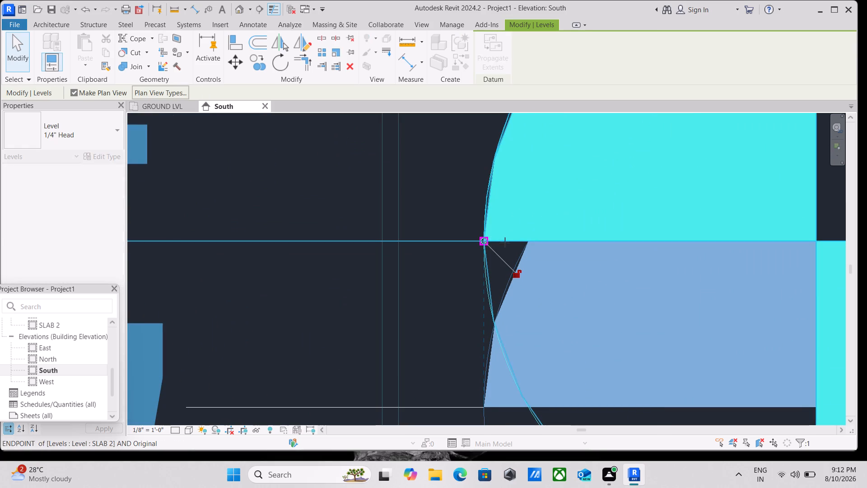
pyautogui.moveTo(505, 242); pyautogui.dragTo(866, 249)
pyautogui.scroll(-5, 866, 249)
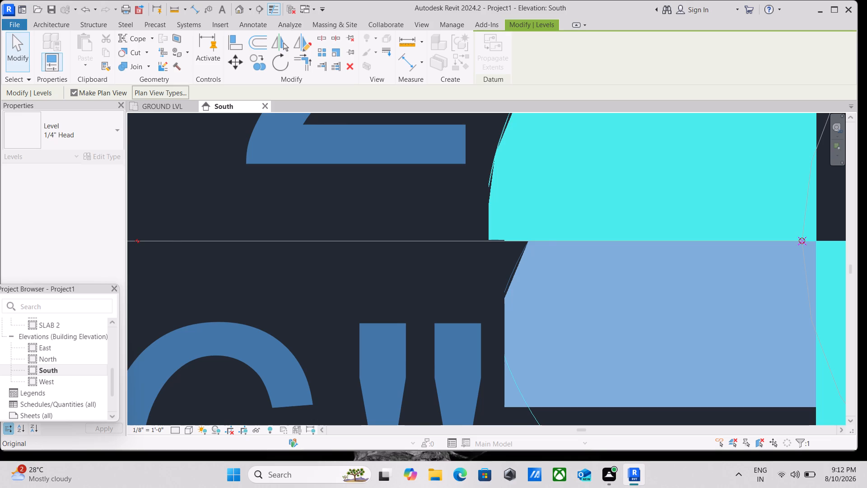
pyautogui.scroll(-5, 836, 253)
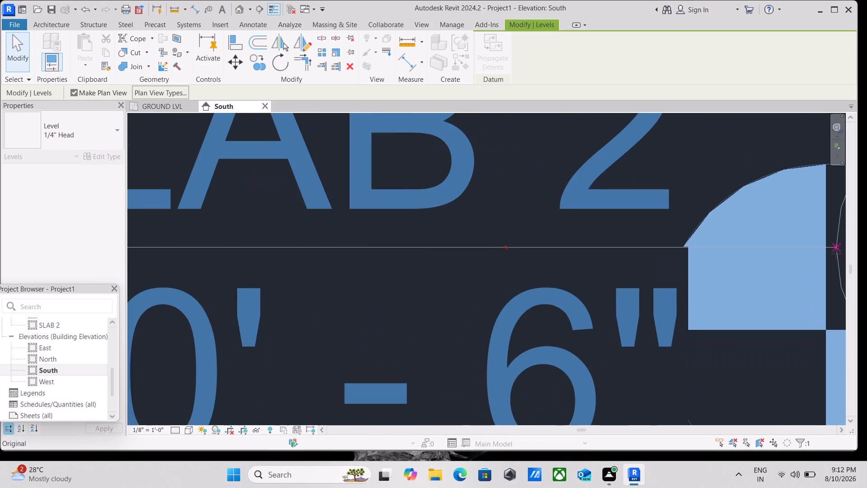
pyautogui.scroll(-11, 836, 253)
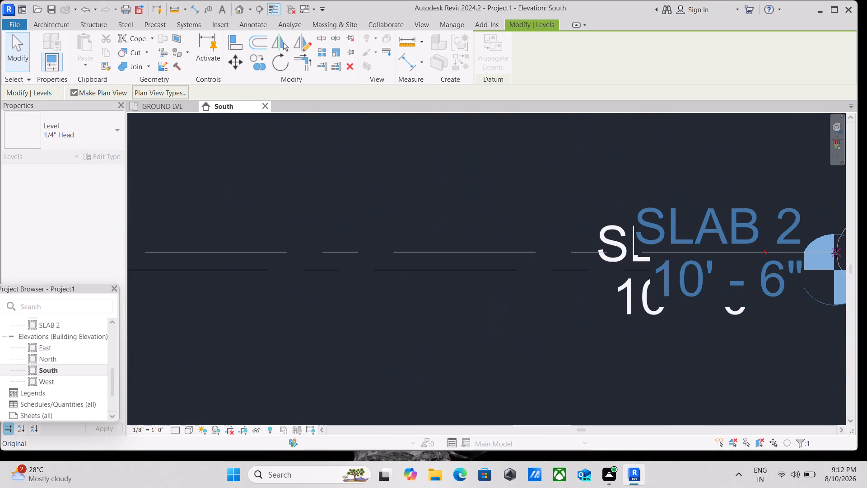
pyautogui.moveTo(837, 254); pyautogui.dragTo(509, 280, button='middle')
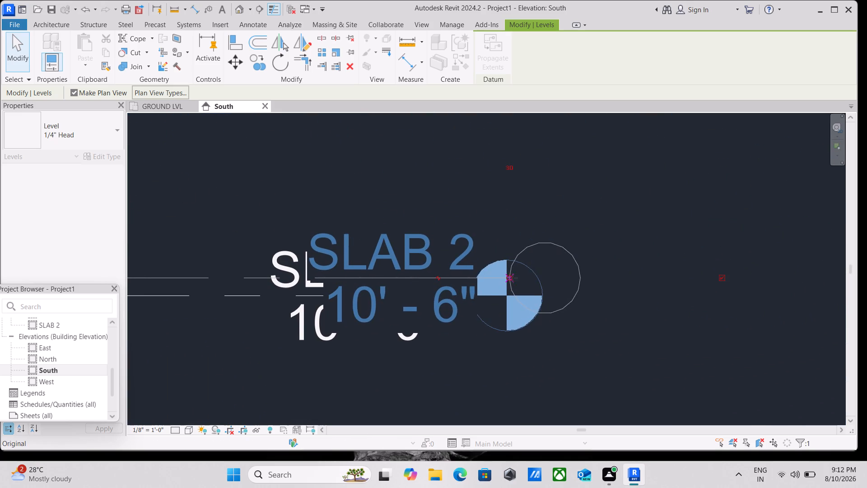
pyautogui.scroll(-2, 794, 271)
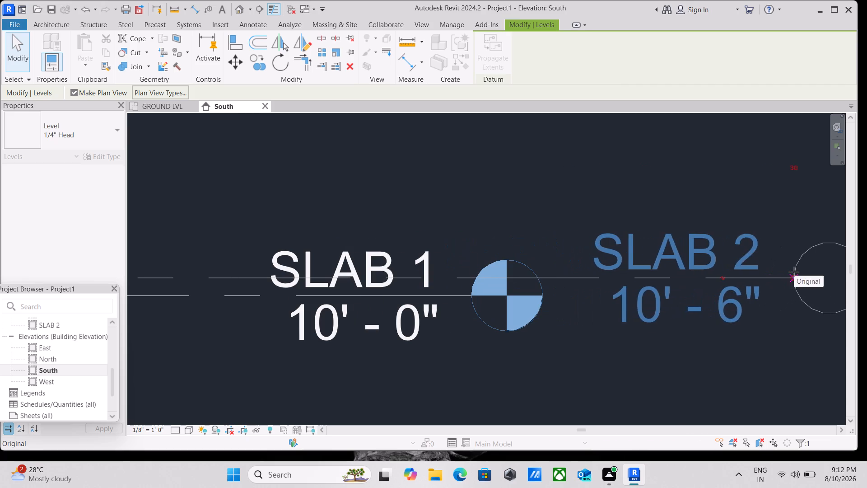
pyautogui.moveTo(794, 272); pyautogui.dragTo(629, 285, button='middle')
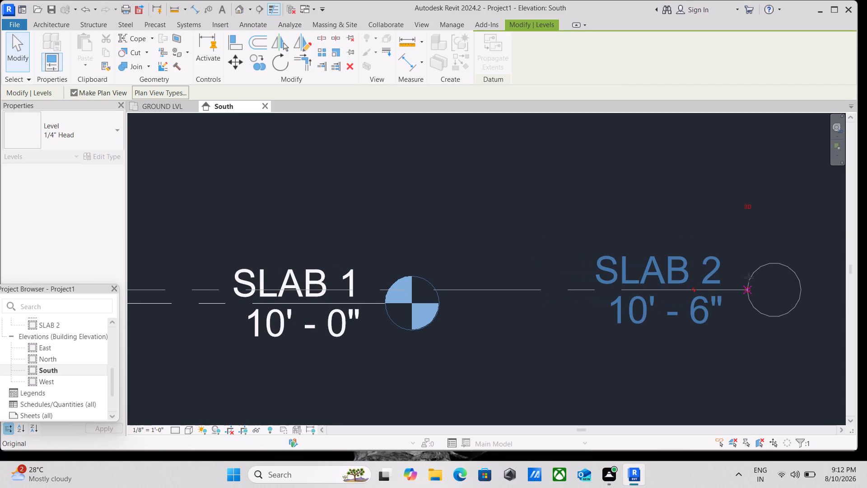
pyautogui.click(749, 277)
pyautogui.press('Escape')
# Rename the SLAB 2 level as FIRST FLOOR 1.
pyautogui.scroll(-3, 409, 303)
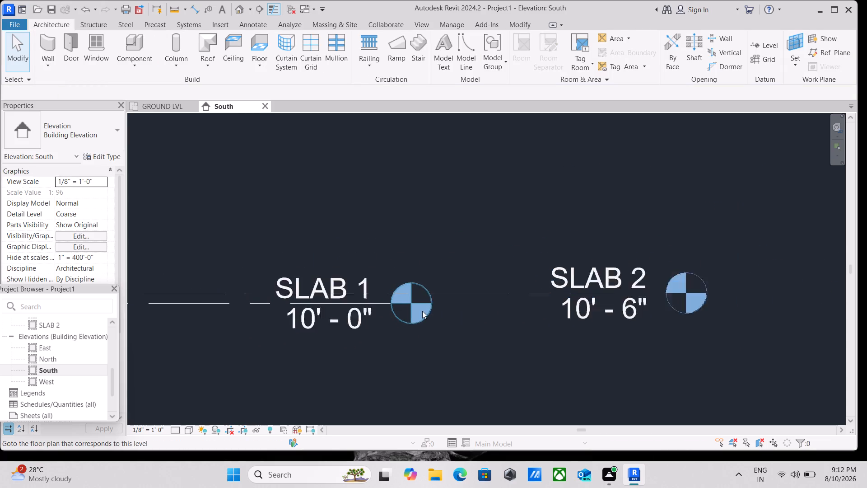
pyautogui.scroll(-6, 422, 311)
pyautogui.moveTo(443, 331); pyautogui.dragTo(484, 291, button='middle')
pyautogui.scroll(3, 426, 253)
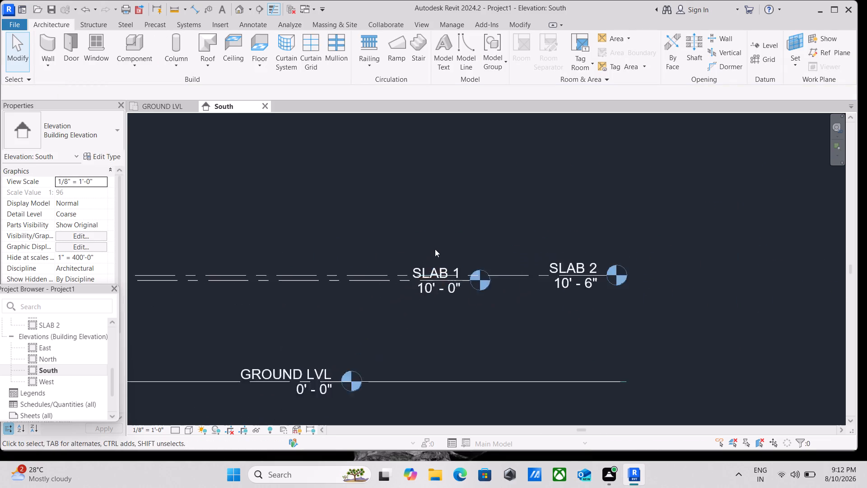
pyautogui.scroll(6, 443, 279)
pyautogui.click(447, 258)
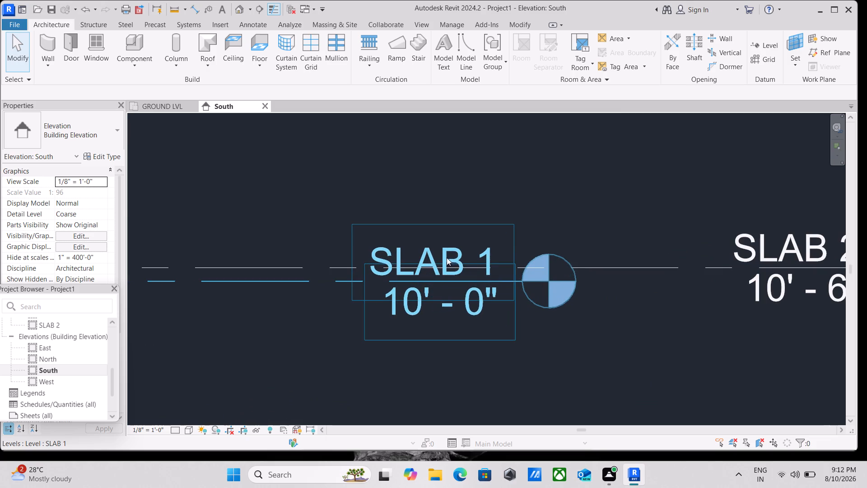
pyautogui.click(807, 247)
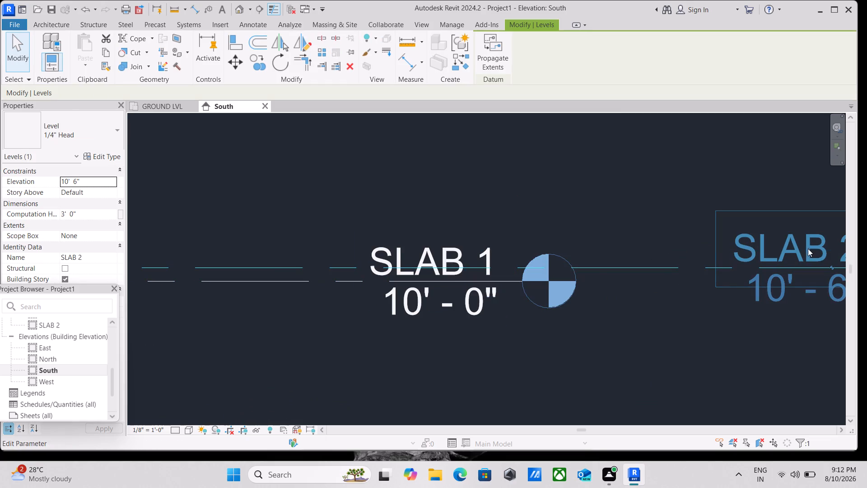
pyautogui.scroll(-1, 813, 252)
pyautogui.moveTo(814, 253); pyautogui.dragTo(686, 298, button='middle')
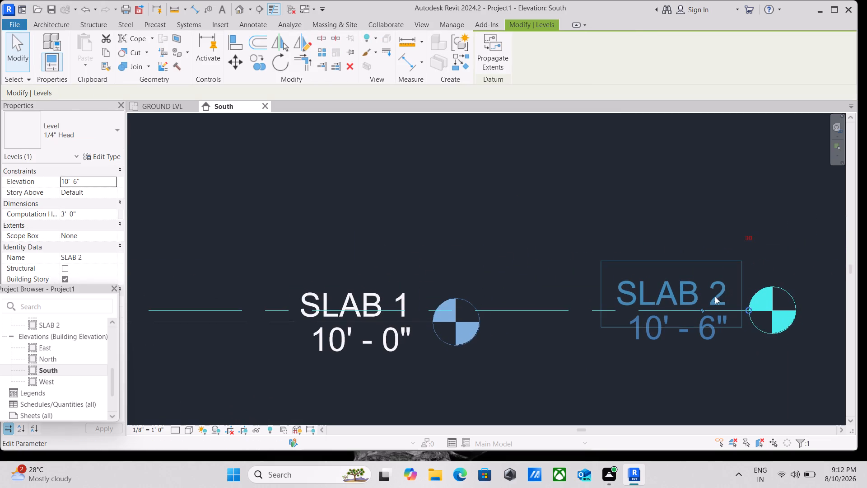
pyautogui.doubleClick(695, 287)
pyautogui.click(697, 287)
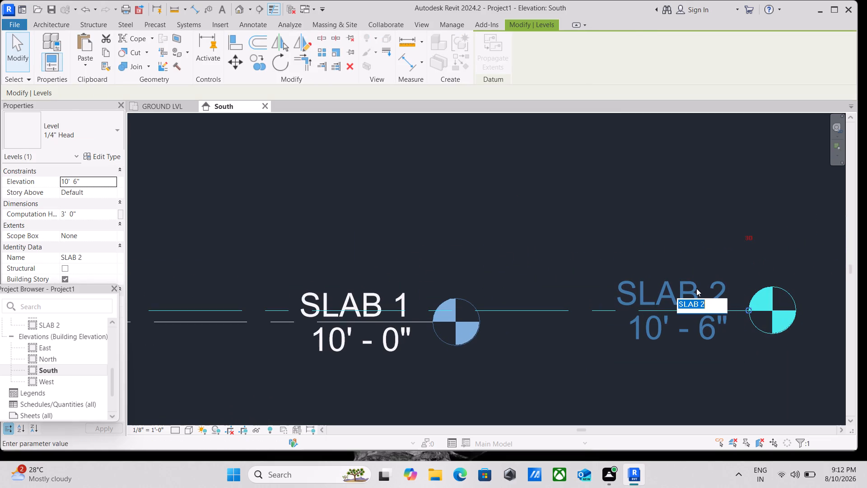
pyautogui.press('BackSpace')
pyautogui.press('f')
pyautogui.press('i')
pyautogui.press('BackSpace')
pyautogui.press('s')
pyautogui.press('BackSpace')
pyautogui.write('IRS')
pyautogui.write('T')
pyautogui.press('space')
pyautogui.write('FLOOR')
pyautogui.press('space')
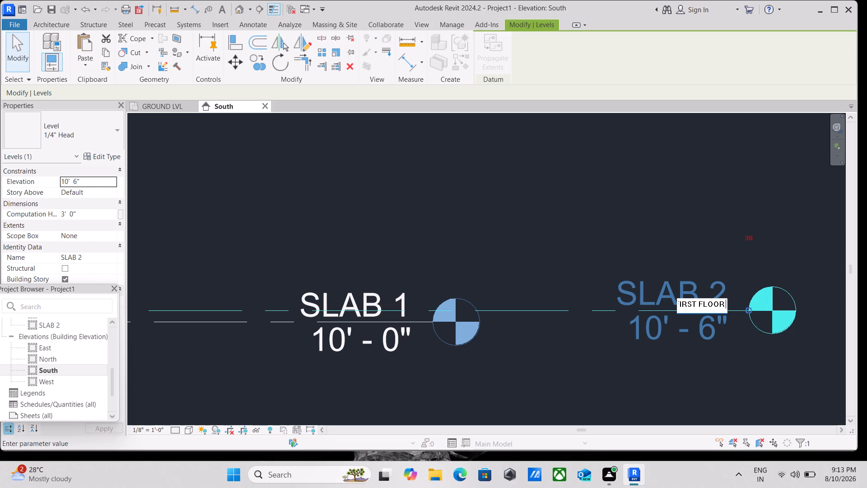
pyautogui.press('1')
pyautogui.press('Return')
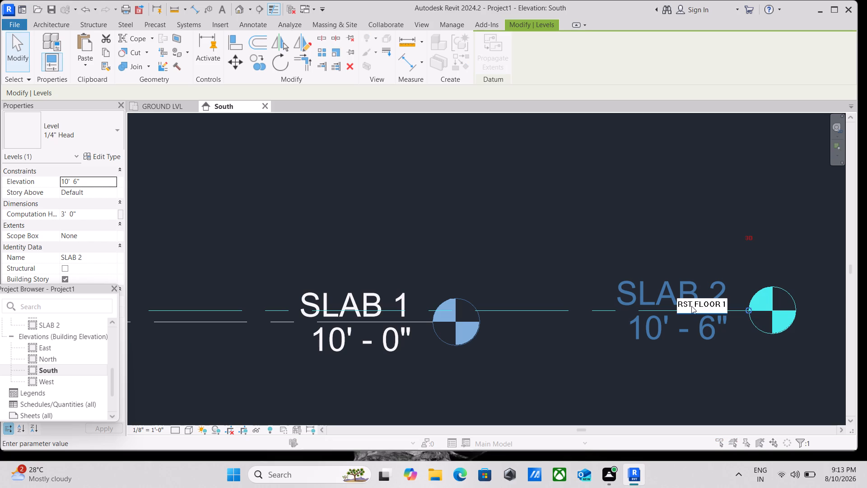
pyautogui.click(484, 238)
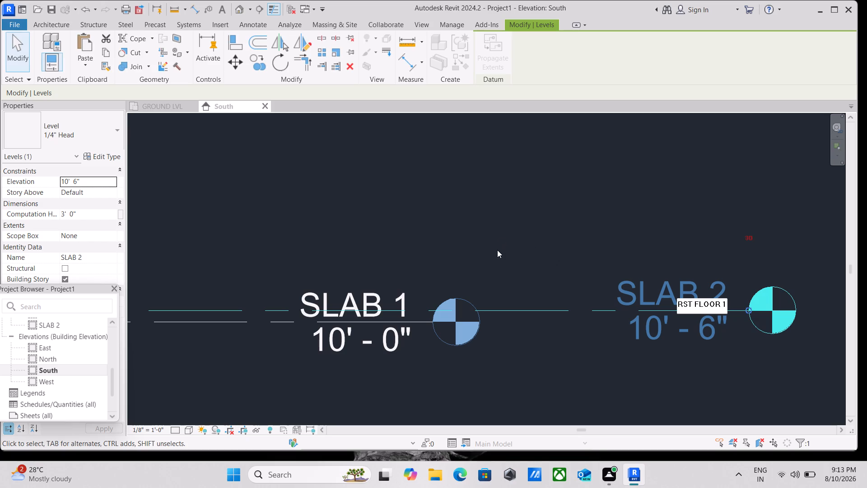
pyautogui.scroll(-12, 497, 250)
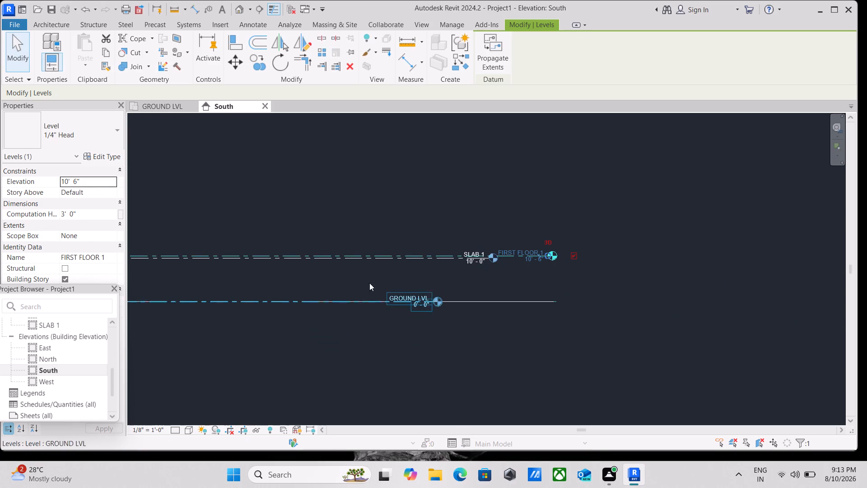
pyautogui.moveTo(369, 277); pyautogui.dragTo(434, 303, button='middle')
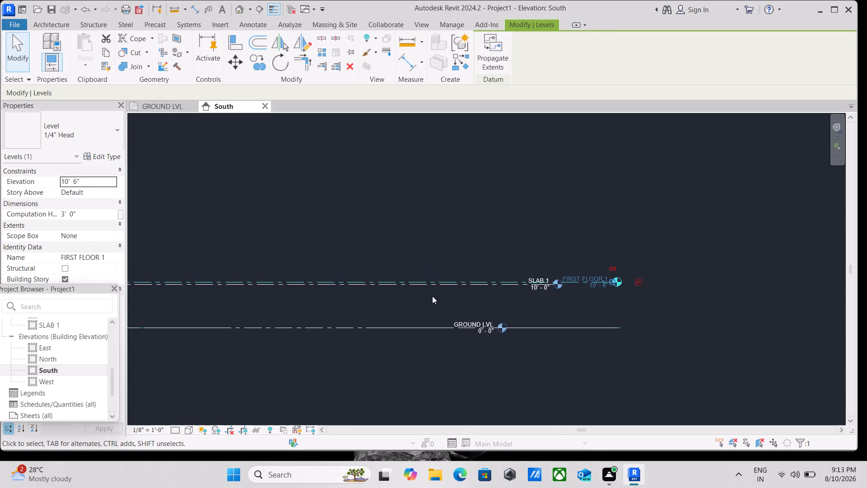
pyautogui.press('Escape')
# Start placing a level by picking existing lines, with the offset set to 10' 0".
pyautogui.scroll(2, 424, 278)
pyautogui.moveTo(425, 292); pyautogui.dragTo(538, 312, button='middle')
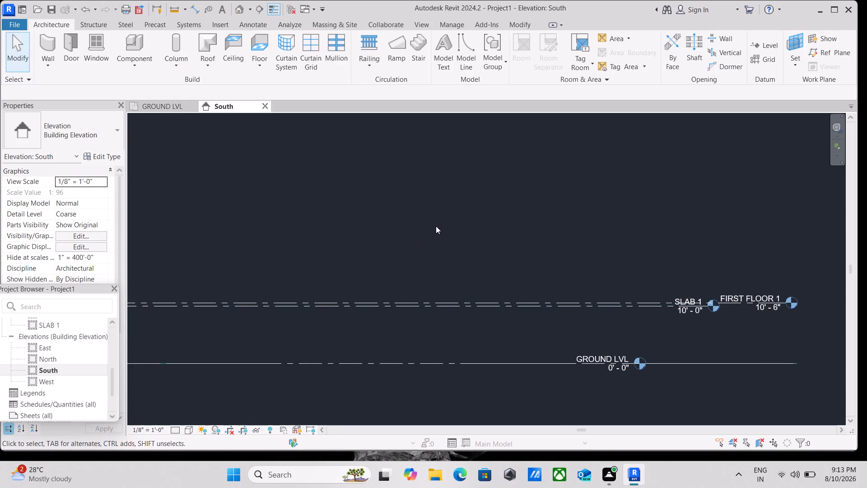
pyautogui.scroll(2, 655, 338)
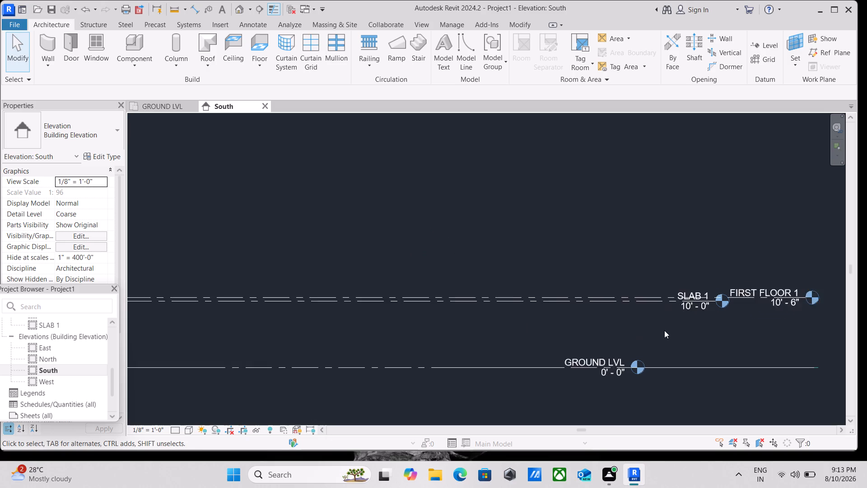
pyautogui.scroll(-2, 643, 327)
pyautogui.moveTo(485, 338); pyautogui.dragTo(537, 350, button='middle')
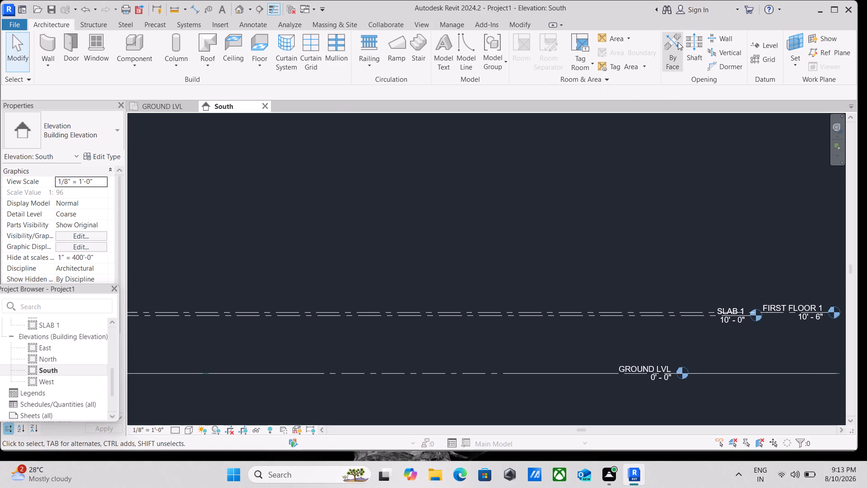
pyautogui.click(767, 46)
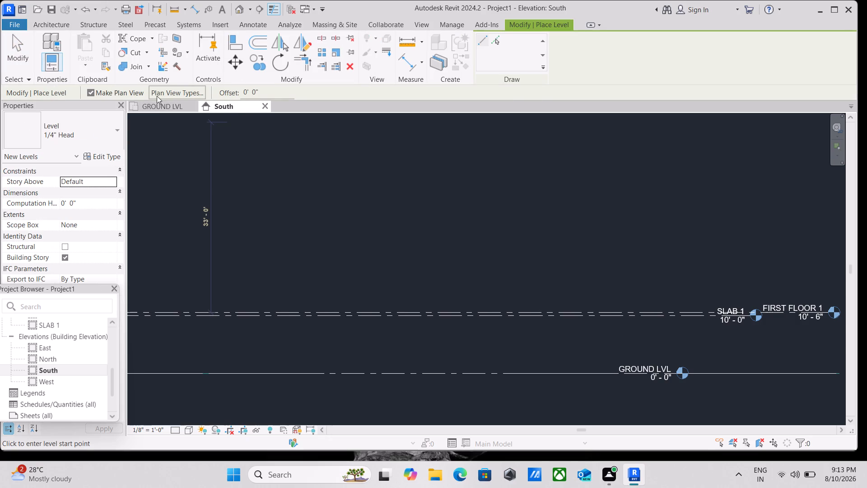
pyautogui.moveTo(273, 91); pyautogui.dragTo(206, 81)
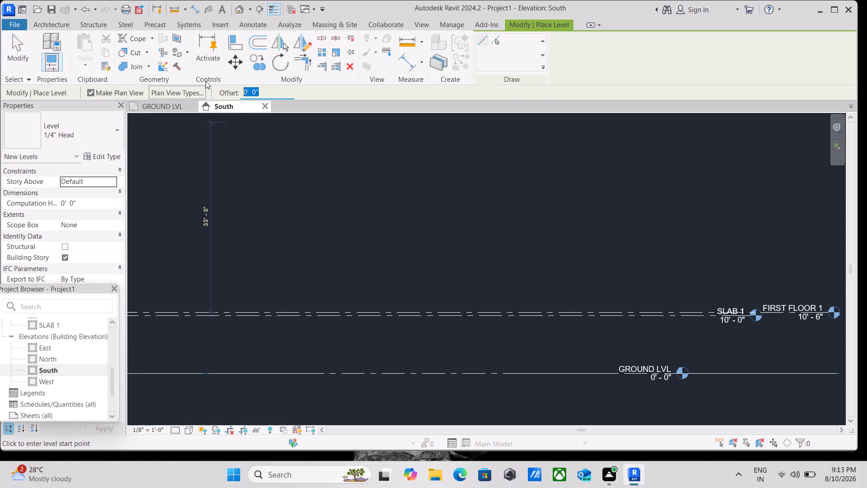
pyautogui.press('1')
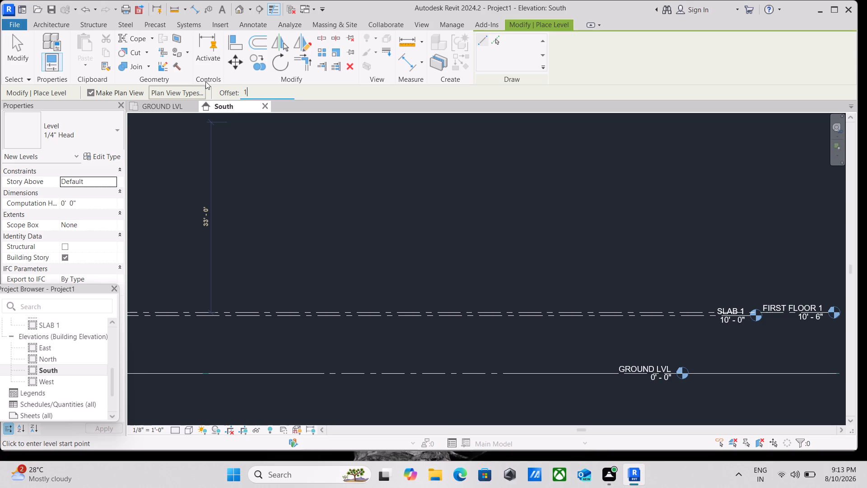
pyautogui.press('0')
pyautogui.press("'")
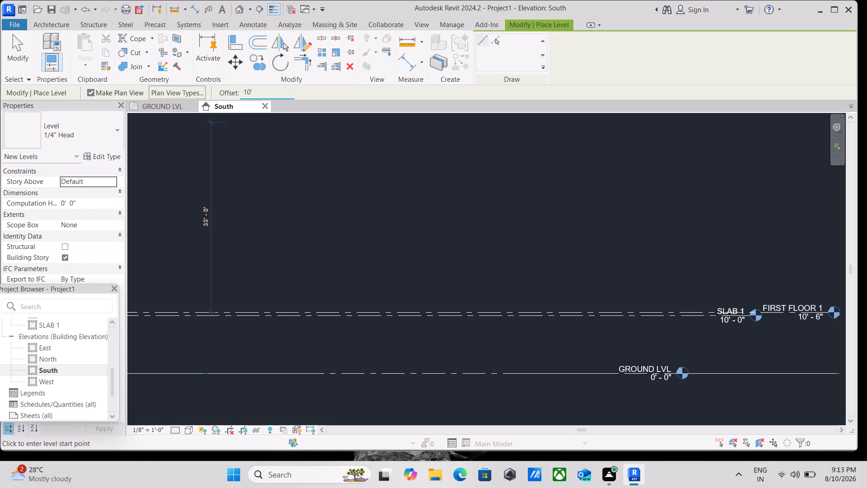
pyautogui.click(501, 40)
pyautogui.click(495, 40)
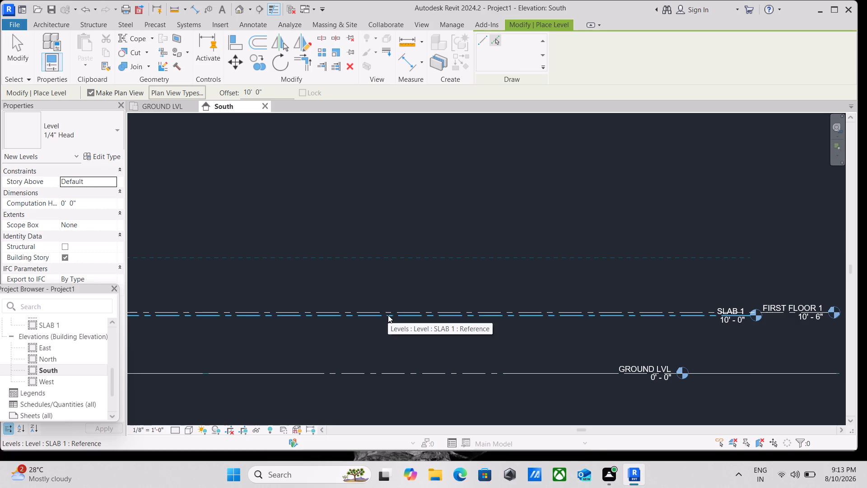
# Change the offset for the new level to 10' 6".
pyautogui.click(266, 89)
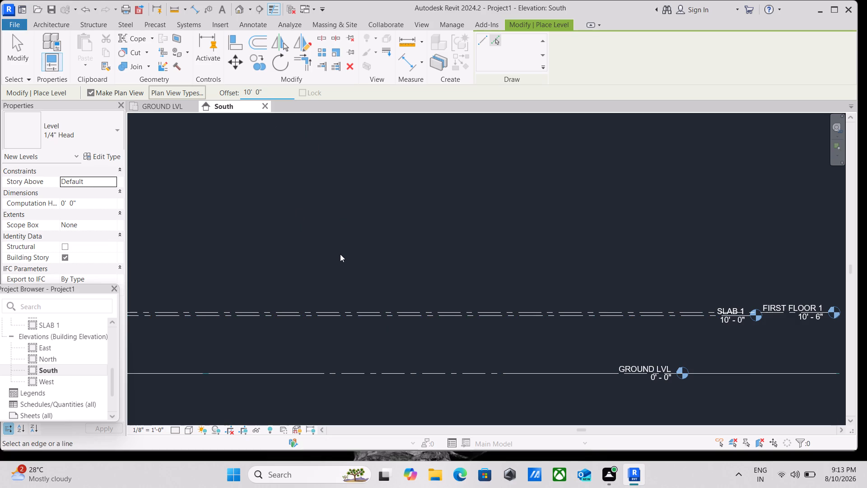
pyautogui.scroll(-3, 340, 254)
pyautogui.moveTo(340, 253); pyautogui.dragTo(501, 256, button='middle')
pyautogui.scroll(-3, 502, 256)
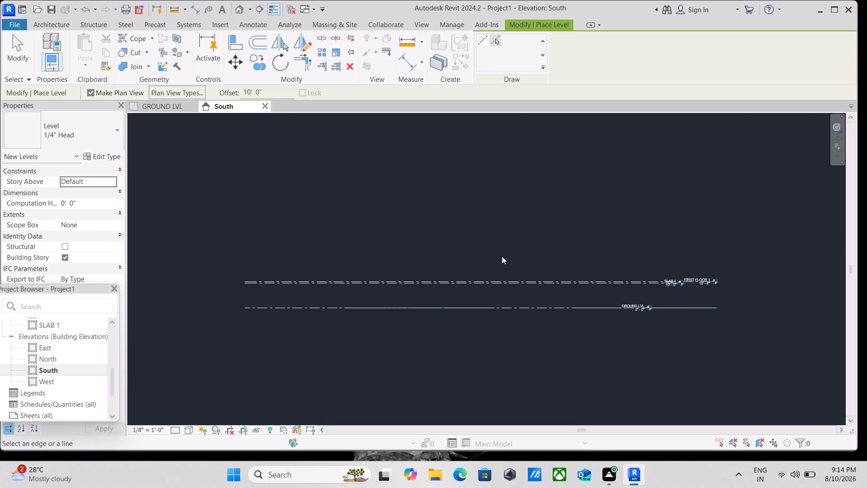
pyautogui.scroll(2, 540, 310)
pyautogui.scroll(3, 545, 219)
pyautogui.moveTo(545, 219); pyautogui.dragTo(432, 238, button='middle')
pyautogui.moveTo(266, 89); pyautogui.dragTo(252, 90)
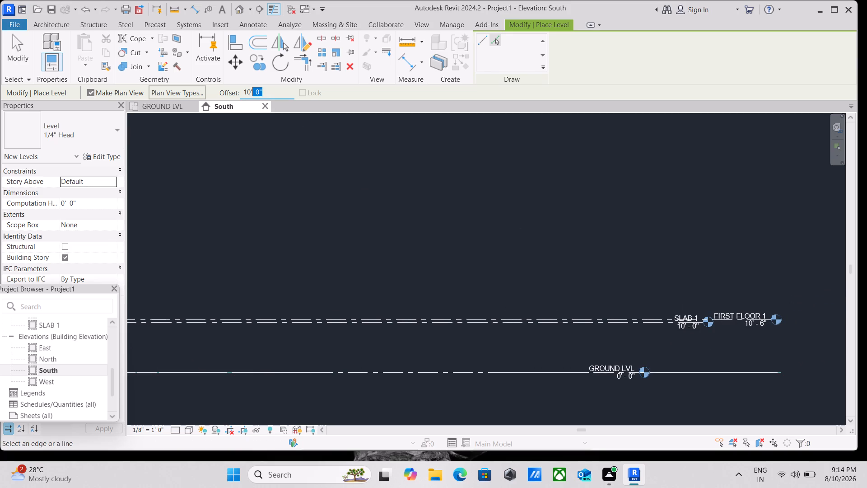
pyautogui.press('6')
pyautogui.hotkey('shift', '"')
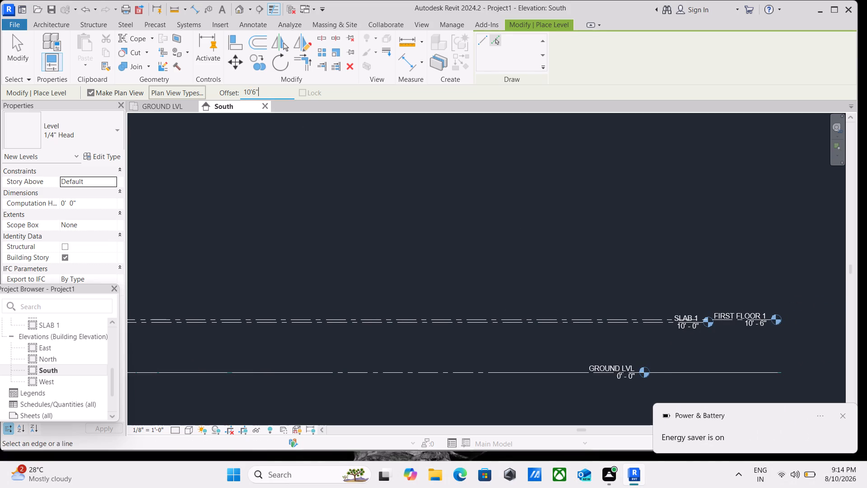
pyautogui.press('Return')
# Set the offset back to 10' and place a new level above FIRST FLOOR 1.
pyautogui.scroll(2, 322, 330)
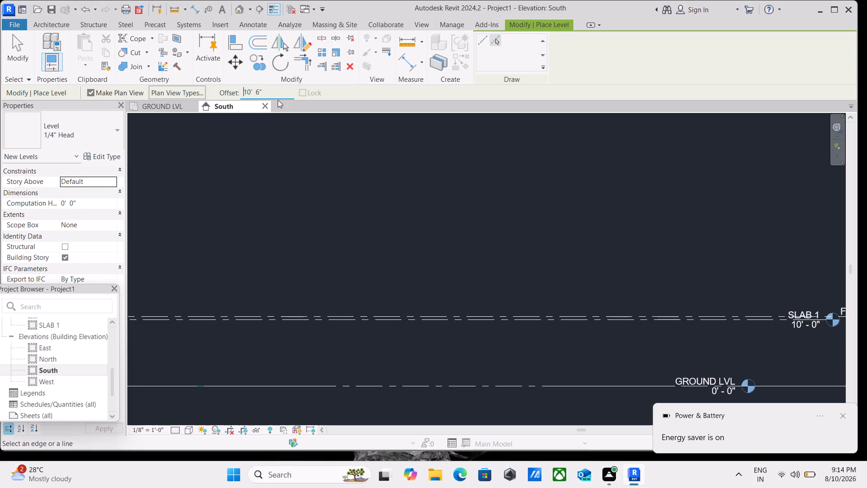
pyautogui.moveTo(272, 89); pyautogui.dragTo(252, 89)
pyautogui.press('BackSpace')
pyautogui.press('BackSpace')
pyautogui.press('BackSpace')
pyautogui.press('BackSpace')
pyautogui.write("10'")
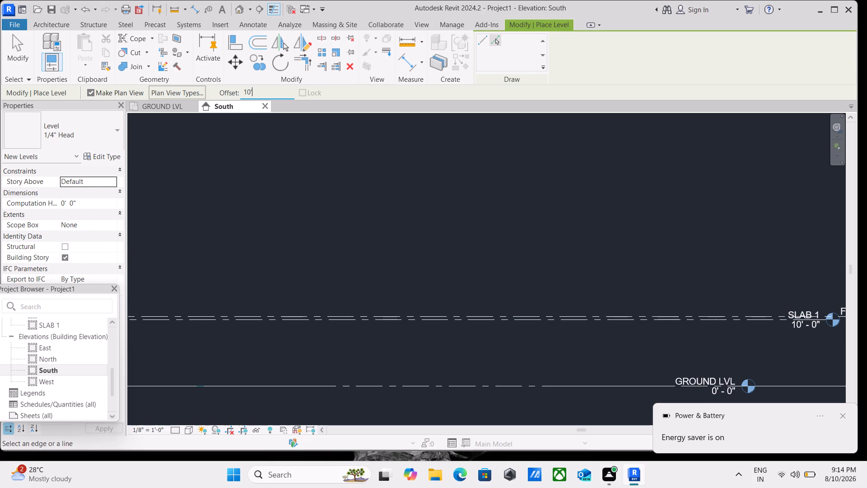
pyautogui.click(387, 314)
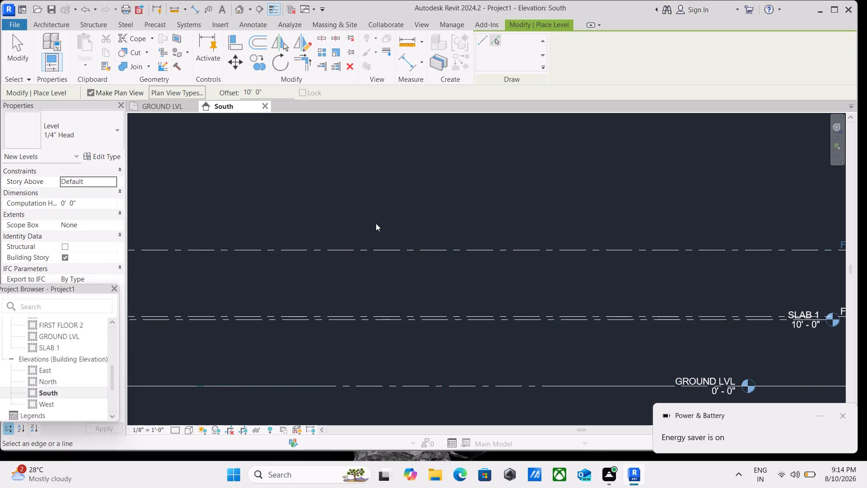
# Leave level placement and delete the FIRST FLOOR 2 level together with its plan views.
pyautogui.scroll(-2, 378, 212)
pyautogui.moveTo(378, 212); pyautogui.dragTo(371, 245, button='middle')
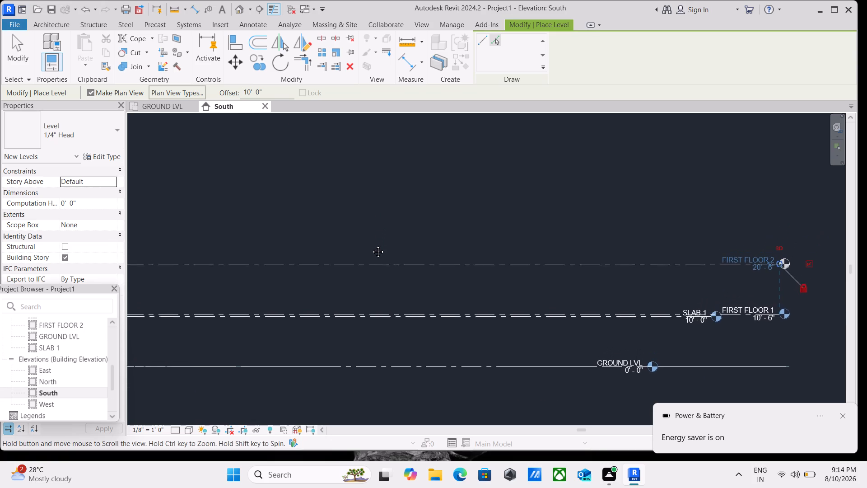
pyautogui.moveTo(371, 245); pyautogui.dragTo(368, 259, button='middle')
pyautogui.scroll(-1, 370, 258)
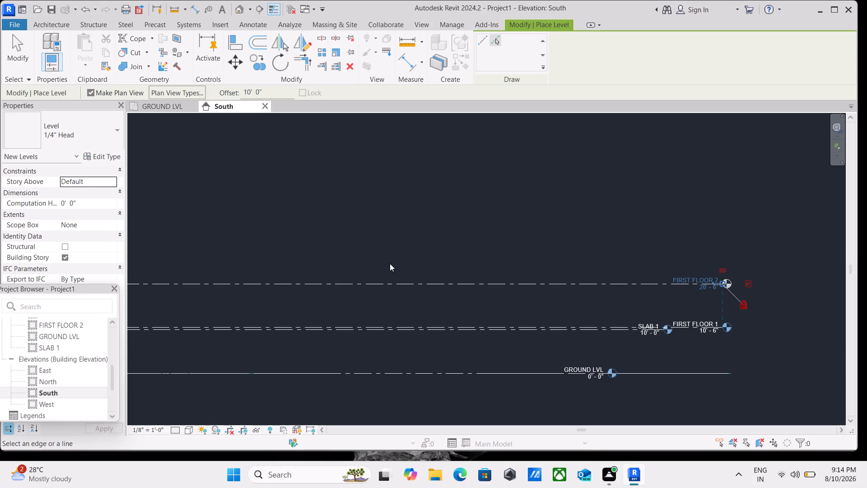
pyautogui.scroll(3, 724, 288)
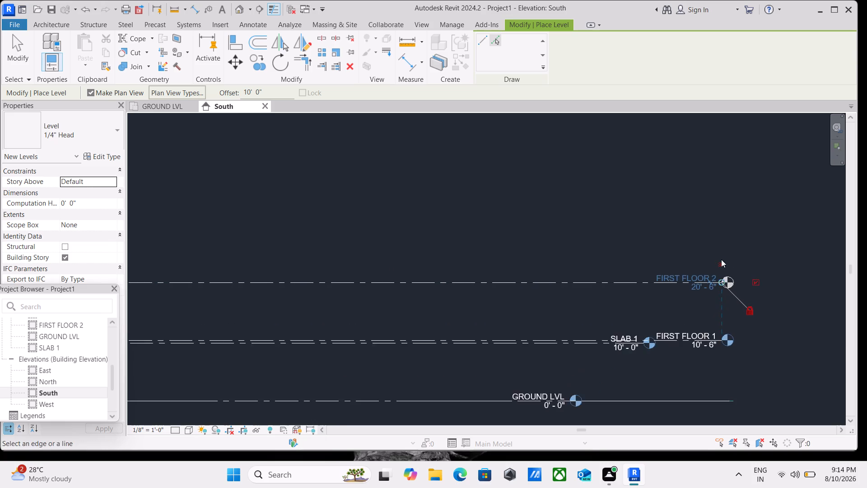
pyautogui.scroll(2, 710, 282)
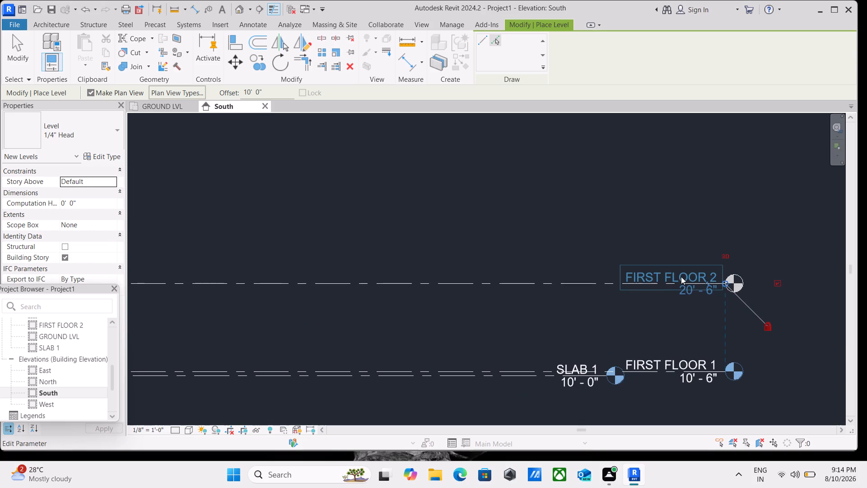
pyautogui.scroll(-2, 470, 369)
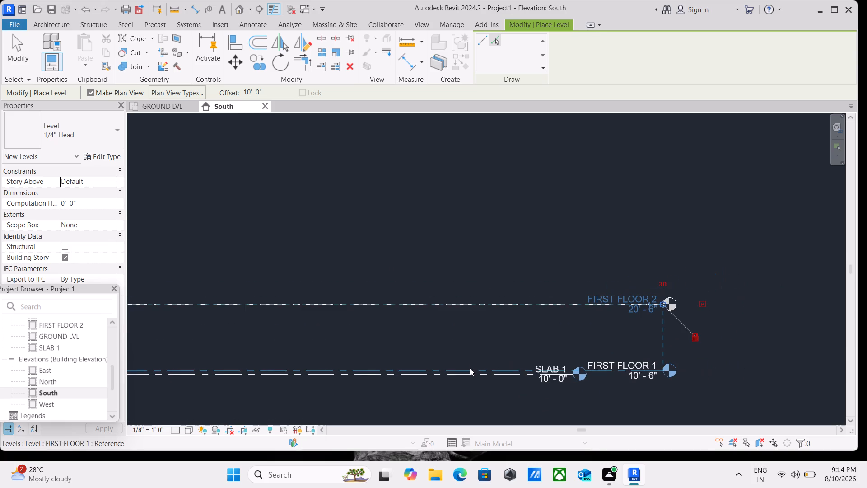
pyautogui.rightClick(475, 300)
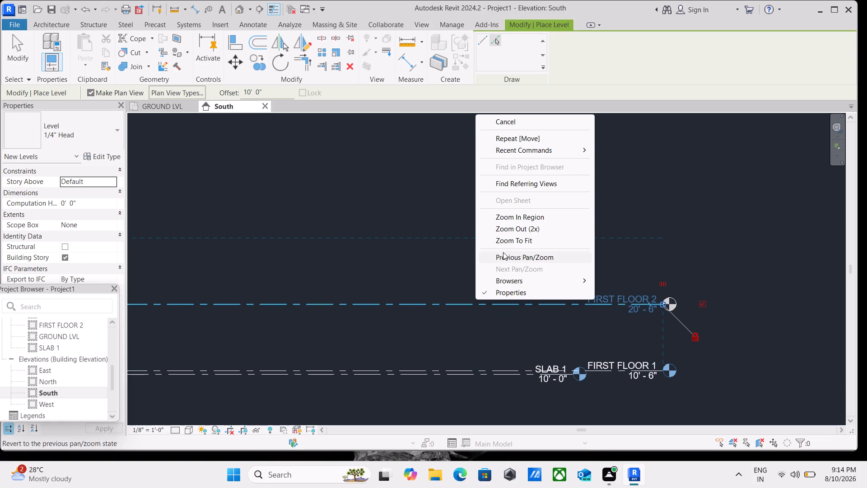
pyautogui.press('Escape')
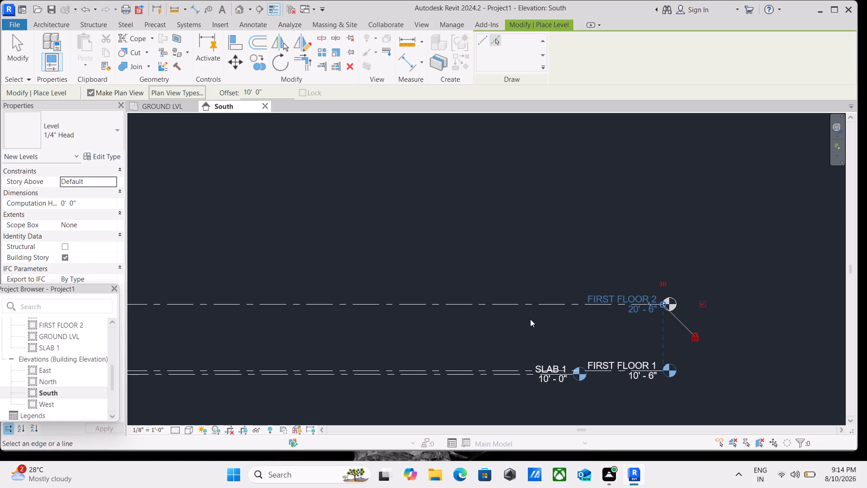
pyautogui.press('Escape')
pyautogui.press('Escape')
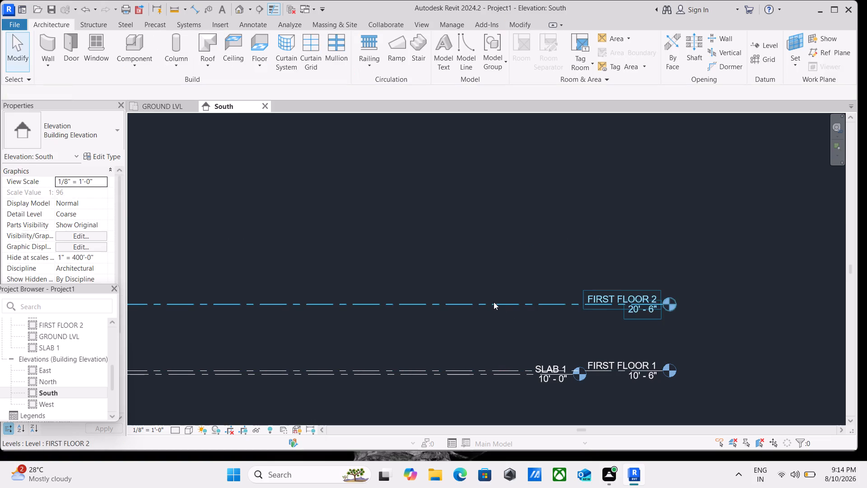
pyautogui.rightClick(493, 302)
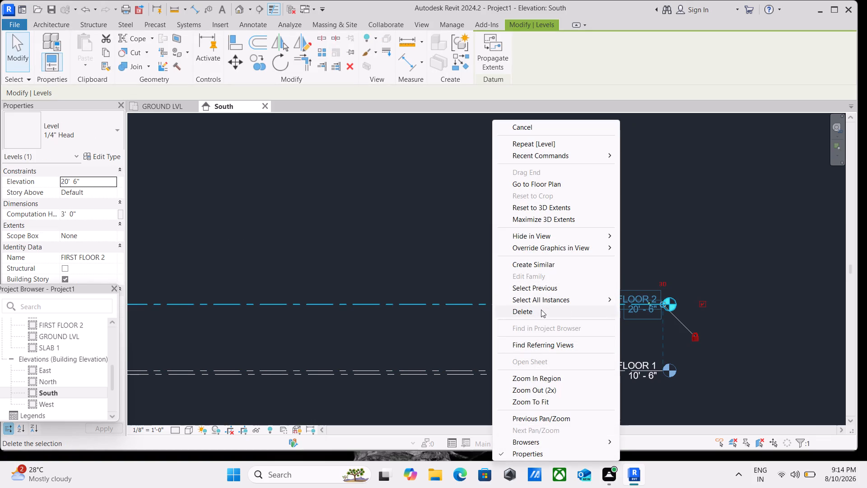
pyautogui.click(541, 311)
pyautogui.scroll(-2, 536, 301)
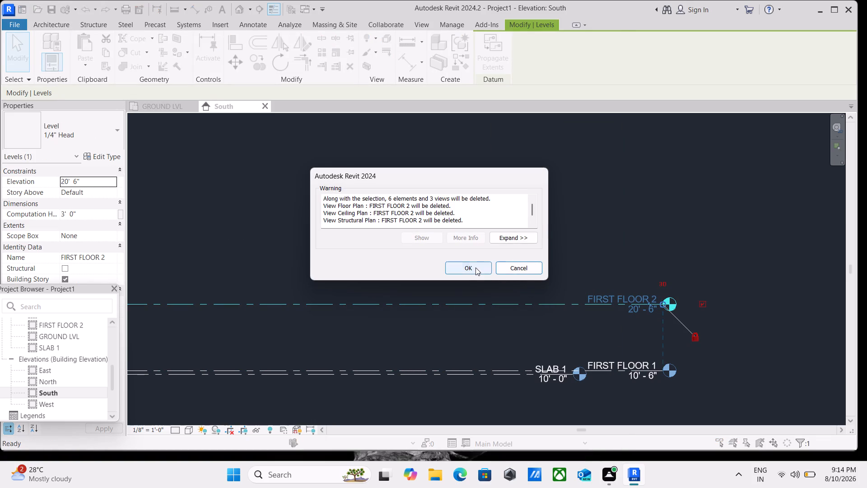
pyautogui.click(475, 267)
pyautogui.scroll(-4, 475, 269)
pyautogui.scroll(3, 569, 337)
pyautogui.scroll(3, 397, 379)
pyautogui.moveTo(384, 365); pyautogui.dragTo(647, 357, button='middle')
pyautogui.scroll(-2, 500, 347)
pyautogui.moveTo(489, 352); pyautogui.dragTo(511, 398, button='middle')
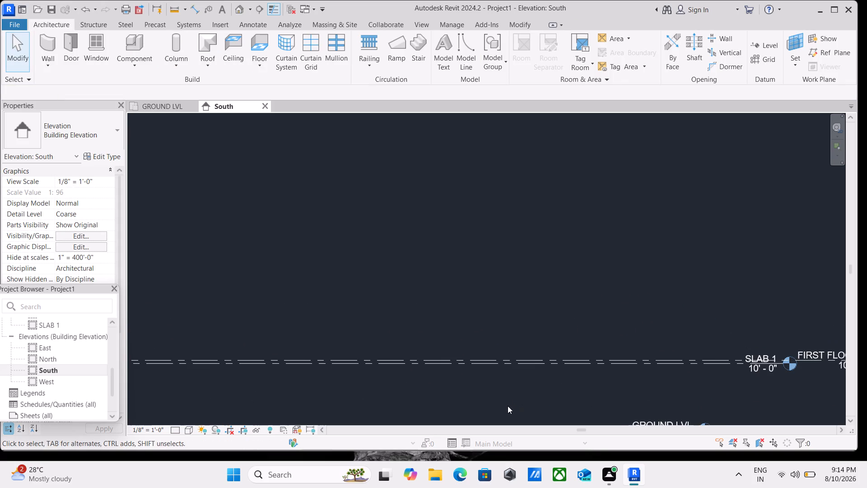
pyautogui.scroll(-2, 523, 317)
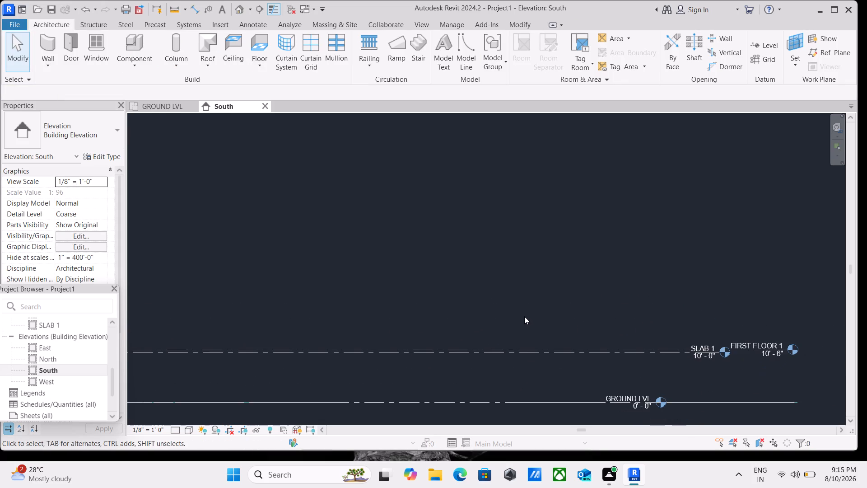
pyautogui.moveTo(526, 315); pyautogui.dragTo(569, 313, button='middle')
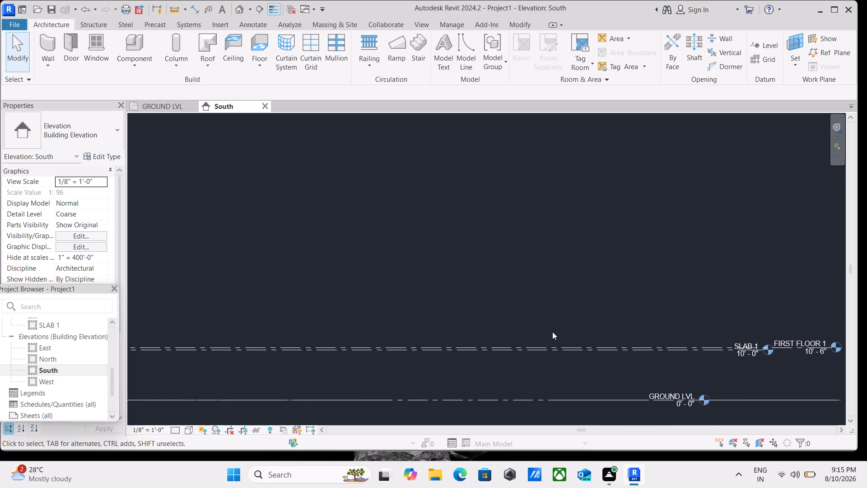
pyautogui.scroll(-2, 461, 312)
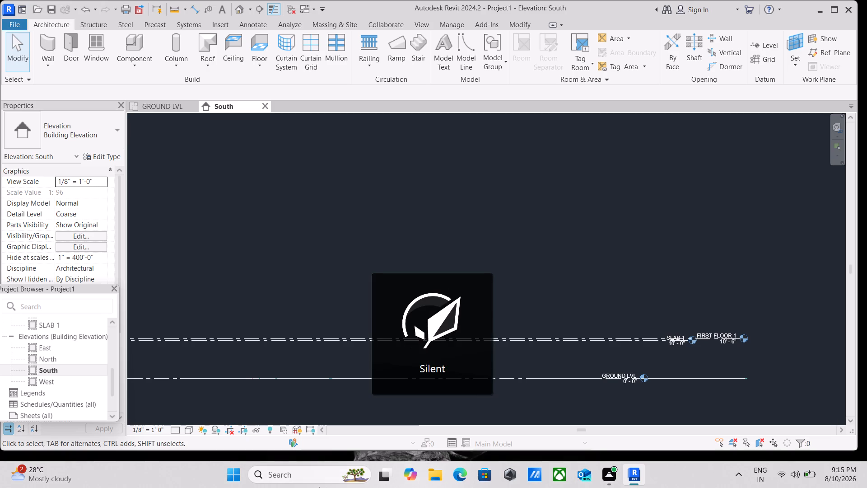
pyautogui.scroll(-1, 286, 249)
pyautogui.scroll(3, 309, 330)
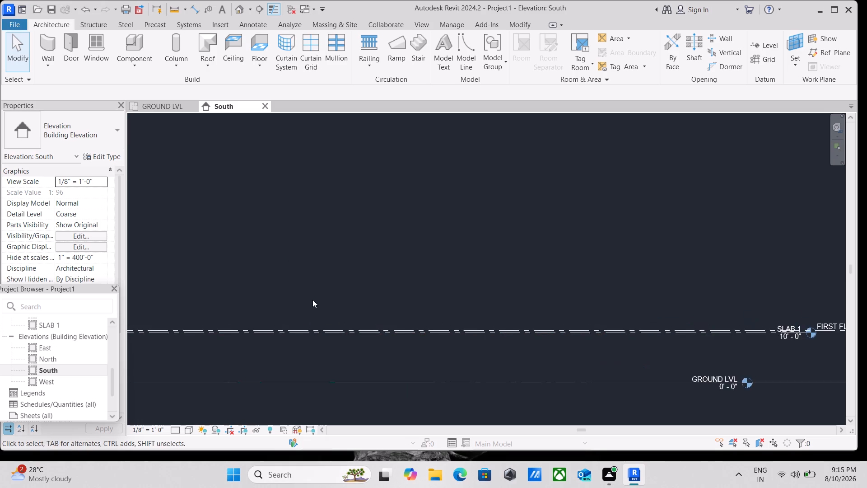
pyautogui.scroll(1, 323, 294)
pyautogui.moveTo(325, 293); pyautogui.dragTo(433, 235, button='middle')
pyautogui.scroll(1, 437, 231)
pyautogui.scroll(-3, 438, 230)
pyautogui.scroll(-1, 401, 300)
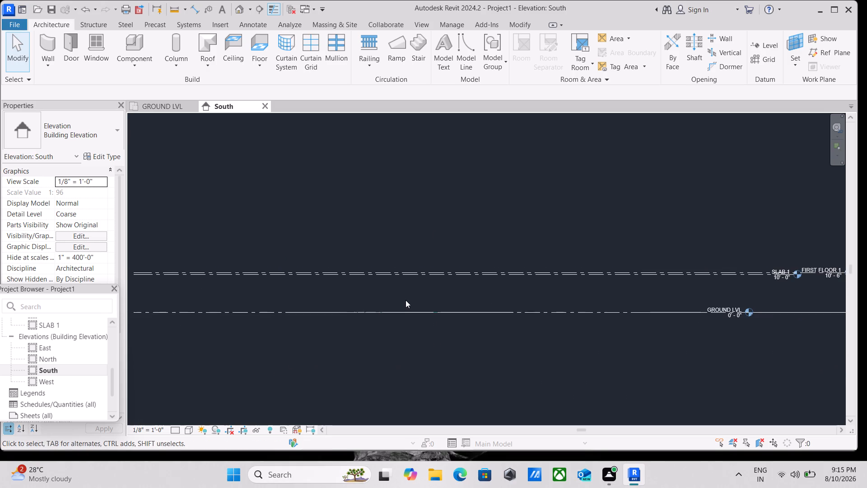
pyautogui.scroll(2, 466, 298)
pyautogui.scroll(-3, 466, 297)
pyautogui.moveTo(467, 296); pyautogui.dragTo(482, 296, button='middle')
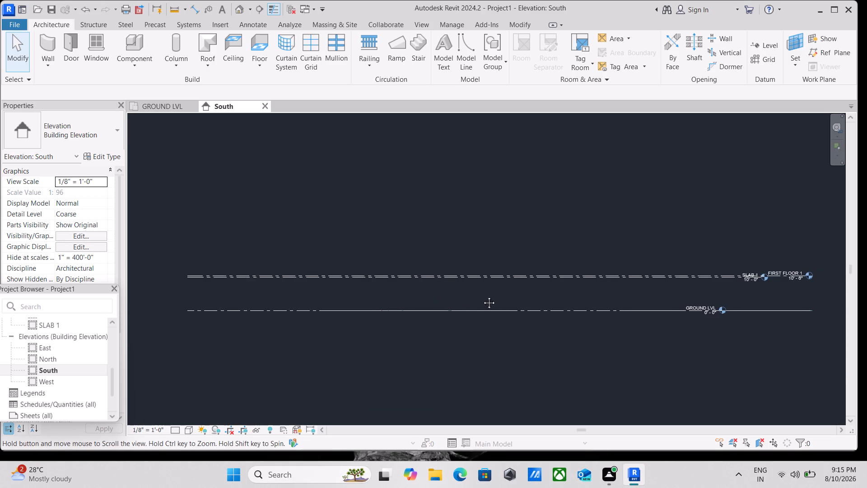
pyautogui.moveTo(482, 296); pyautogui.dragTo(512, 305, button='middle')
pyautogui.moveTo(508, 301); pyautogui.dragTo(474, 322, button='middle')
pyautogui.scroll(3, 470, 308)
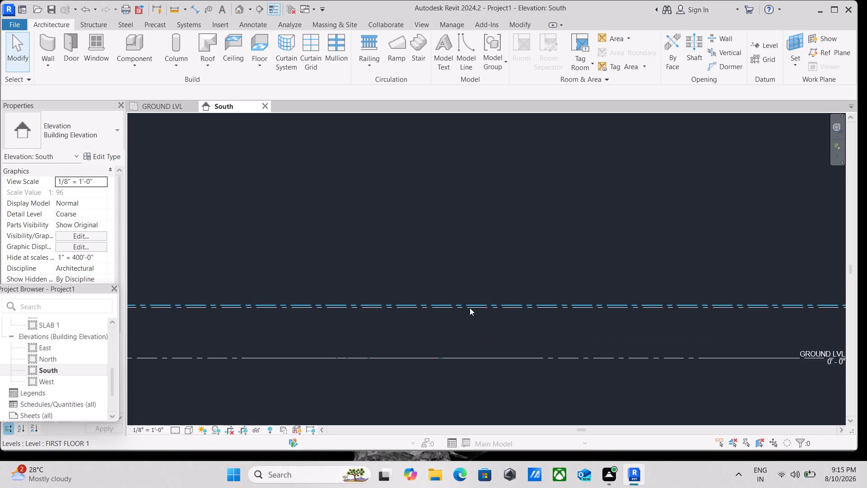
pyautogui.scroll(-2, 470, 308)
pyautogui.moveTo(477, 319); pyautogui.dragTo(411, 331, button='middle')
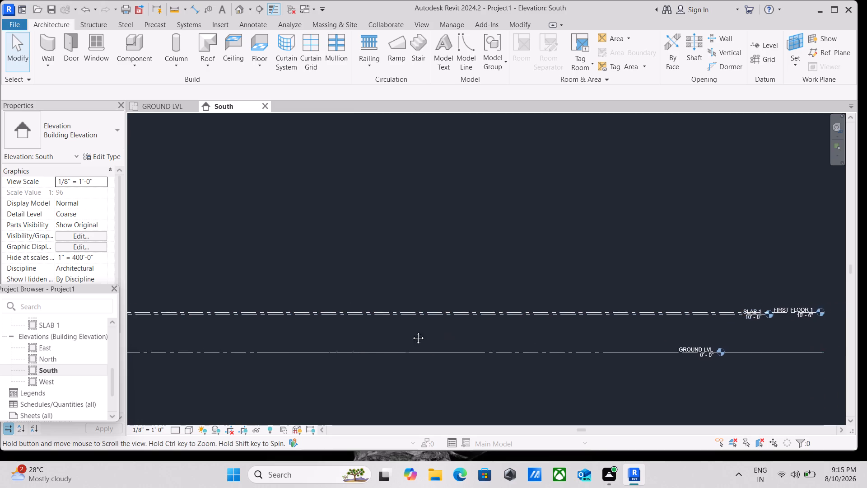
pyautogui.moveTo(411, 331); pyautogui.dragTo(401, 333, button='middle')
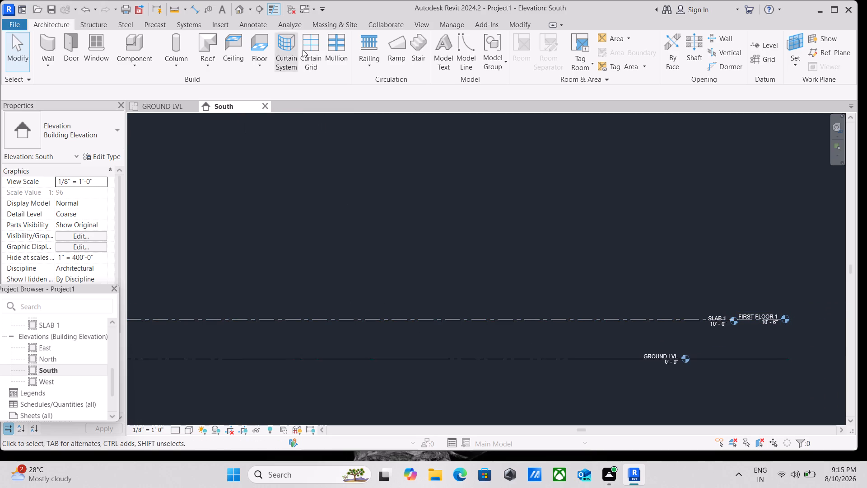
# Start placing levels by picking existing lines, with the offset set to 10' 6".
pyautogui.click(763, 44)
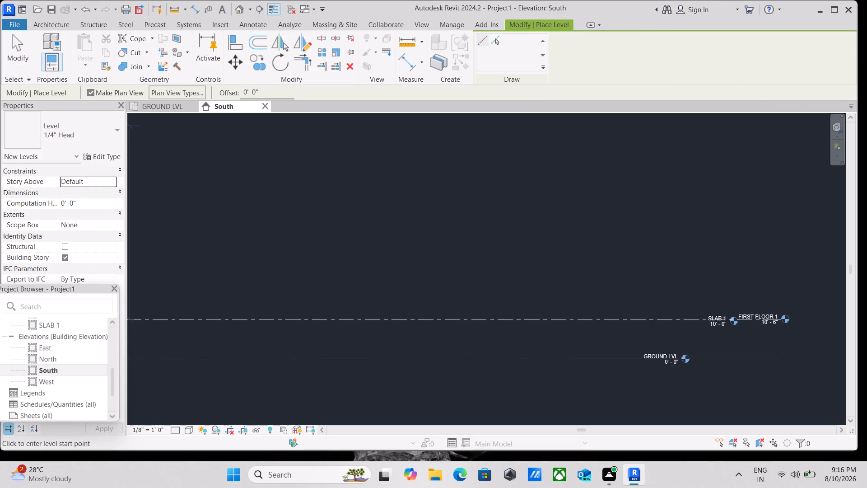
pyautogui.moveTo(266, 93); pyautogui.dragTo(226, 94)
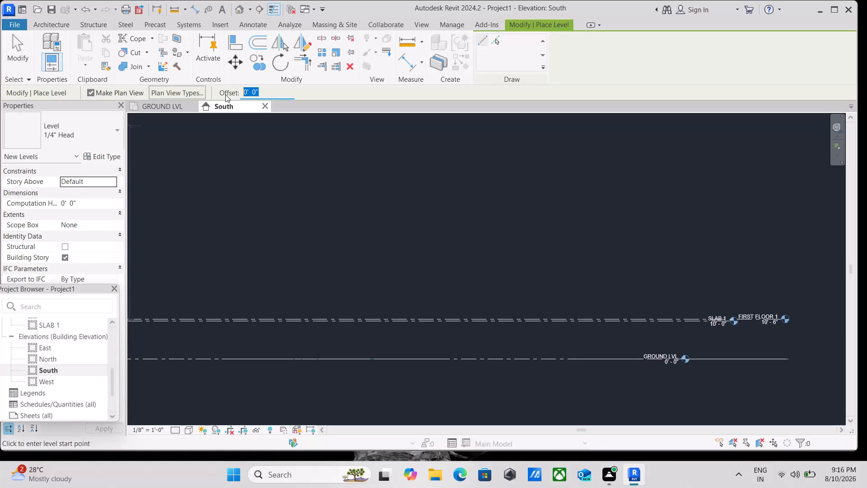
pyautogui.press('6')
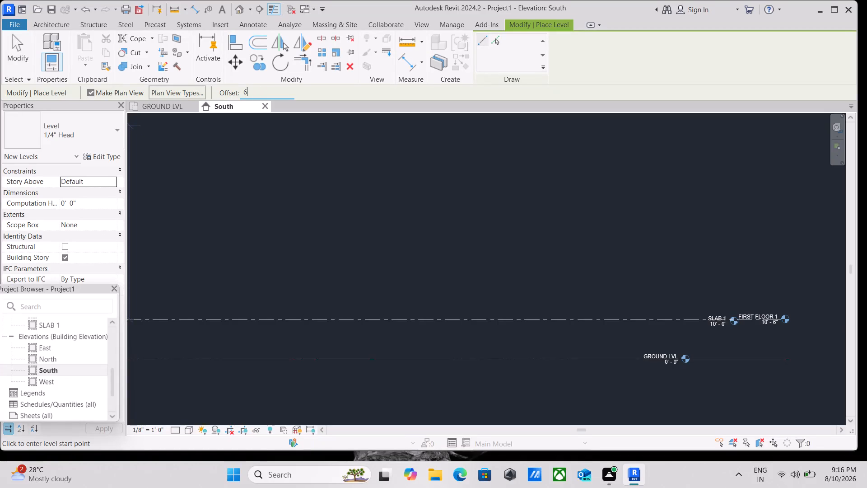
pyautogui.press('BackSpace')
pyautogui.write('10')
pyautogui.press("'")
pyautogui.press('6')
pyautogui.hotkey('shift', '"')
pyautogui.press('Return')
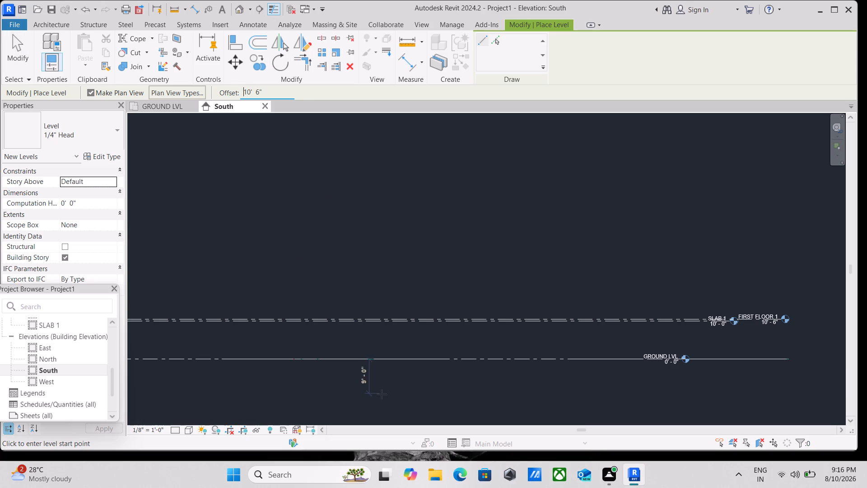
pyautogui.click(499, 42)
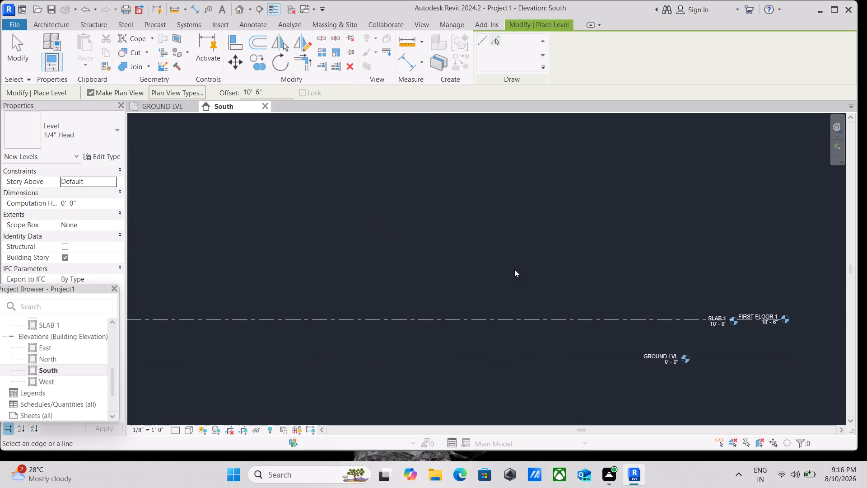
# Place a new level 10' 6" above SLAB 1 in the South elevation.
pyautogui.scroll(6, 298, 306)
pyautogui.scroll(-5, 299, 338)
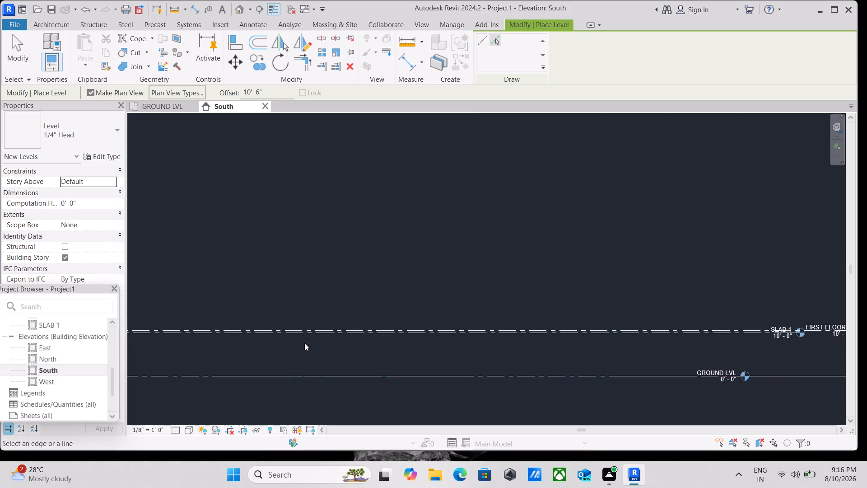
pyautogui.moveTo(304, 343); pyautogui.dragTo(355, 361, button='middle')
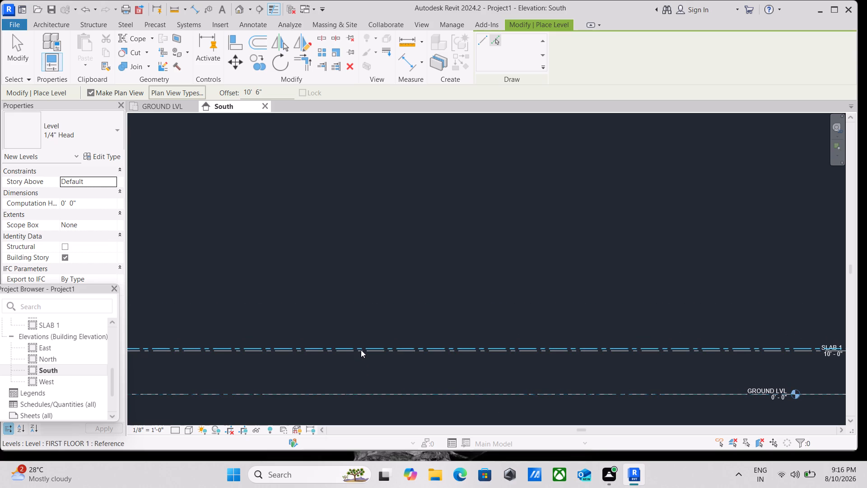
pyautogui.moveTo(360, 359); pyautogui.dragTo(513, 370, button='middle')
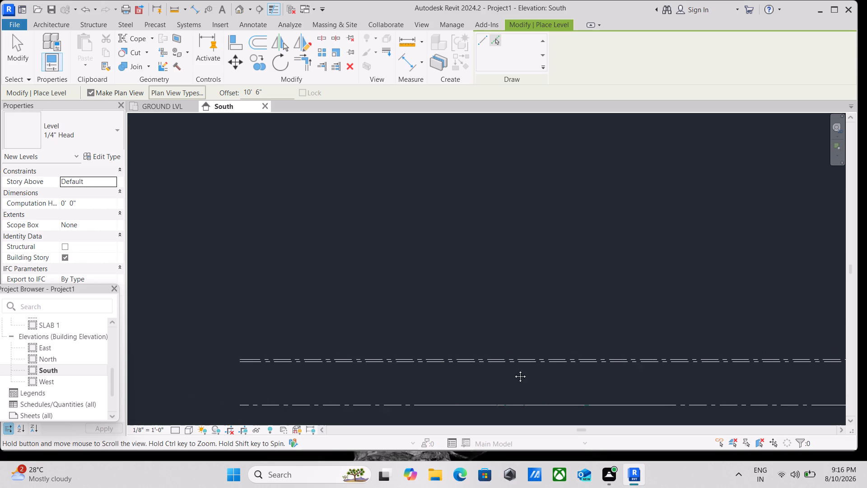
pyautogui.moveTo(513, 370); pyautogui.dragTo(514, 370, button='middle')
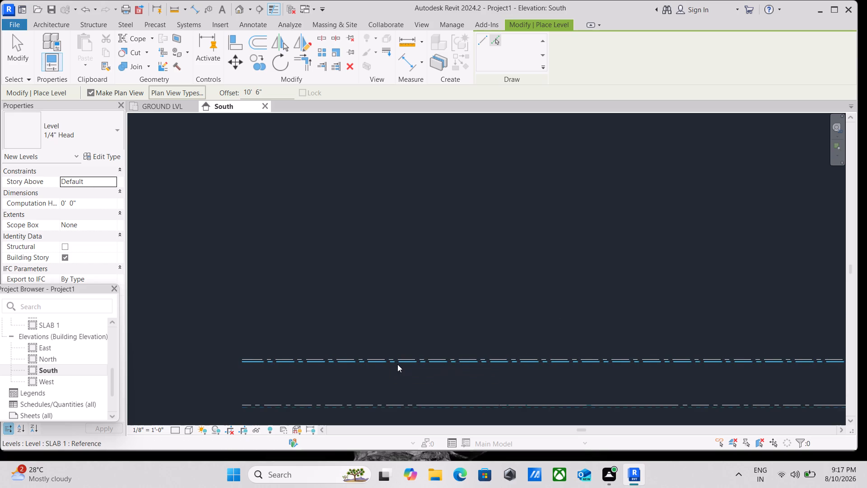
pyautogui.scroll(2, 401, 365)
pyautogui.scroll(3, 480, 371)
pyautogui.scroll(-2, 507, 354)
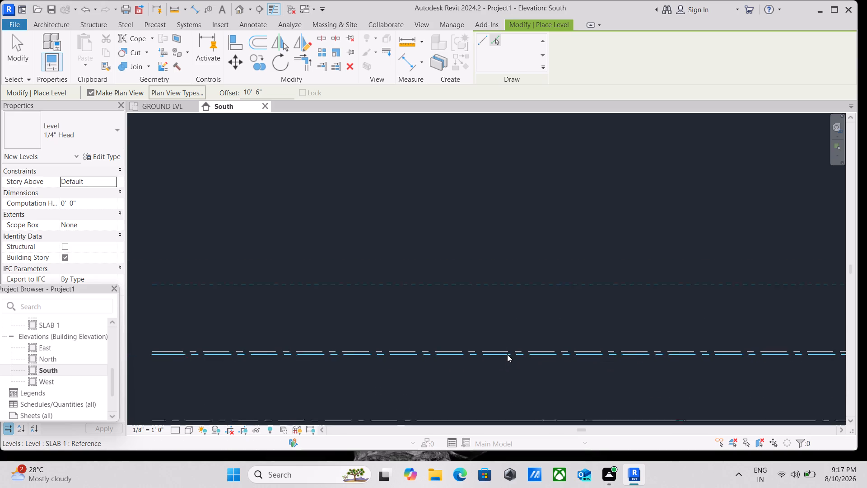
pyautogui.scroll(-1, 507, 354)
pyautogui.click(507, 354)
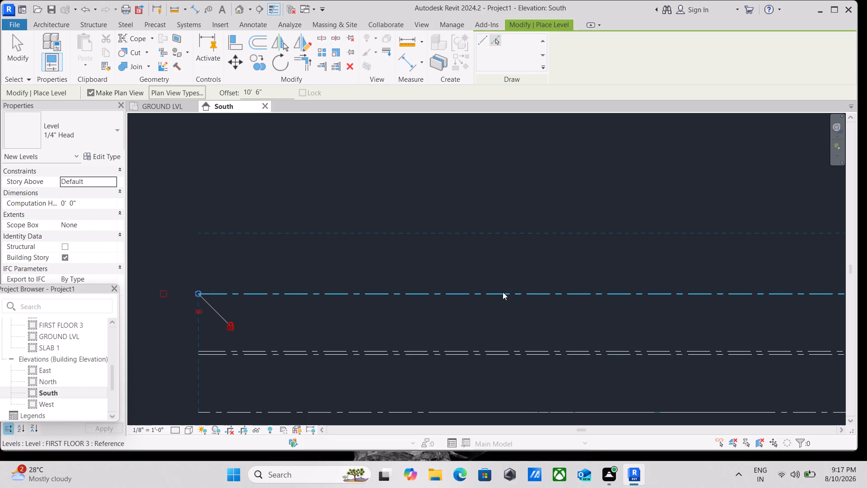
# Stack two more levels above the new one at 10' 6" spacing, at elevations 31' 0" and 41' 6".
pyautogui.click(503, 292)
pyautogui.moveTo(499, 272); pyautogui.dragTo(407, 339, button='middle')
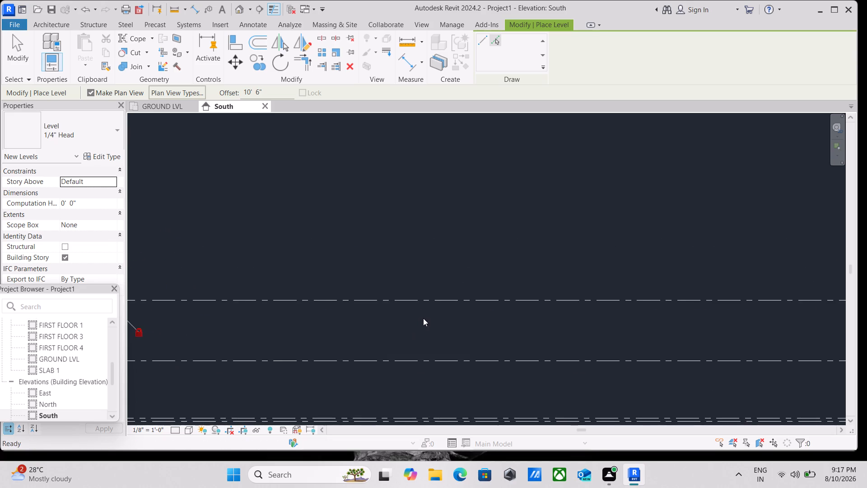
pyautogui.scroll(-2, 424, 318)
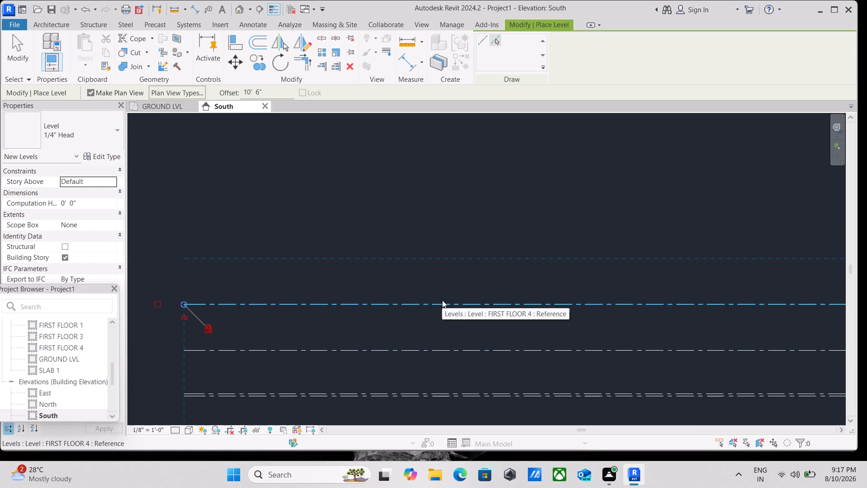
pyautogui.click(442, 300)
pyautogui.scroll(-2, 452, 286)
pyautogui.moveTo(452, 286); pyautogui.dragTo(411, 249, button='middle')
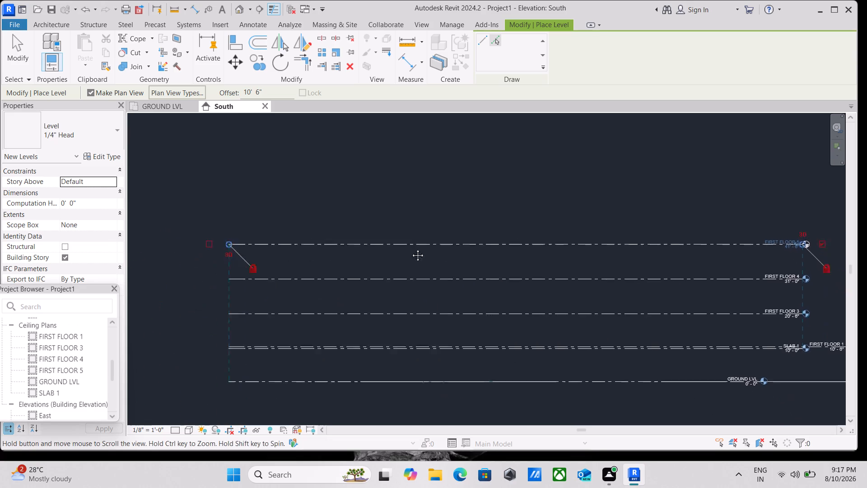
pyautogui.moveTo(411, 249); pyautogui.dragTo(400, 241, button='middle')
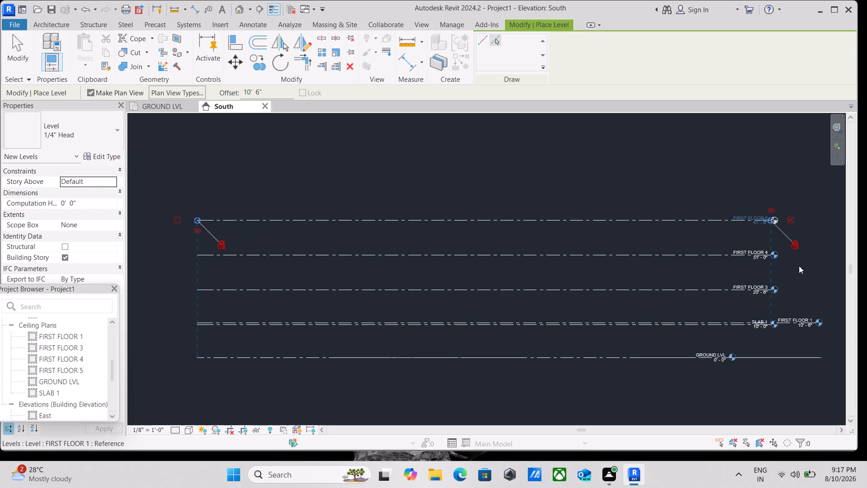
# Try to open the FIRST FLOOR 3 level's name for editing, and leave level placement.
pyautogui.scroll(4, 799, 265)
pyautogui.scroll(-1, 757, 297)
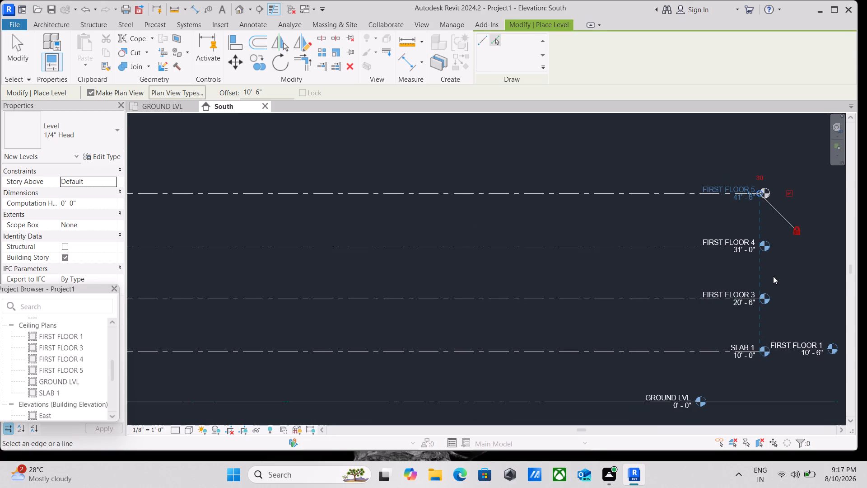
pyautogui.press('Escape')
pyautogui.doubleClick(732, 291)
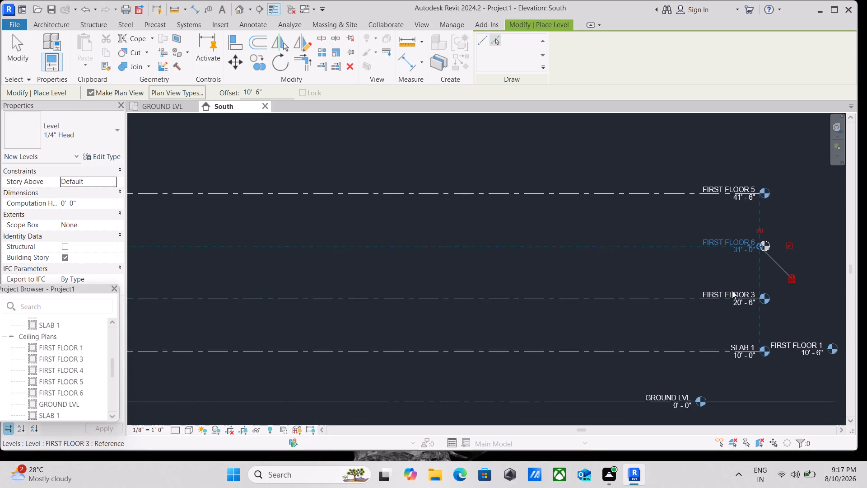
pyautogui.press('Escape')
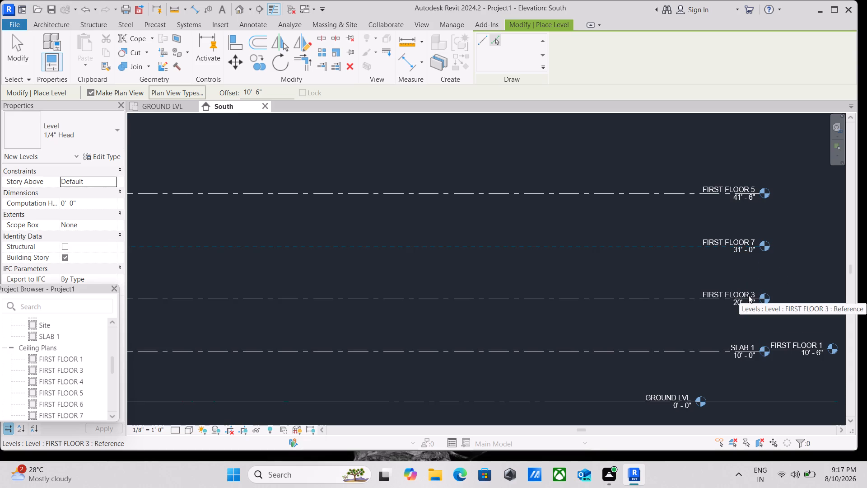
pyautogui.doubleClick(748, 295)
pyautogui.press('Escape')
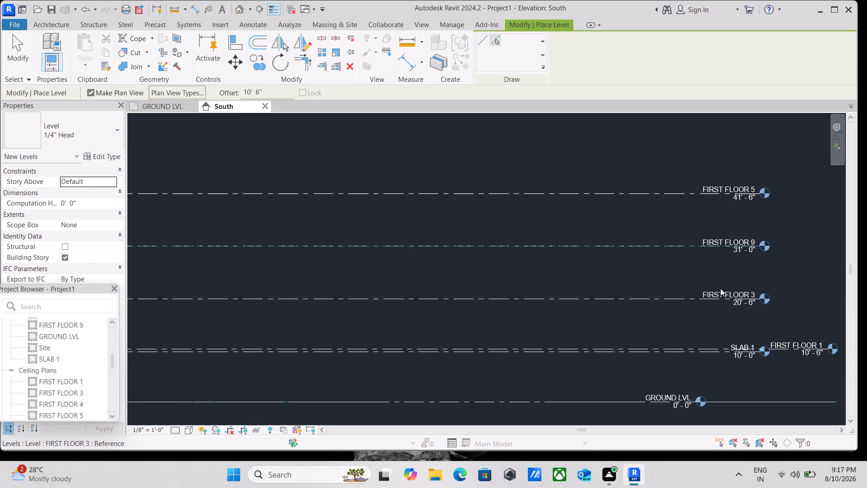
pyautogui.doubleClick(711, 291)
pyautogui.click(711, 293)
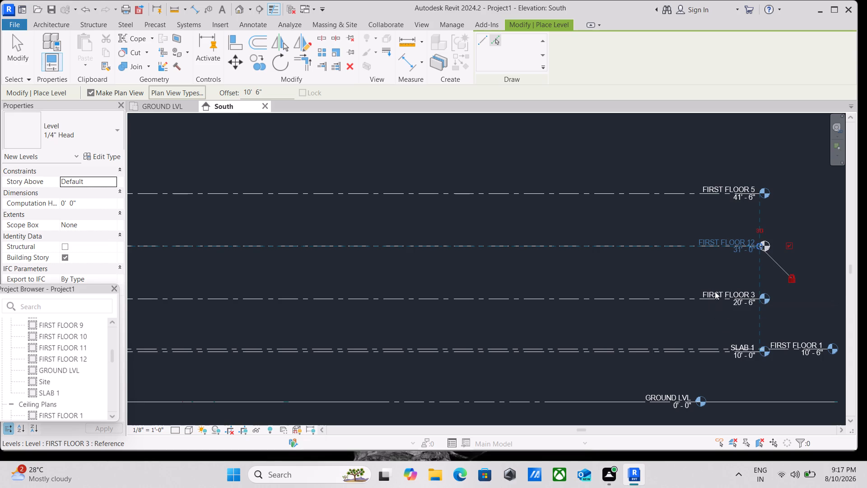
pyautogui.scroll(3, 778, 291)
pyautogui.click(800, 272)
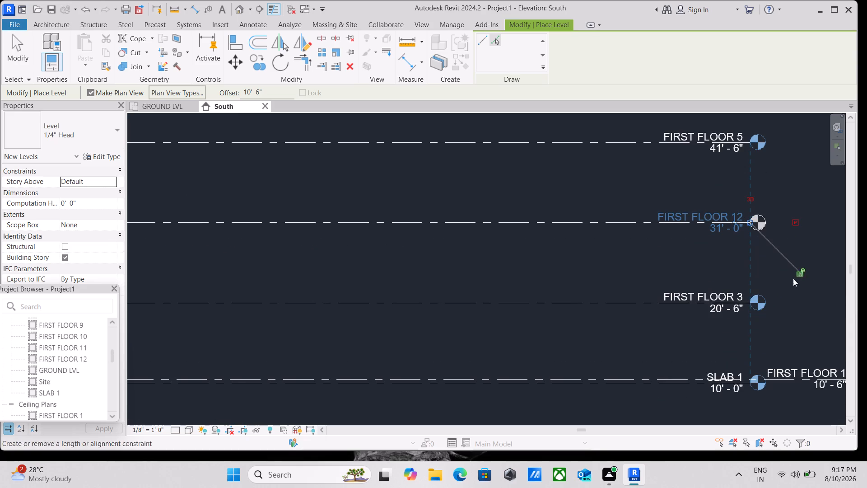
pyautogui.doubleClick(724, 296)
pyautogui.press('Escape')
pyautogui.scroll(4, 723, 298)
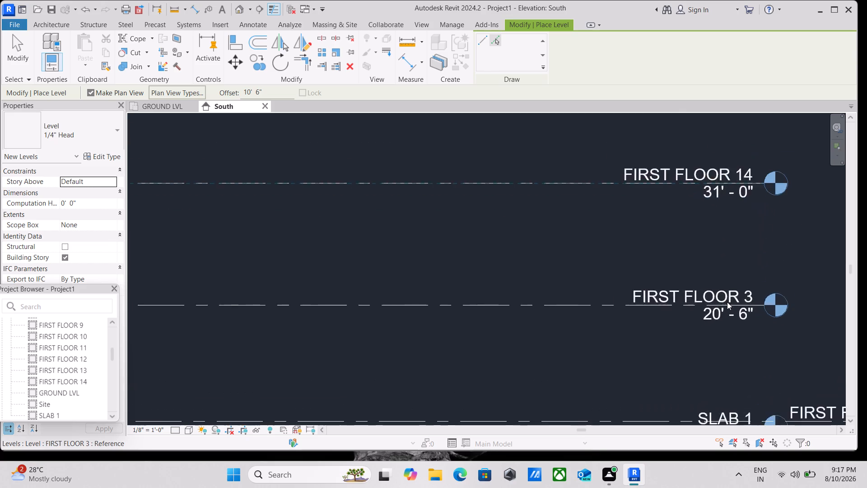
pyautogui.scroll(3, 727, 302)
pyautogui.doubleClick(707, 288)
pyautogui.click(711, 302)
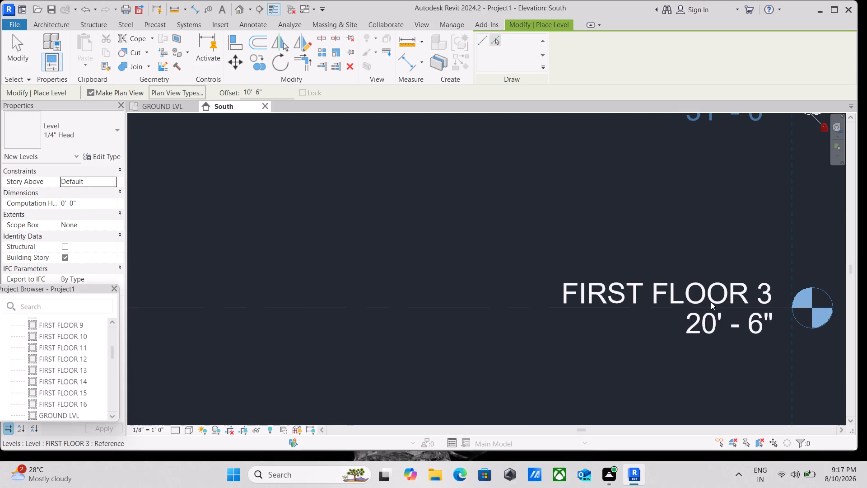
pyautogui.doubleClick(711, 298)
pyautogui.press('Escape')
pyautogui.scroll(-5, 722, 272)
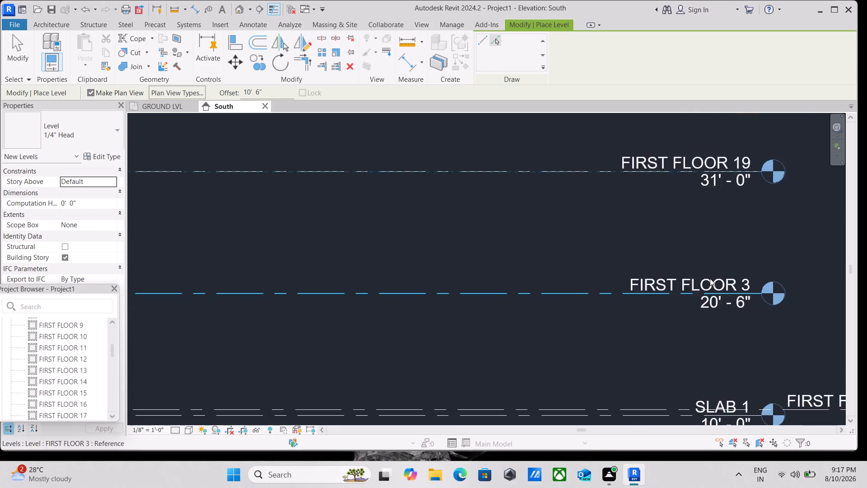
pyautogui.scroll(-11, 710, 278)
pyautogui.press('Escape')
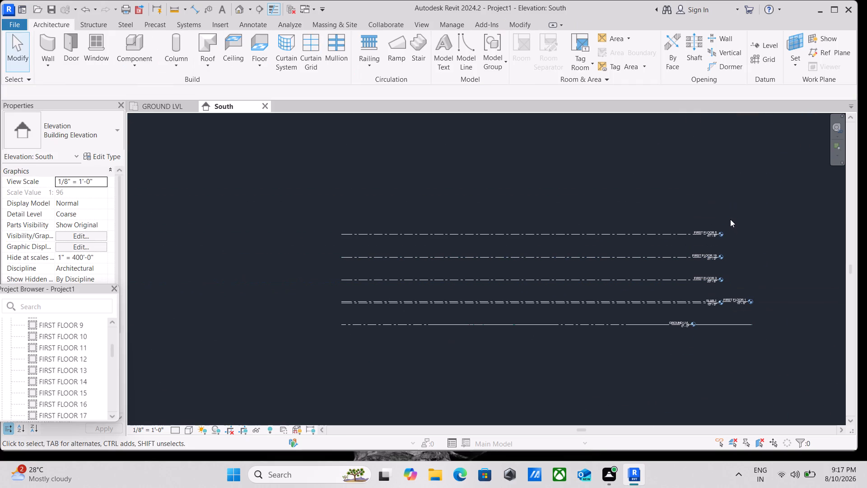
# Rename the FIRST FLOOR 3 level at 20' 6" as SLAB 2, renaming its corresponding views too.
pyautogui.scroll(3, 730, 271)
pyautogui.scroll(2, 723, 309)
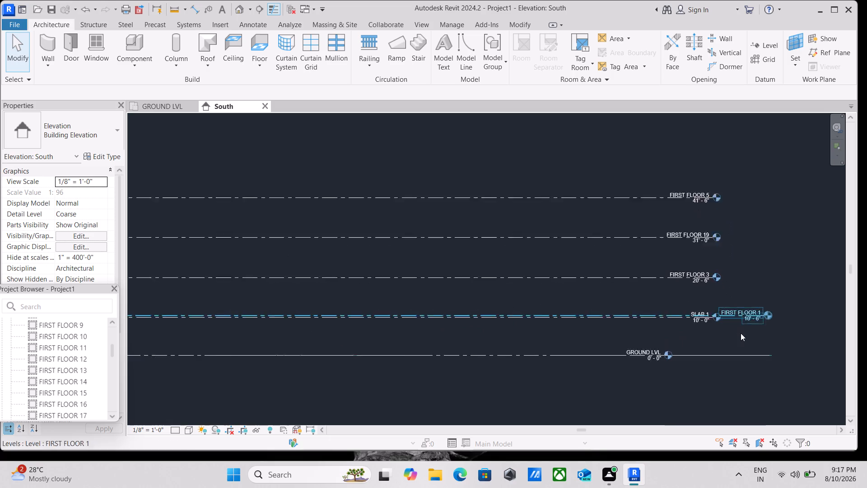
pyautogui.scroll(5, 741, 333)
pyautogui.scroll(3, 664, 290)
pyautogui.moveTo(623, 268); pyautogui.dragTo(625, 359, button='middle')
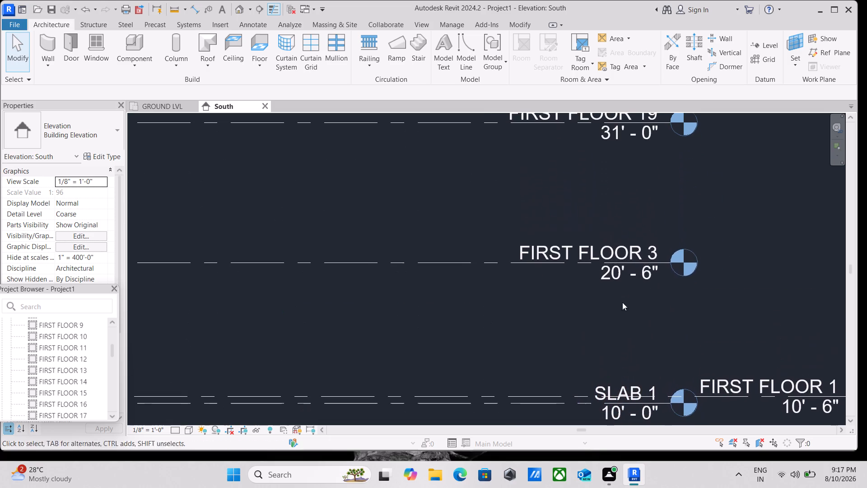
pyautogui.click(623, 254)
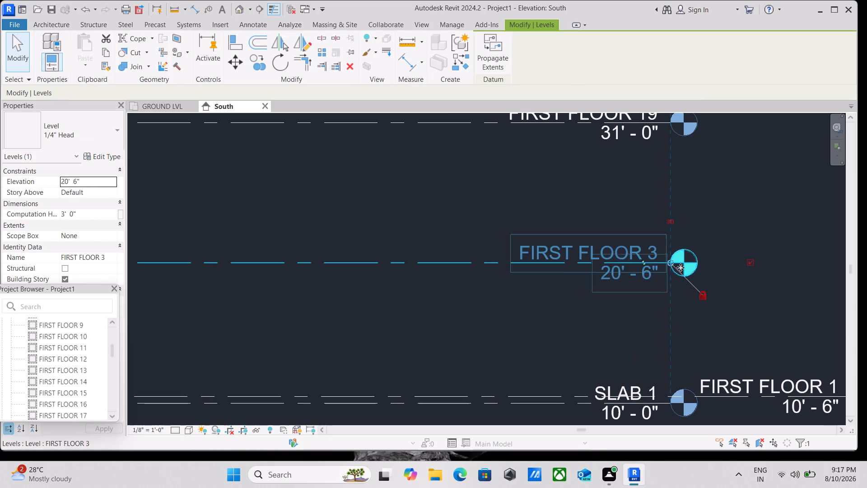
pyautogui.doubleClick(621, 248)
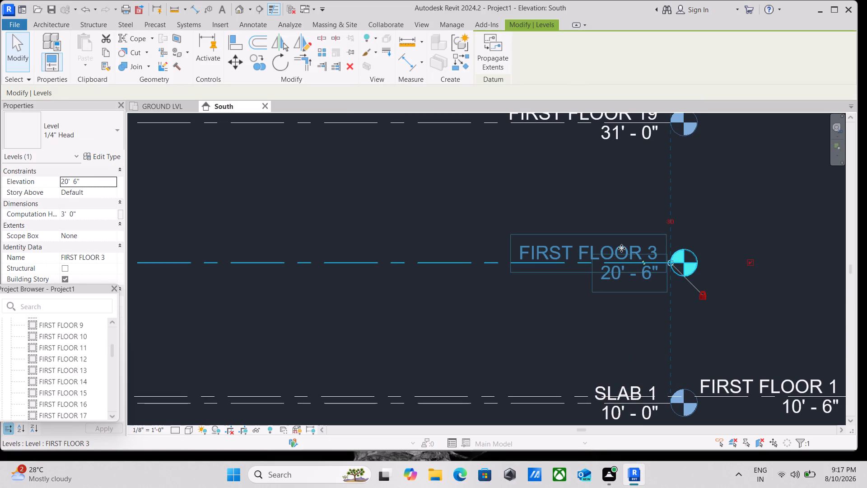
pyautogui.scroll(1, 621, 248)
pyautogui.click(621, 248)
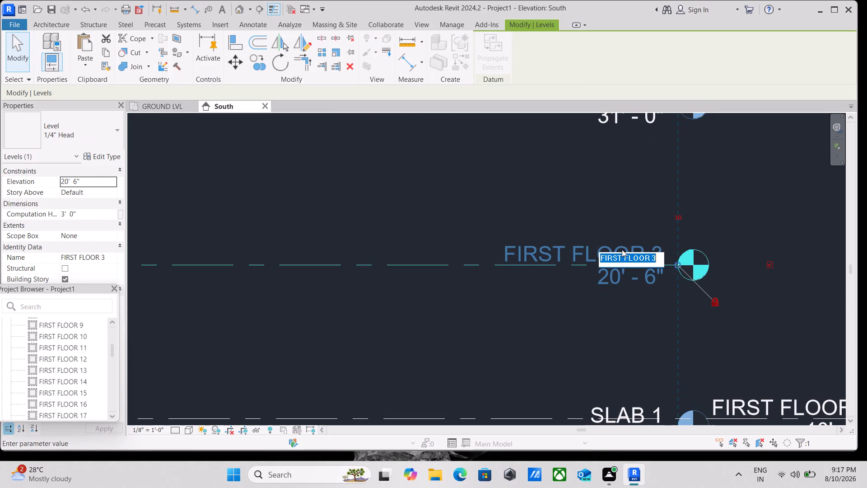
pyautogui.press('s')
pyautogui.write('LA')
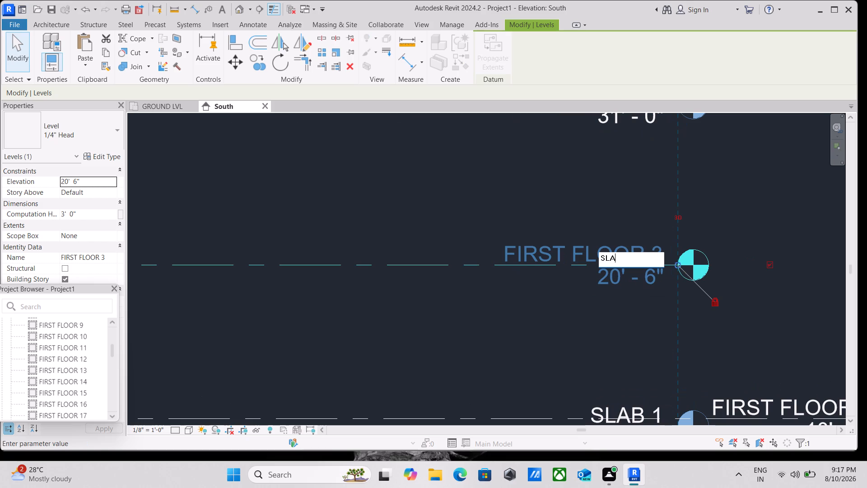
pyautogui.press('b')
pyautogui.press('space')
pyautogui.write('2')
pyautogui.press('Return')
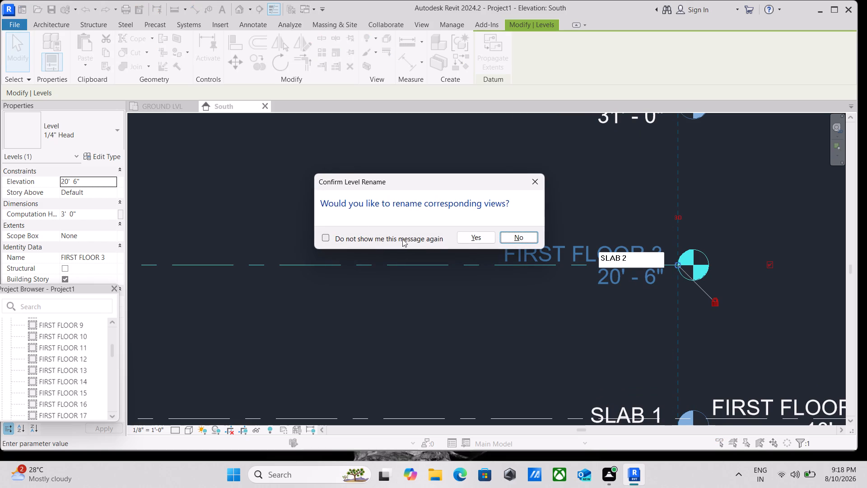
pyautogui.click(475, 238)
# Rename the FIRST FLOOR 9 level at 31' 0" as SLAB 3, renaming its corresponding views too.
pyautogui.scroll(-3, 597, 271)
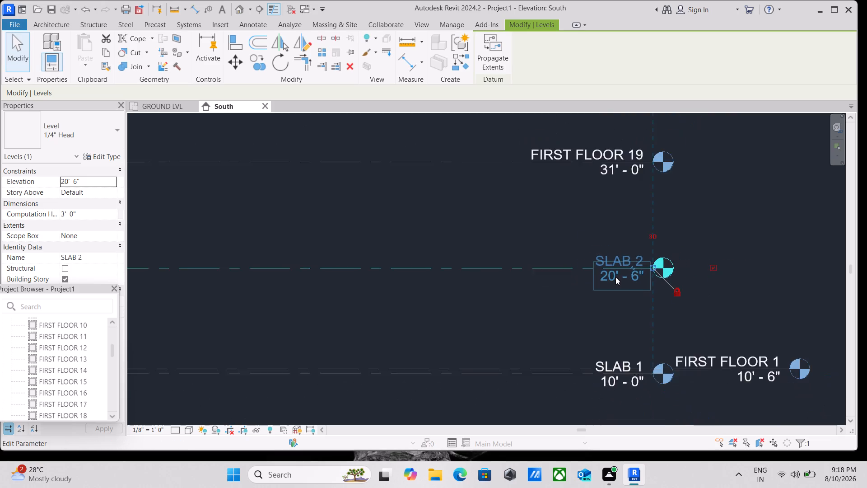
pyautogui.scroll(-3, 615, 277)
pyautogui.moveTo(568, 220); pyautogui.dragTo(568, 300, button='middle')
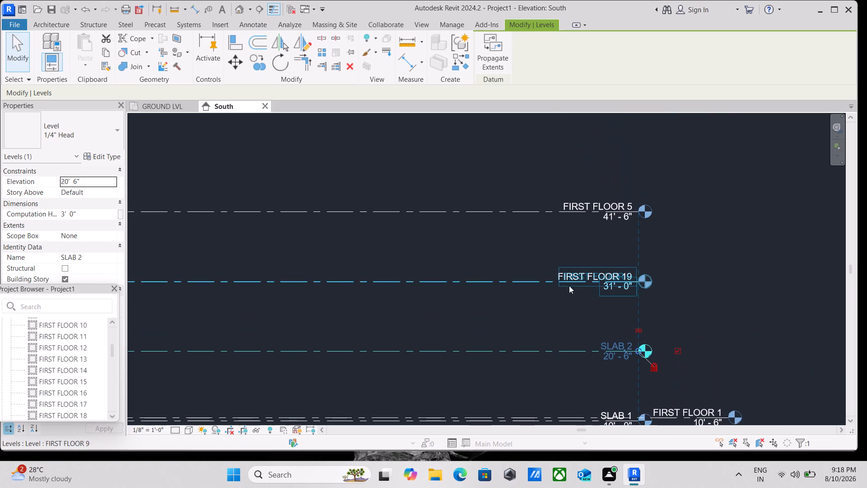
pyautogui.click(582, 276)
pyautogui.click(582, 276)
pyautogui.click(583, 276)
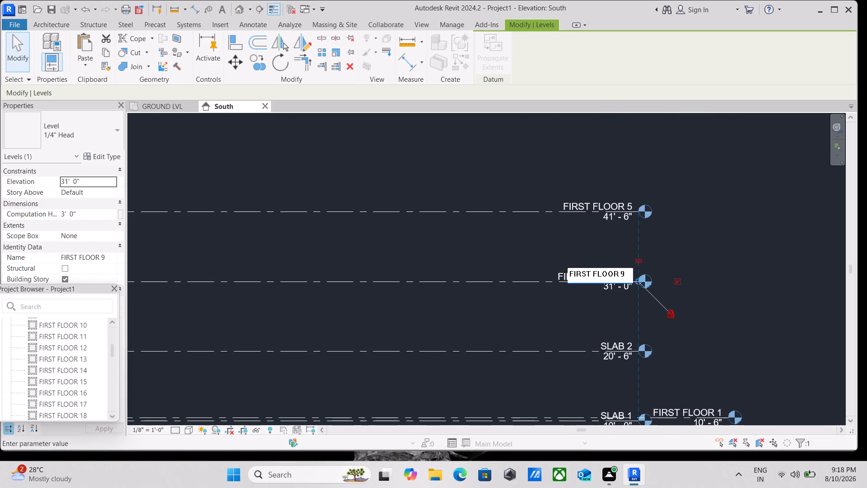
pyautogui.moveTo(625, 273); pyautogui.dragTo(553, 275)
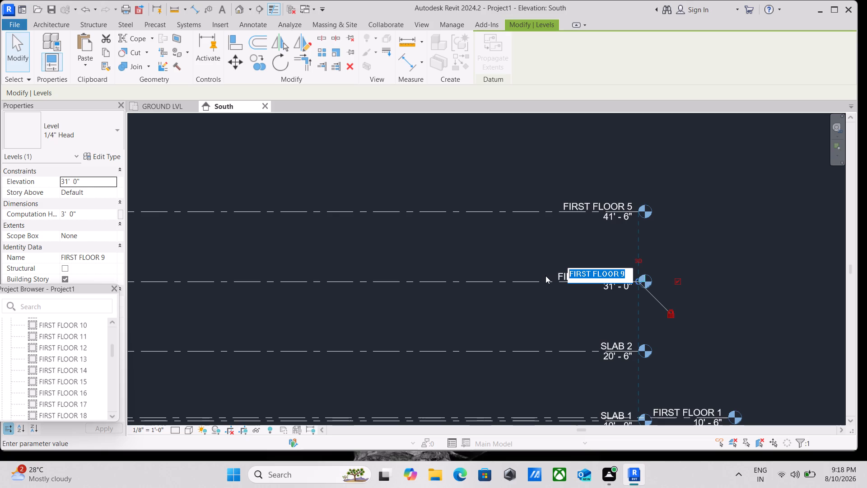
pyautogui.write('SLA')
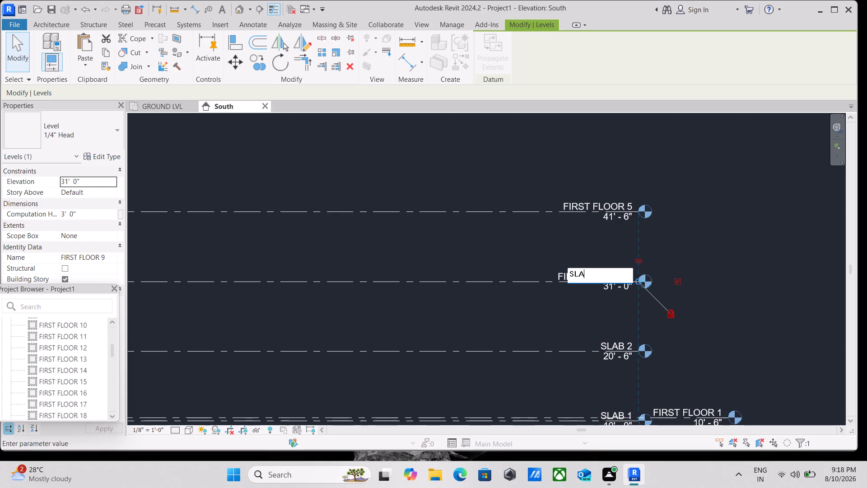
pyautogui.write('B 3')
pyautogui.press('Return')
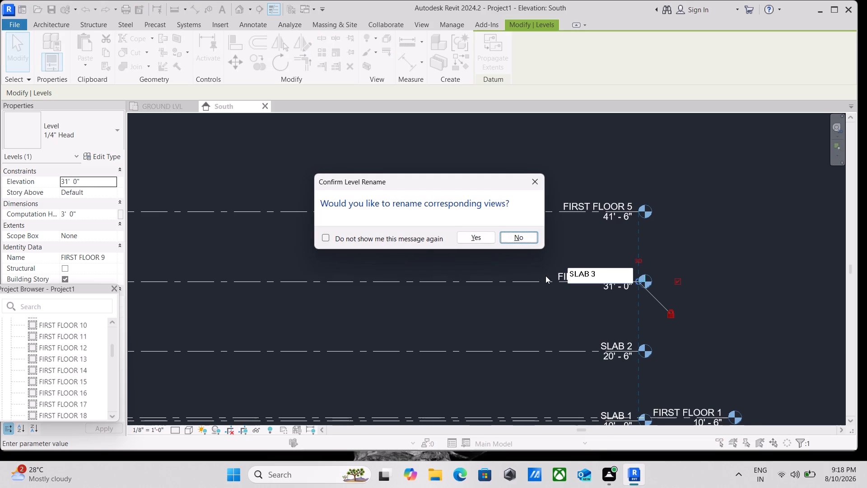
pyautogui.click(478, 234)
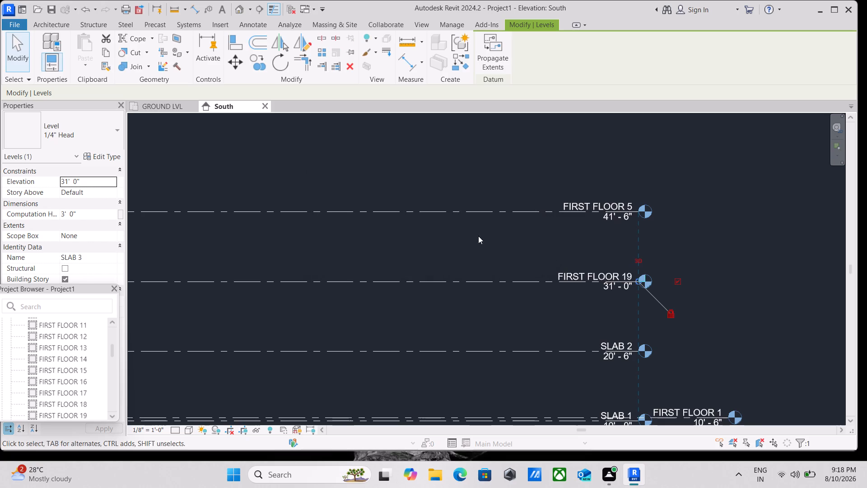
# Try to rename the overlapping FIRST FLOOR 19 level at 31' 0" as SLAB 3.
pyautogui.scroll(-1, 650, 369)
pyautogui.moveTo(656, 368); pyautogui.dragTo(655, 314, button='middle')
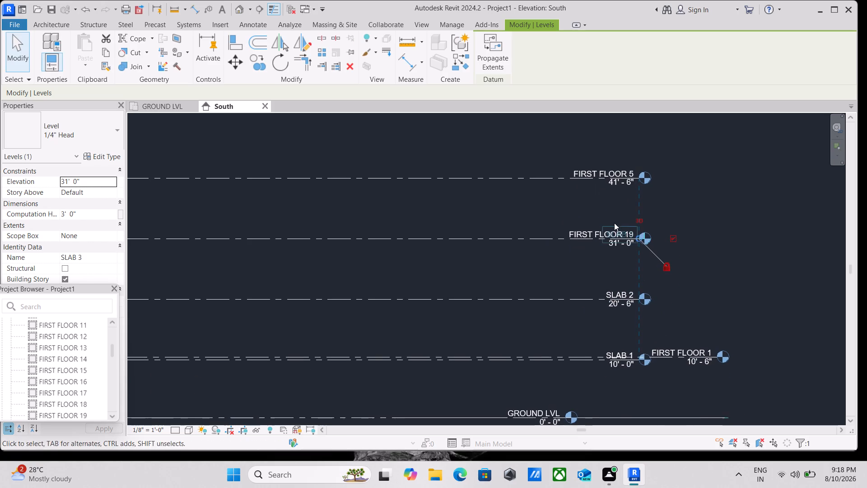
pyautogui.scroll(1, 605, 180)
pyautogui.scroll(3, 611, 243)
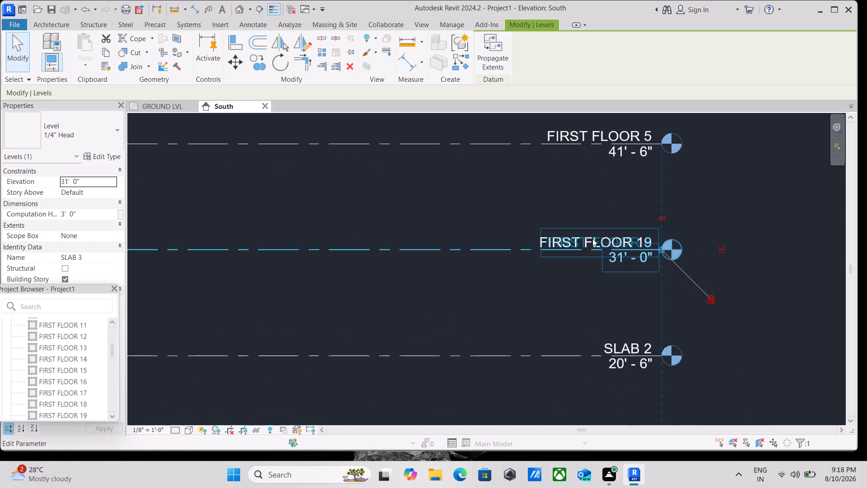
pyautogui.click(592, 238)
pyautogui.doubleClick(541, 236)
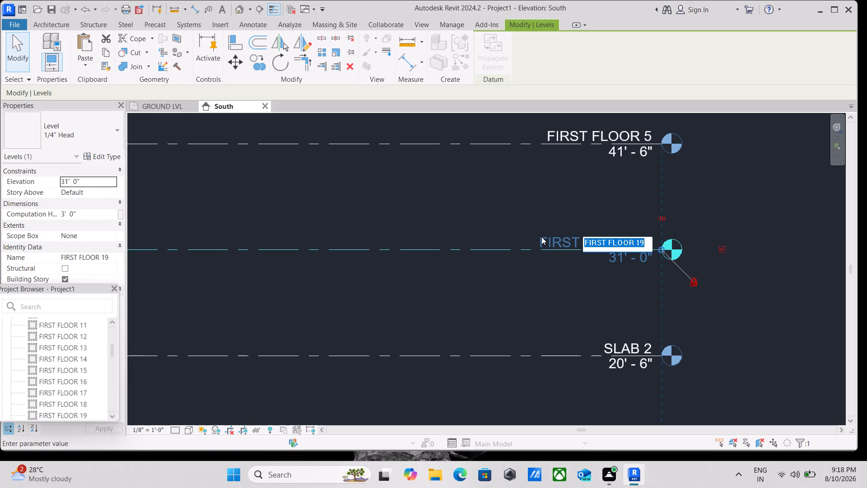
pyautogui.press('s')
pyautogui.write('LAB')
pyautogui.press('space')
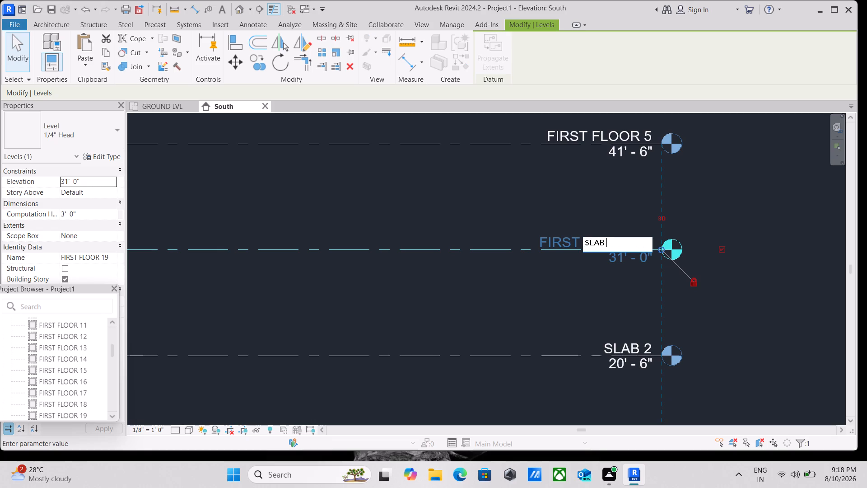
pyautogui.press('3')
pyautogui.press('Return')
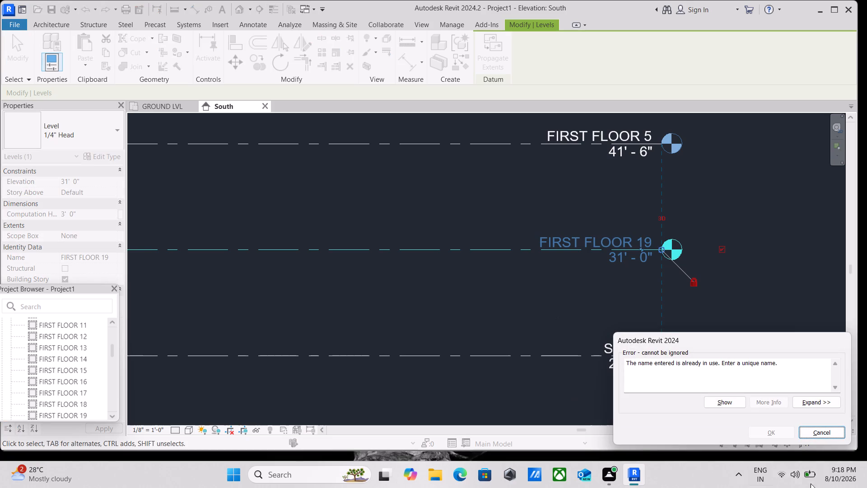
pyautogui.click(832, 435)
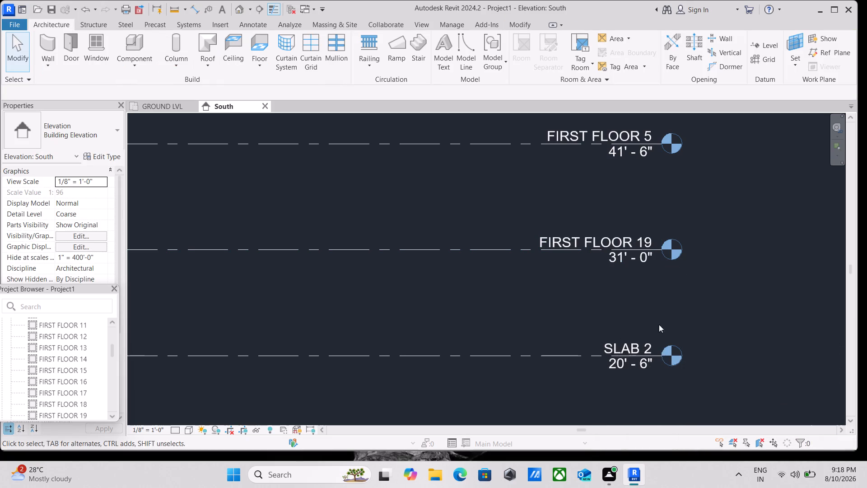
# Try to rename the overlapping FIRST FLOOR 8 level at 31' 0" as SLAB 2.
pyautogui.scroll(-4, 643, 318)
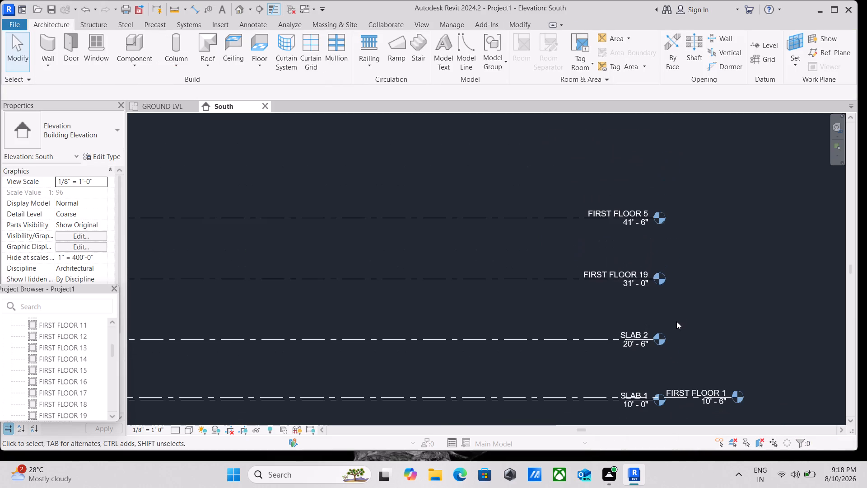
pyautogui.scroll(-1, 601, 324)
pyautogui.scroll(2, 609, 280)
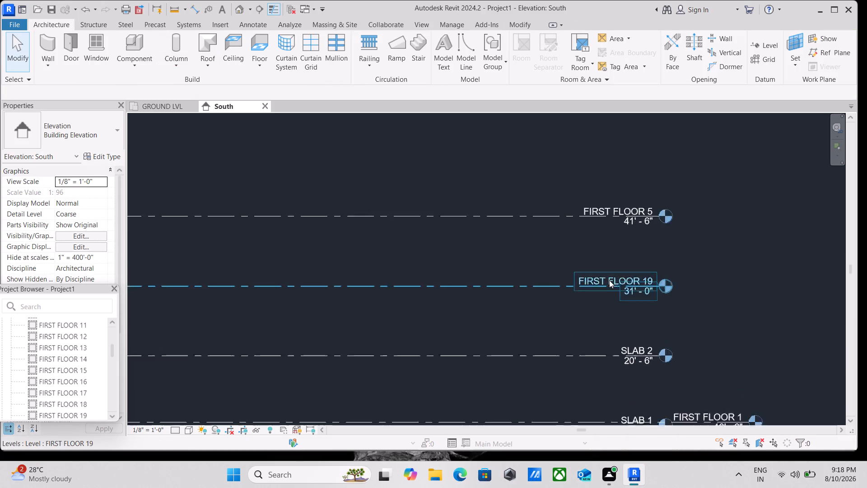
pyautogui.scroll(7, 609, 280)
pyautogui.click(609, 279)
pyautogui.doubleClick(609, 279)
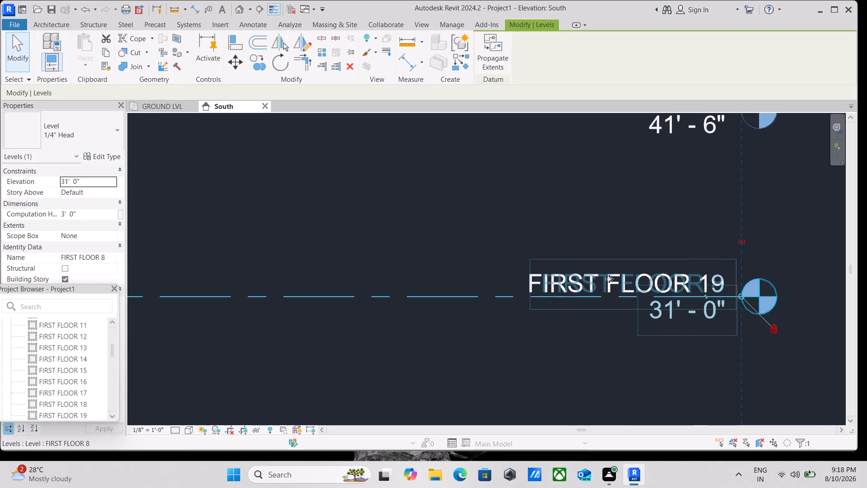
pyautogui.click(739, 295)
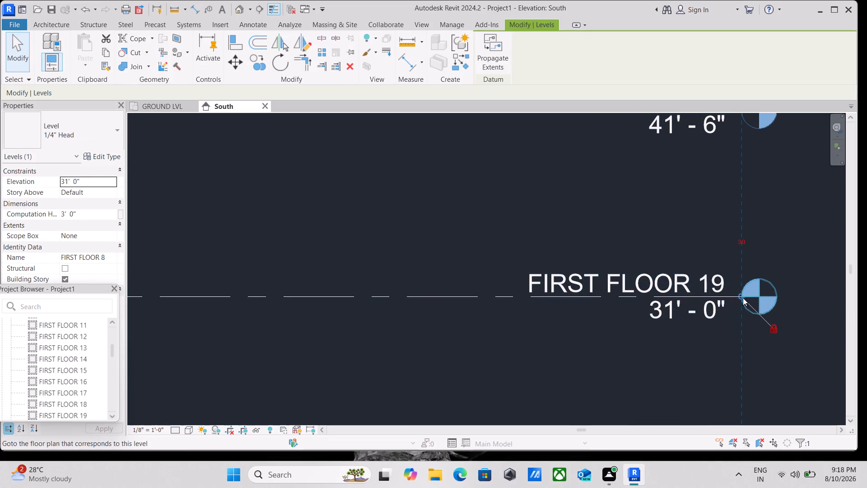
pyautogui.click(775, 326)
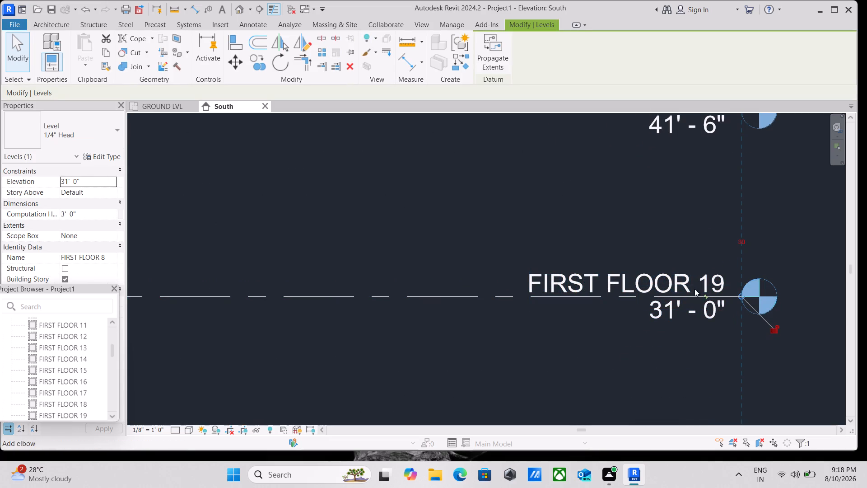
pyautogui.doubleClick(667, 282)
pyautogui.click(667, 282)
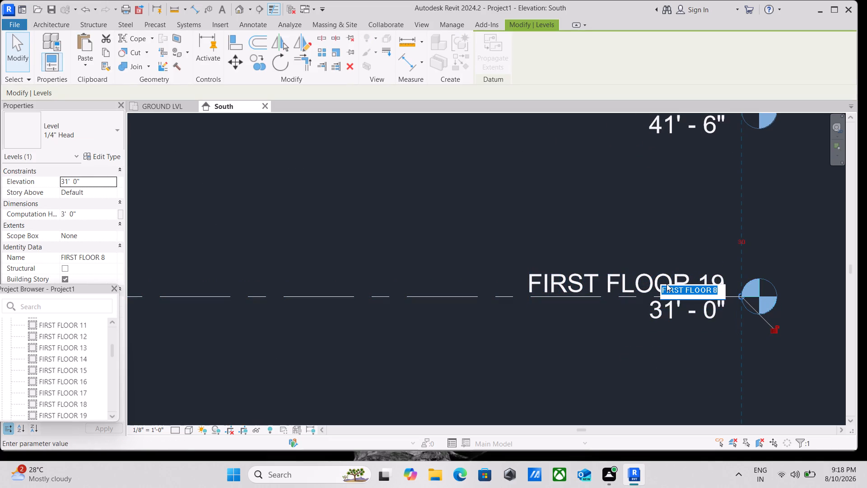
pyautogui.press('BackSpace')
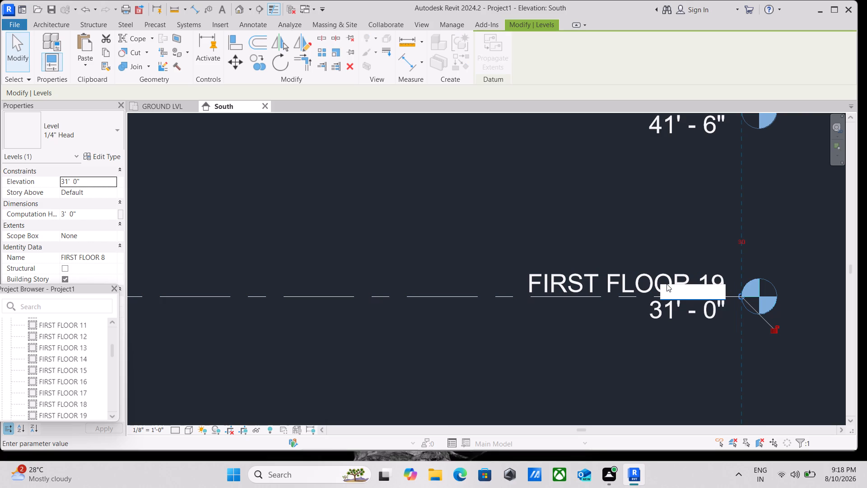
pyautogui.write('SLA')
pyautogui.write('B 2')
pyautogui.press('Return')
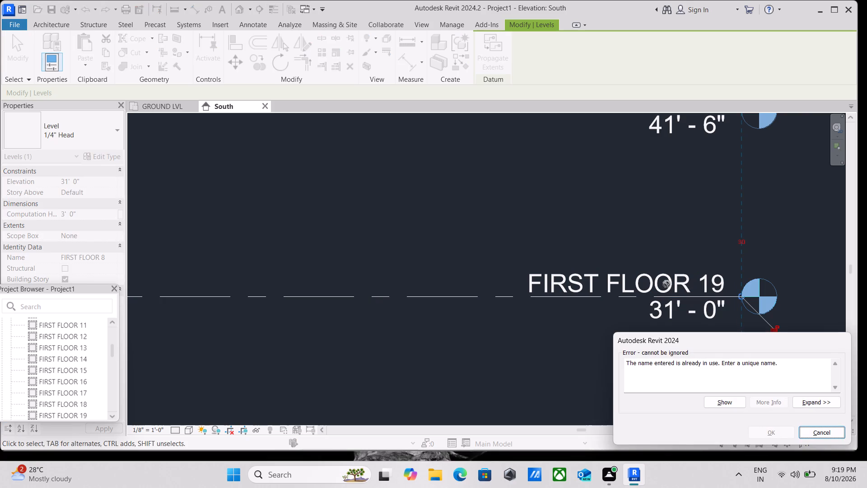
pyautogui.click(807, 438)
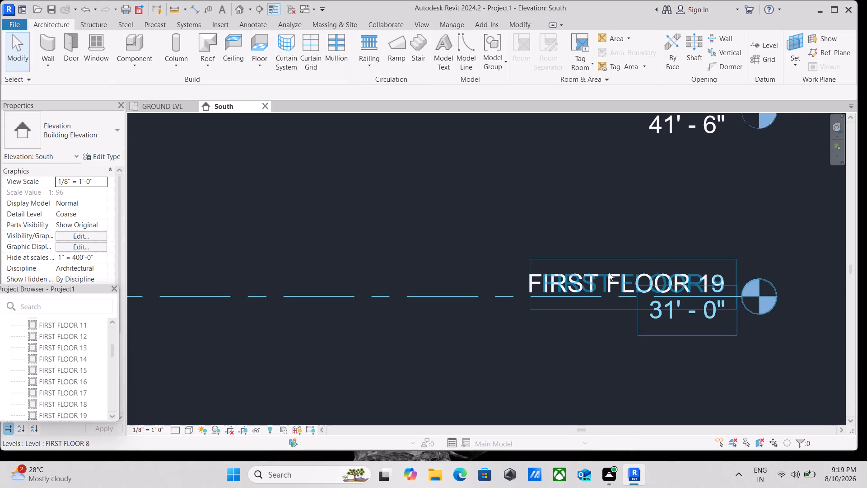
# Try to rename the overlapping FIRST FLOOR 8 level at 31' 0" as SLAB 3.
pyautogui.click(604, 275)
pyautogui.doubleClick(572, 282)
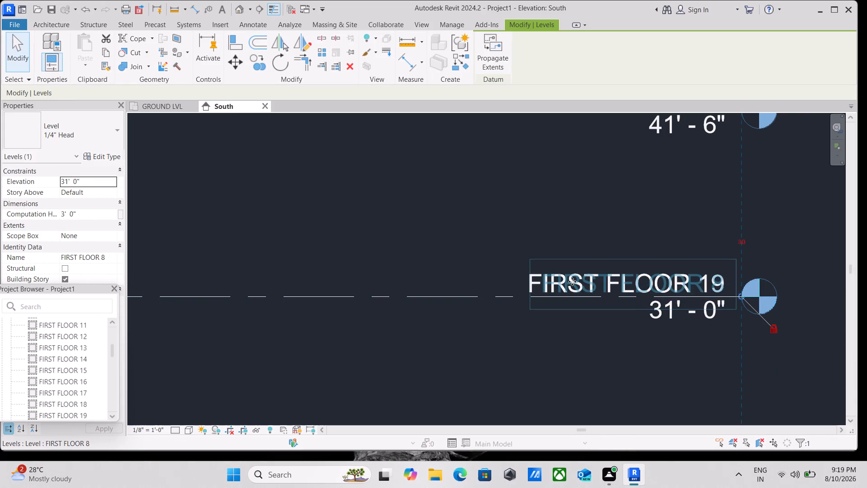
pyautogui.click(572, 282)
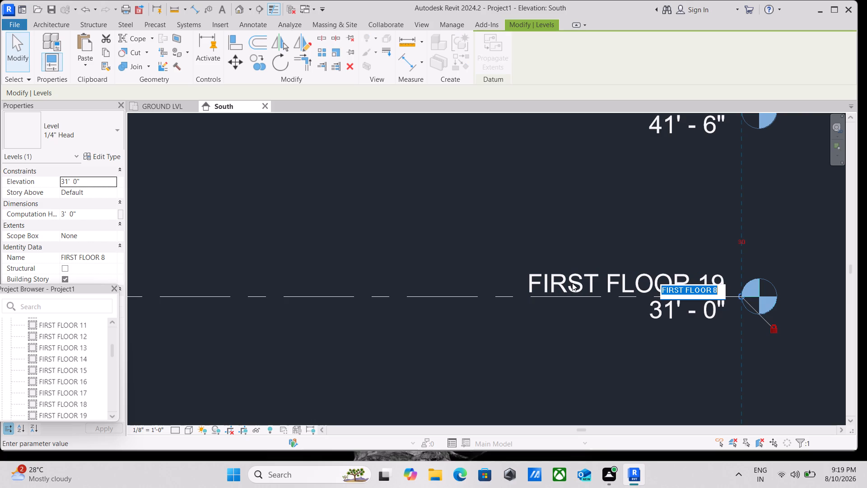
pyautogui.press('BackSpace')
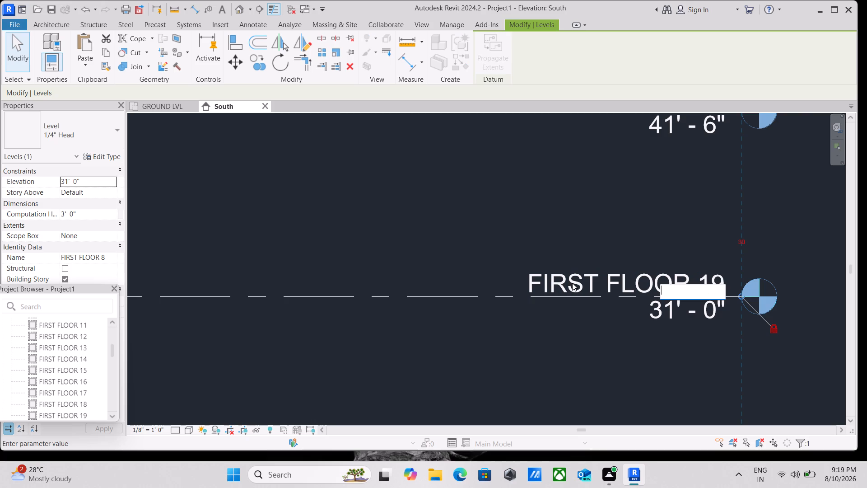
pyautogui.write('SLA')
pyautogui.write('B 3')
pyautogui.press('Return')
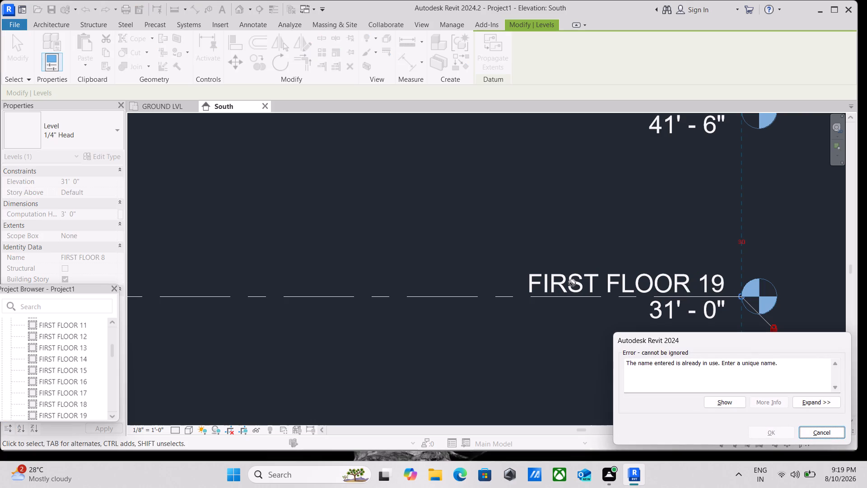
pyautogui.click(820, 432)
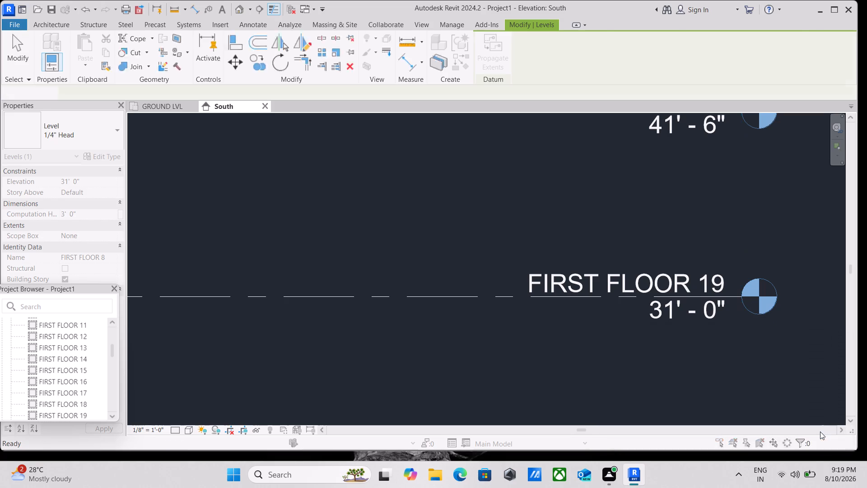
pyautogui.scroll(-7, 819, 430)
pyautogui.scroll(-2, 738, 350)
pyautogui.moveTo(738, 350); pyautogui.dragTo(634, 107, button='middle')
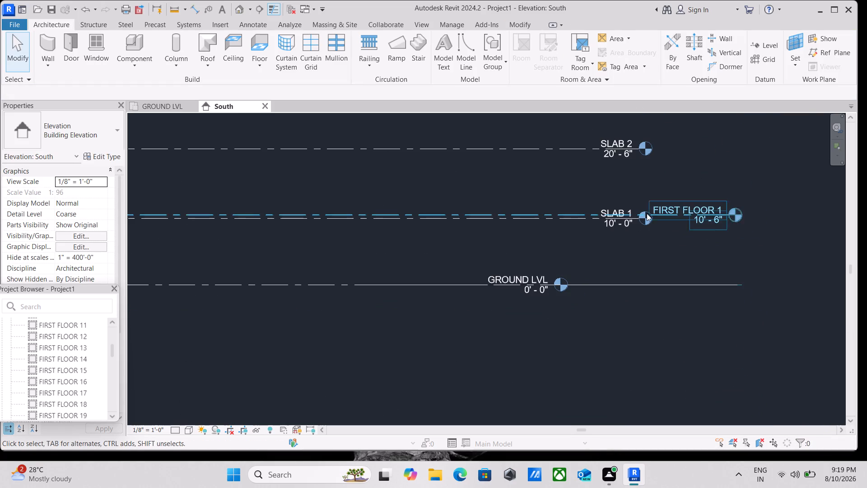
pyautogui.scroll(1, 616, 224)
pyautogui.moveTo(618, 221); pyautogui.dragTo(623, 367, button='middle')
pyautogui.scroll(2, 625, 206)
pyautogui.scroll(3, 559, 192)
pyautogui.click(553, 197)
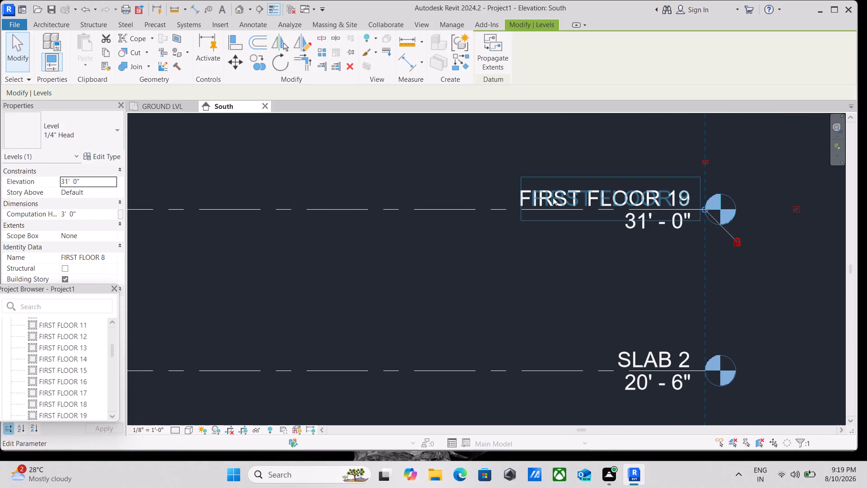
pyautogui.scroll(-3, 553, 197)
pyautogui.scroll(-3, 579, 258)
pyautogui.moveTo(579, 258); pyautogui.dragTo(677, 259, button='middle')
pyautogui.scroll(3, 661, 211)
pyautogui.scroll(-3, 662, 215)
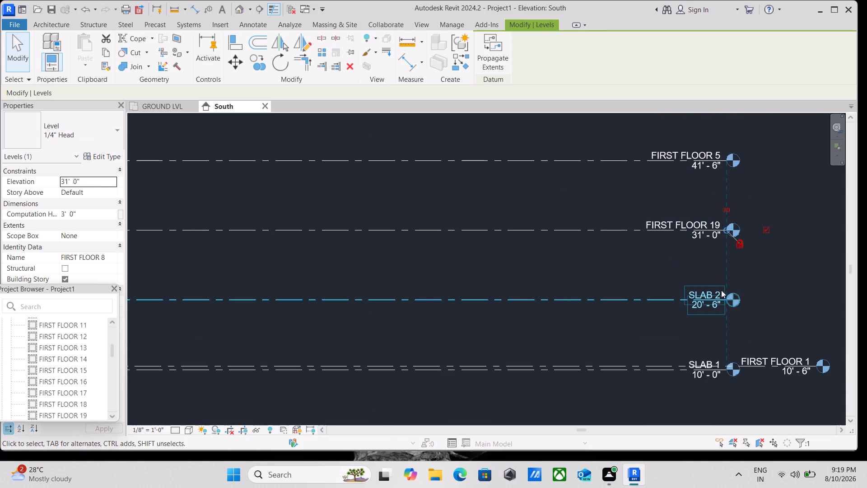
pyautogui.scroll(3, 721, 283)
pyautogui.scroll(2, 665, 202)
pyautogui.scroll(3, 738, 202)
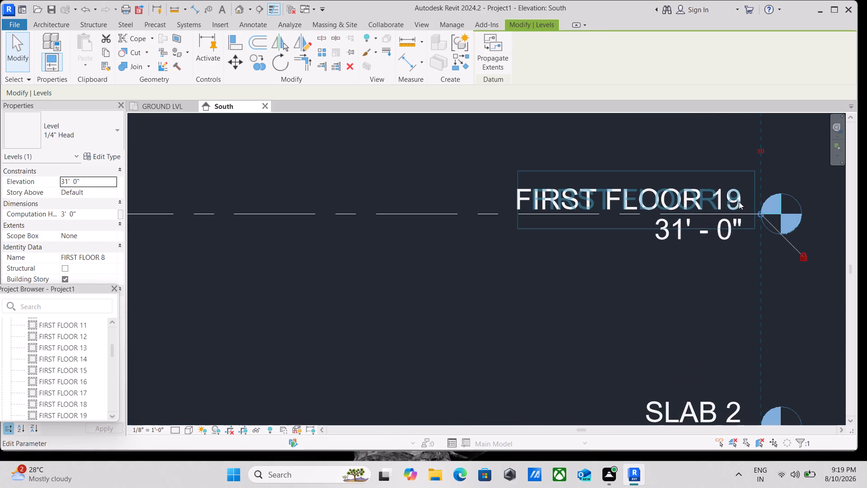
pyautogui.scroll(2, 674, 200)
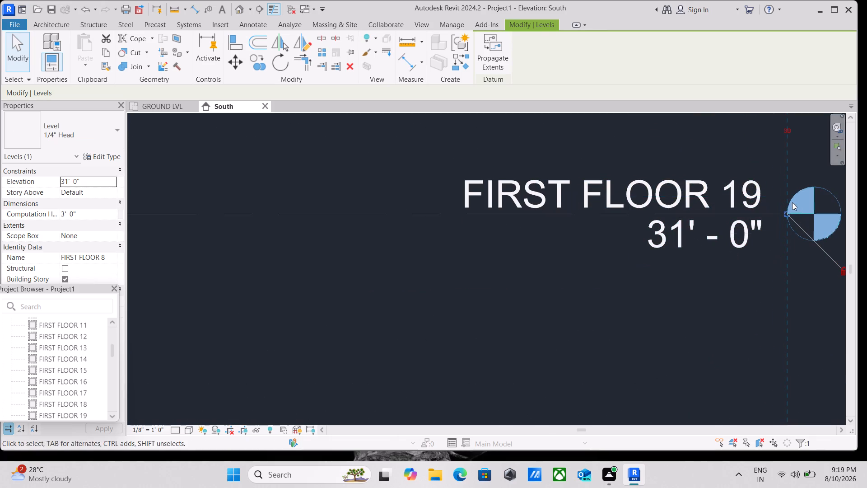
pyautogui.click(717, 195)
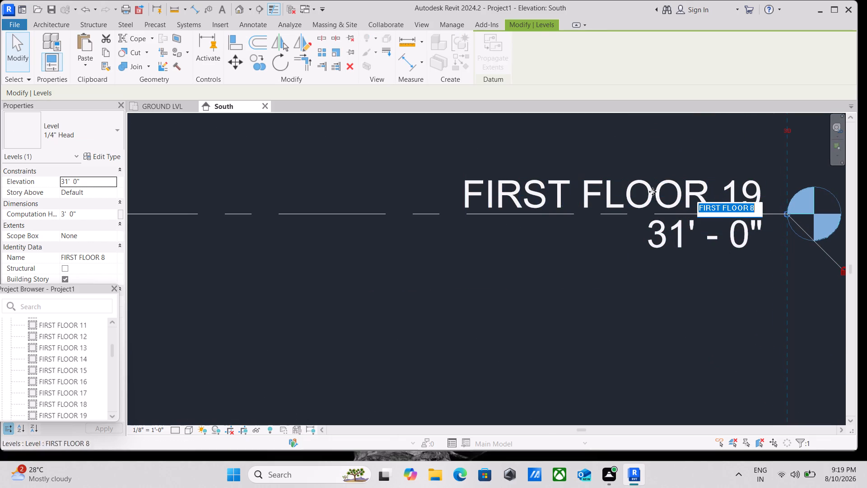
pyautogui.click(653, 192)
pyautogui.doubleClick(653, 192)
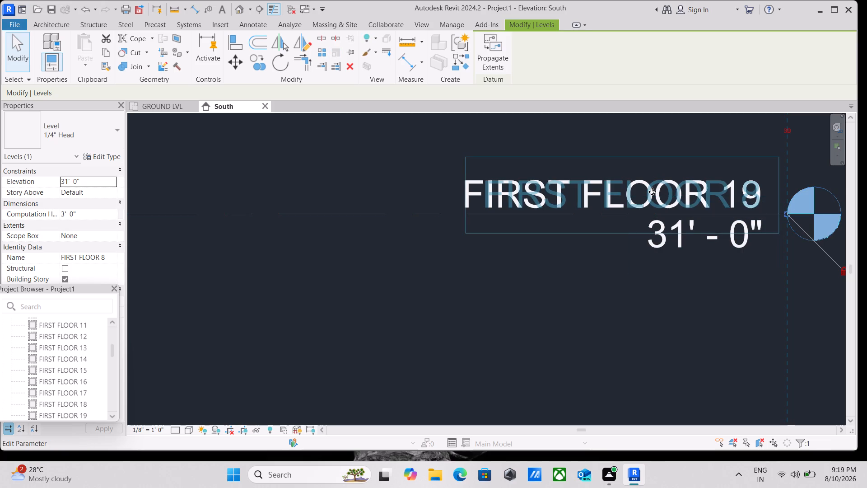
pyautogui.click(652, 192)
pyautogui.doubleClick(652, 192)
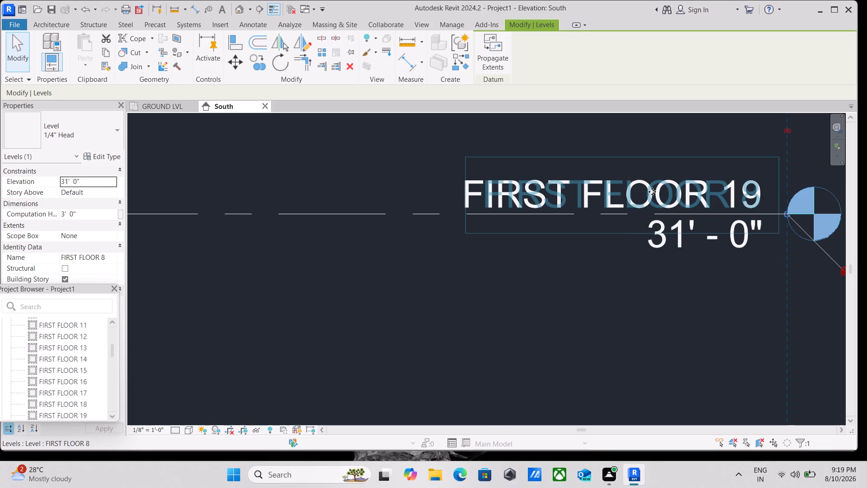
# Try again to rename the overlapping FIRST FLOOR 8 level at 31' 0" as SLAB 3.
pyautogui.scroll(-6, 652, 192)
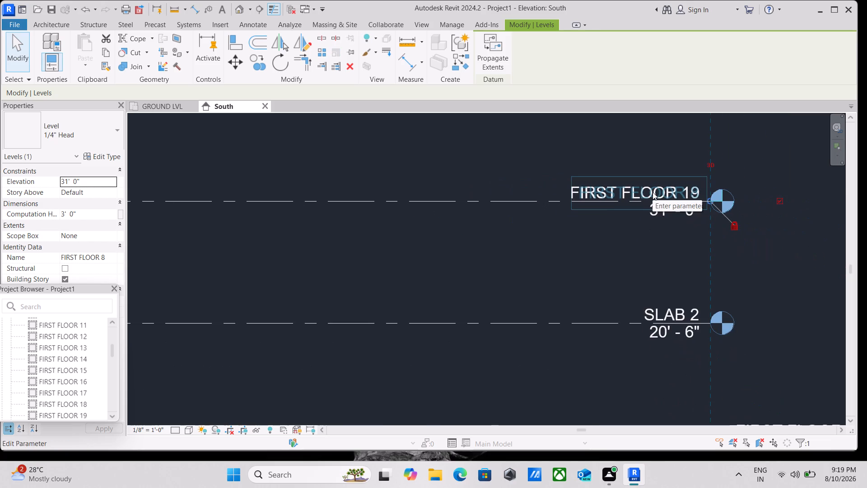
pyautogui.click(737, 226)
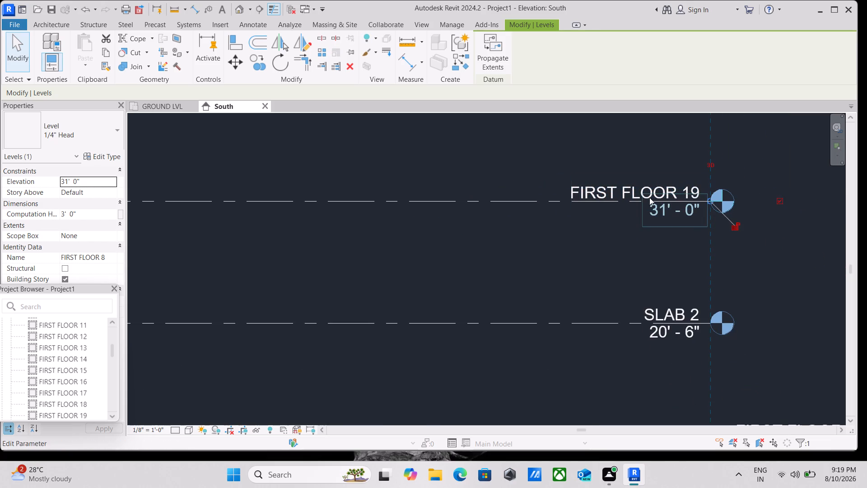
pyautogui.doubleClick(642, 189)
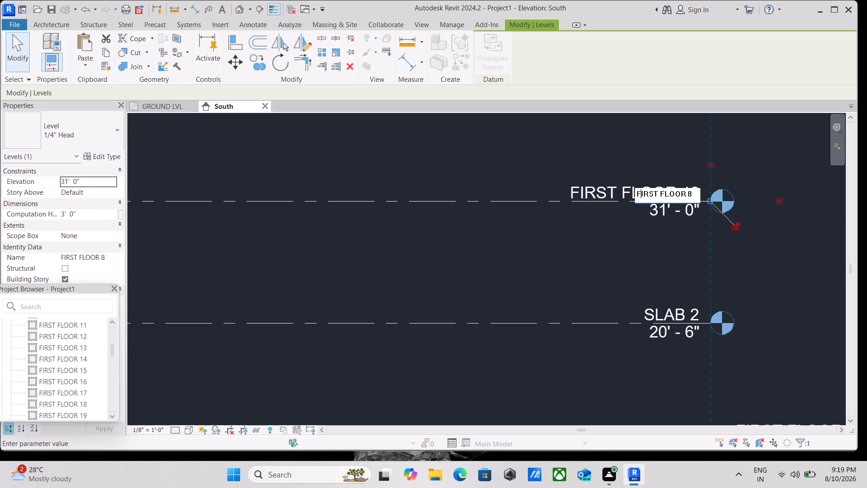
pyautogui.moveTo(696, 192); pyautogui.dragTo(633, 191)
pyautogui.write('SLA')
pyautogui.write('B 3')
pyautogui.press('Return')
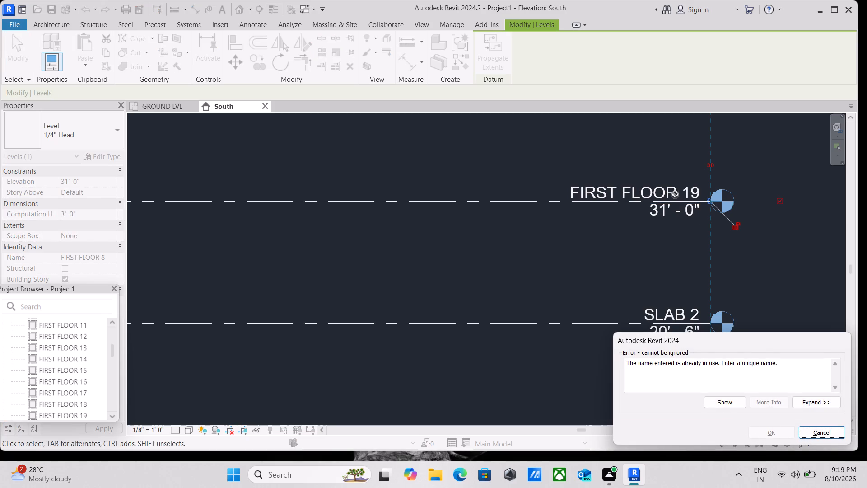
# Show the elements and expanded details of the level naming error, and cancel the rename.
pyautogui.click(735, 407)
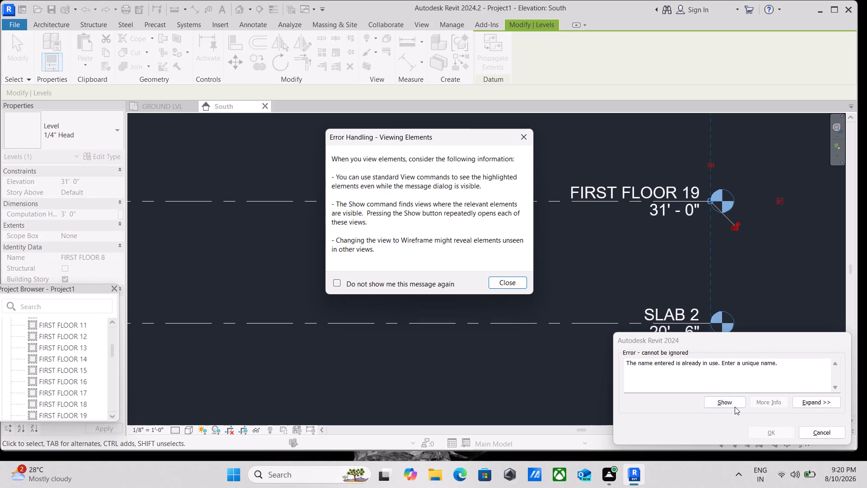
pyautogui.scroll(-2, 365, 223)
pyautogui.click(501, 284)
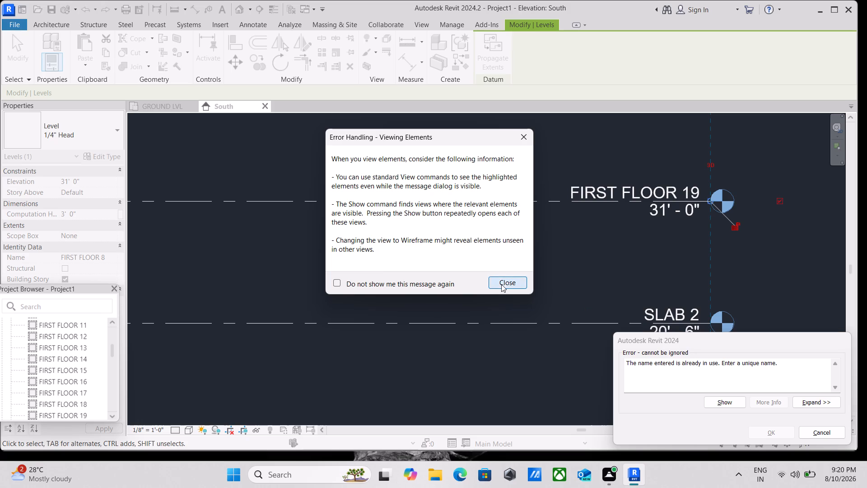
pyautogui.scroll(3, 688, 291)
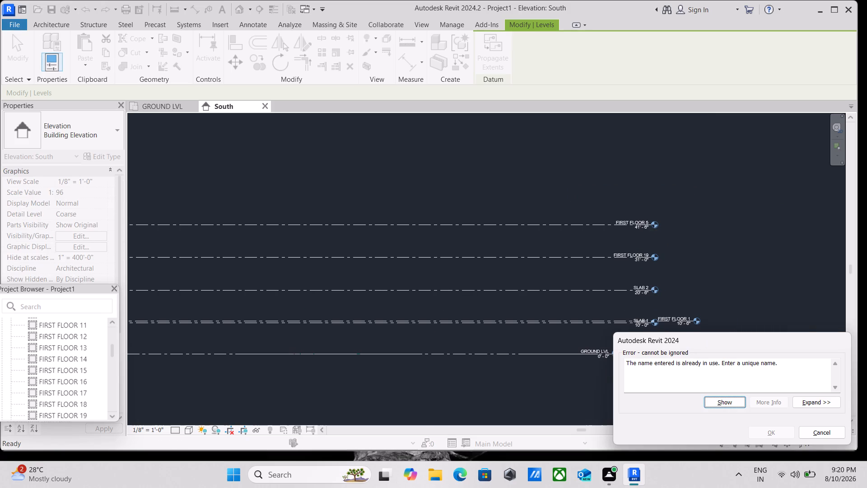
pyautogui.click(561, 406)
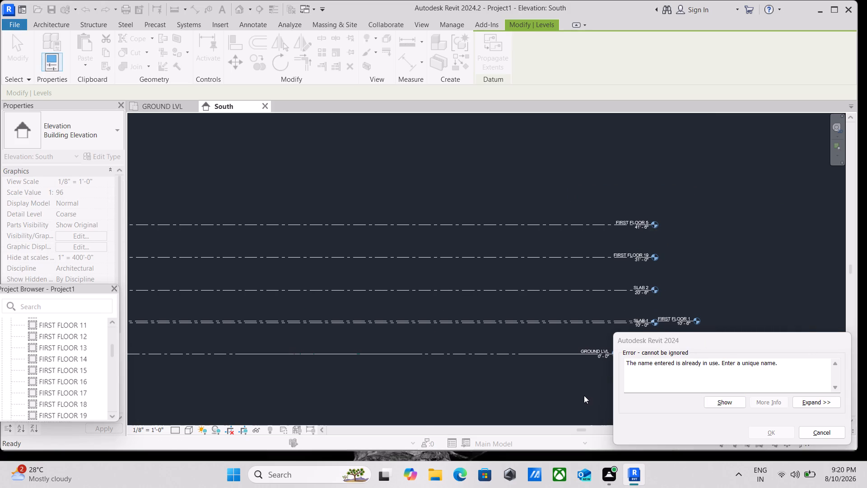
pyautogui.press('Escape')
pyautogui.press('Escape')
pyautogui.click(820, 397)
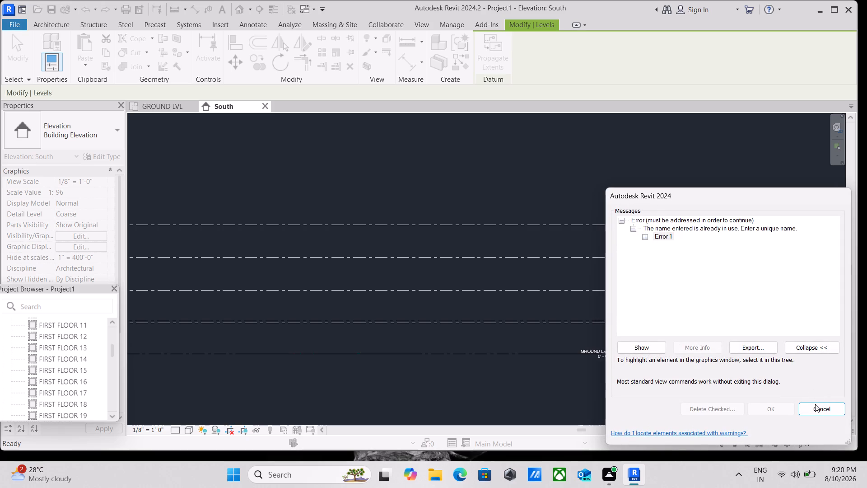
pyautogui.click(815, 415)
# Rename the overlapping FIRST FLOOR 8 level at 31' 0" as SLB 3, renaming its corresponding views too.
pyautogui.scroll(2, 647, 316)
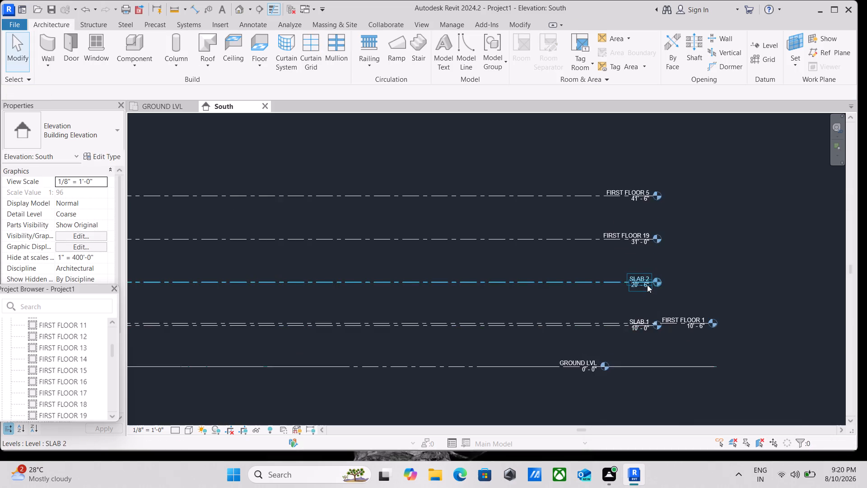
pyautogui.scroll(6, 647, 285)
pyautogui.scroll(-2, 671, 343)
pyautogui.scroll(1, 668, 248)
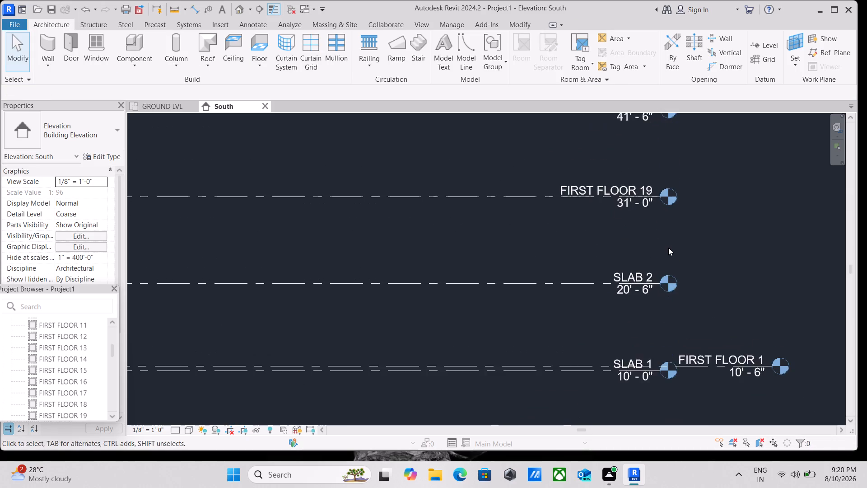
pyautogui.moveTo(668, 248); pyautogui.dragTo(666, 329, button='middle')
pyautogui.click(602, 268)
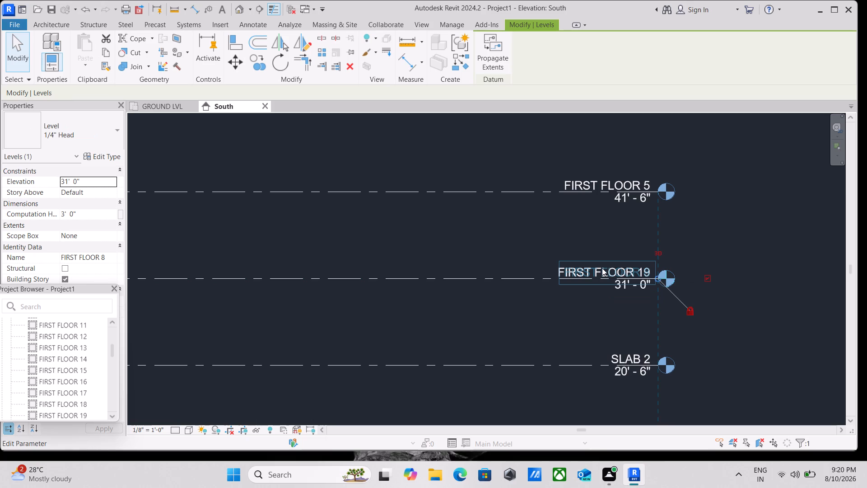
pyautogui.doubleClick(587, 269)
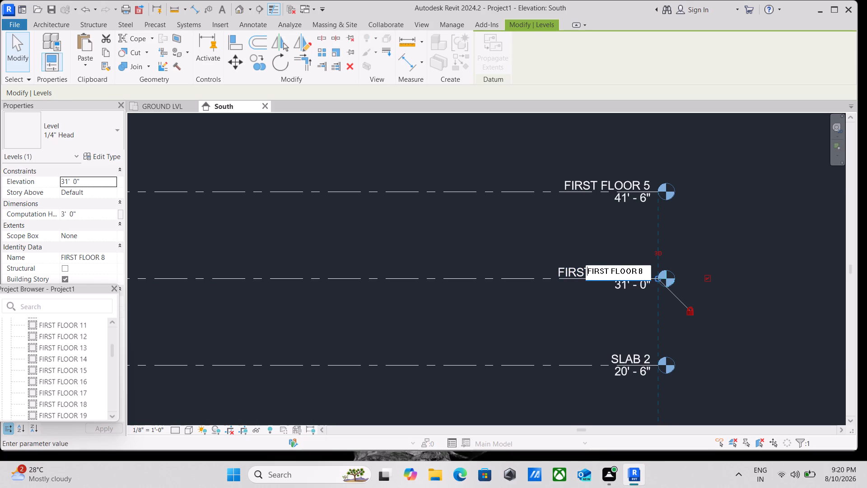
pyautogui.click(644, 270)
pyautogui.moveTo(644, 273); pyautogui.dragTo(560, 270)
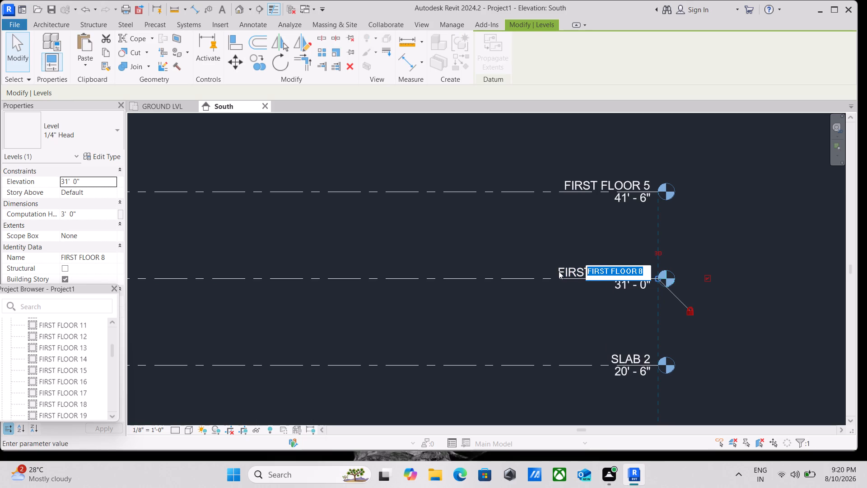
pyautogui.write('SL')
pyautogui.write('B 3')
pyautogui.press('Return')
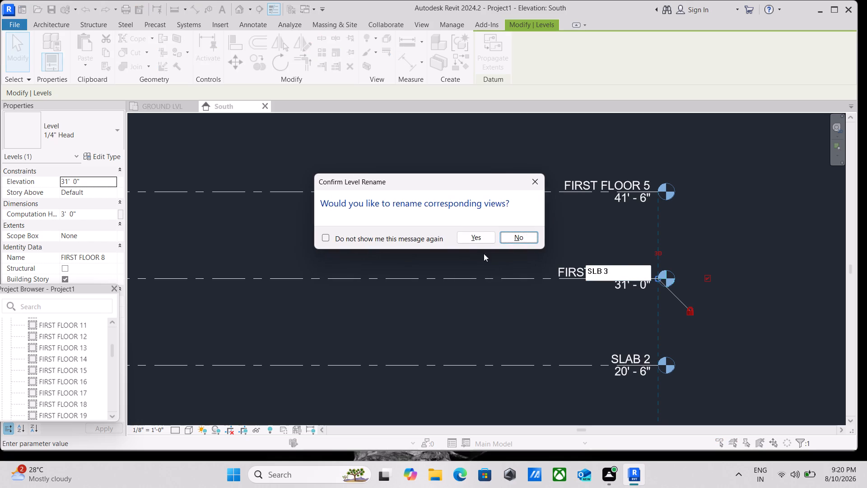
pyautogui.click(476, 240)
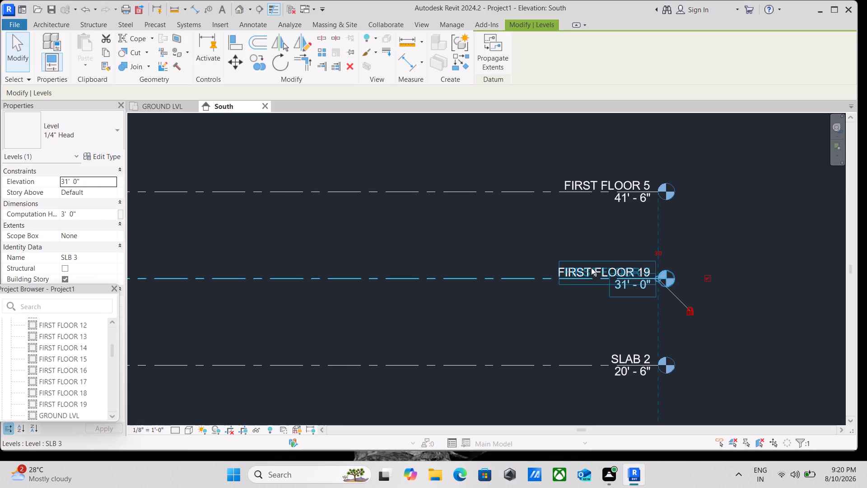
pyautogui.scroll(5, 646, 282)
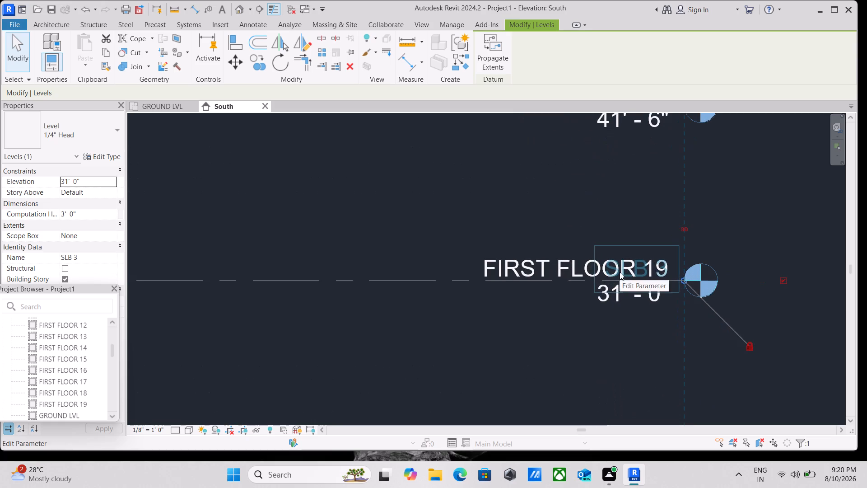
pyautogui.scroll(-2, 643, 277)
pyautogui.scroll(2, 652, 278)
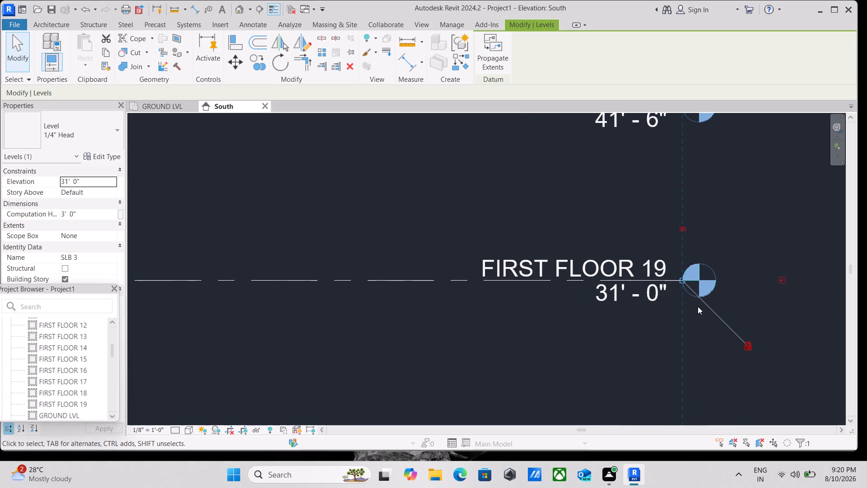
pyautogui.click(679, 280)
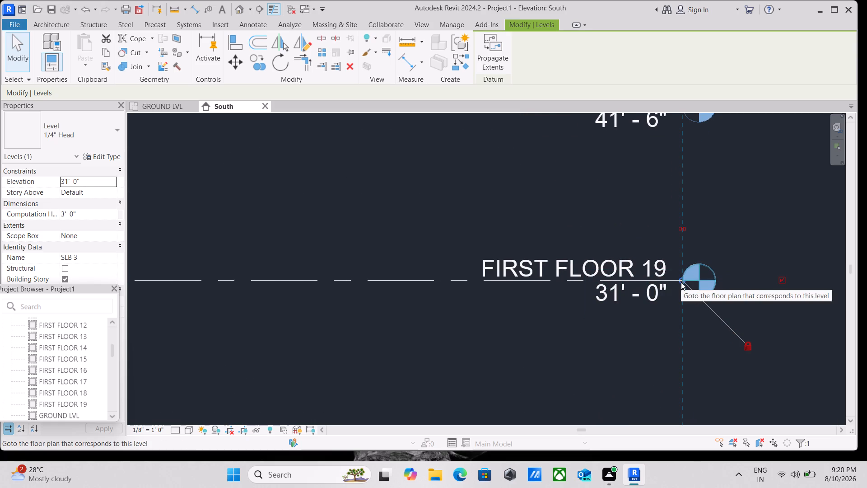
# Unlock the alignment constraint at the head end of the SLB 3 level at 31' 0".
pyautogui.click(681, 282)
pyautogui.click(748, 347)
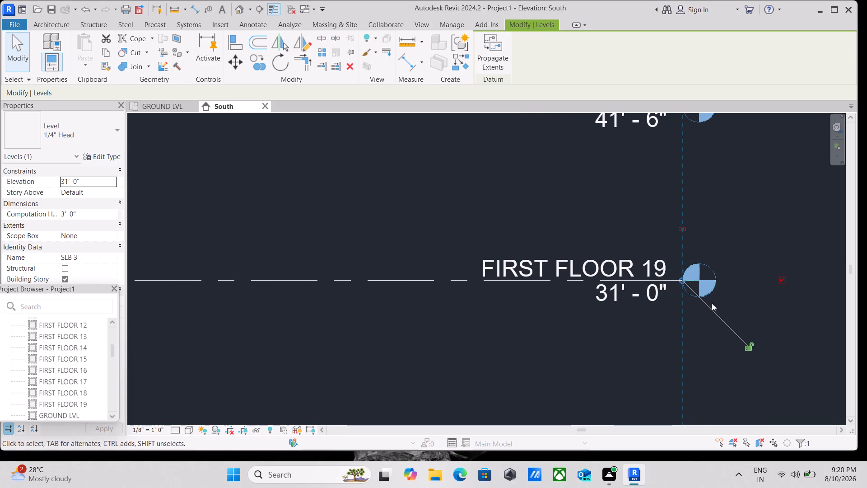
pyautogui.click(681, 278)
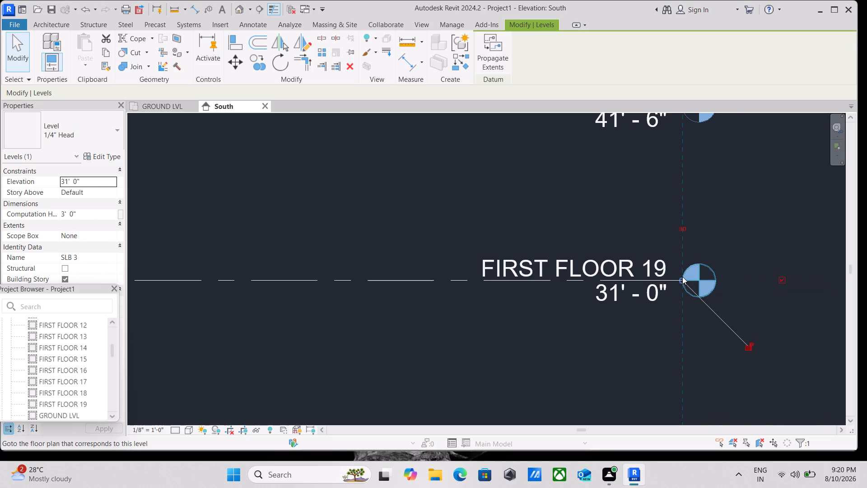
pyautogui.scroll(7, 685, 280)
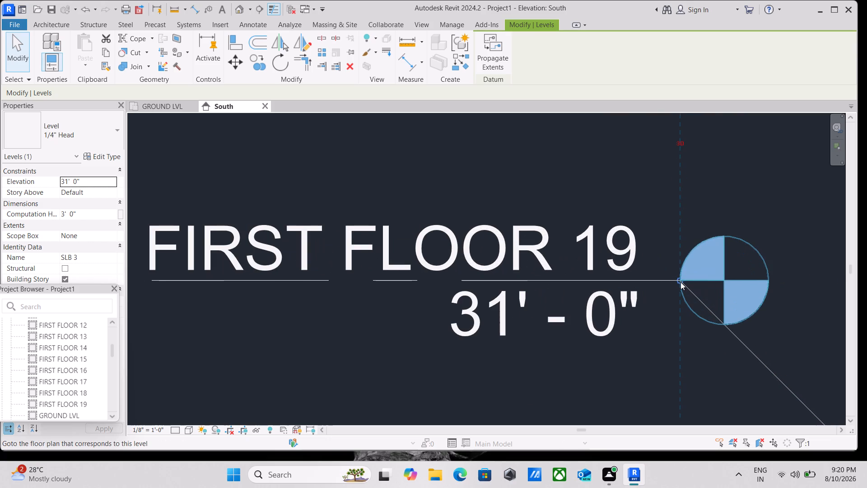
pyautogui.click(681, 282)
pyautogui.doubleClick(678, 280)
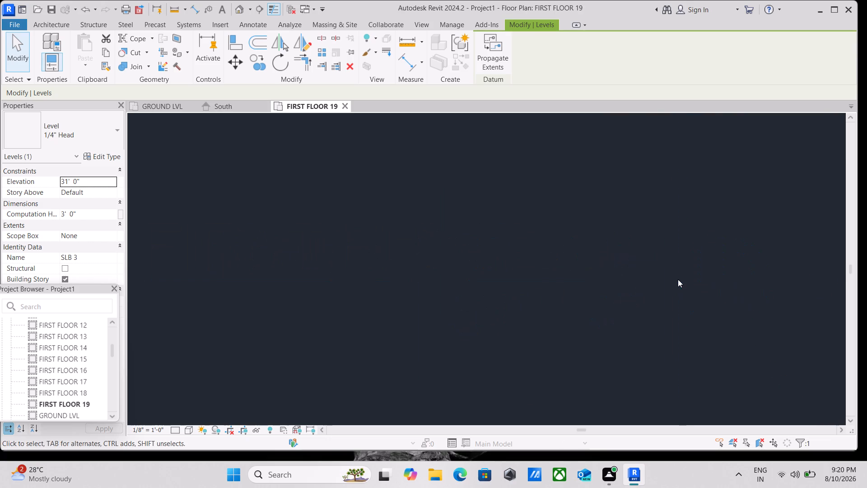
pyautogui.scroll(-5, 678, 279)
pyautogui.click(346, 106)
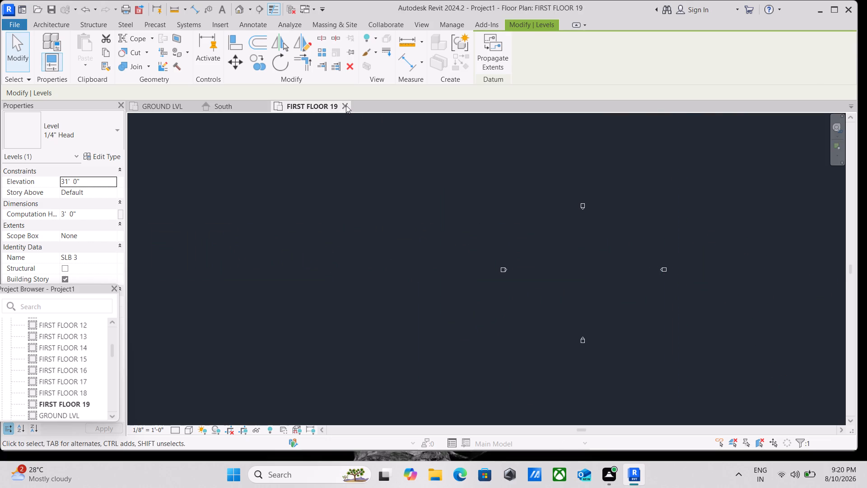
# Unlock the alignment constraint at the headless end of the overlapping FIRST FLOOR 7 level at 31' 0".
pyautogui.scroll(-3, 468, 262)
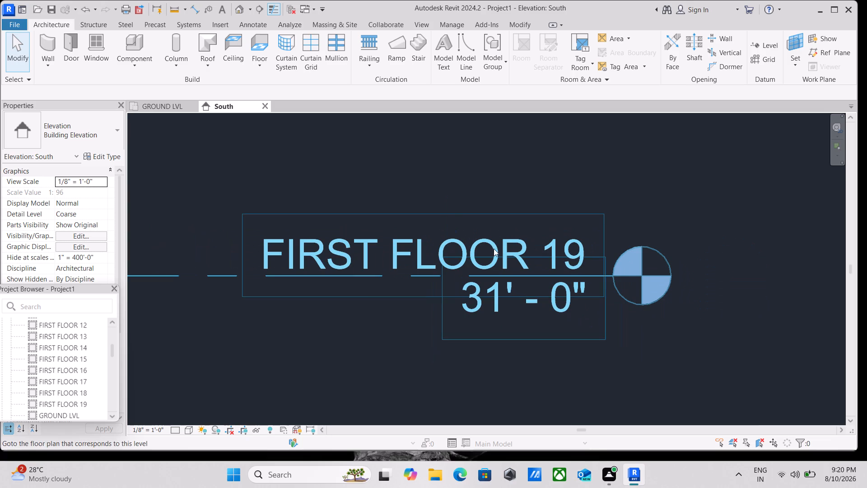
pyautogui.scroll(2, 642, 312)
pyautogui.scroll(1, 593, 274)
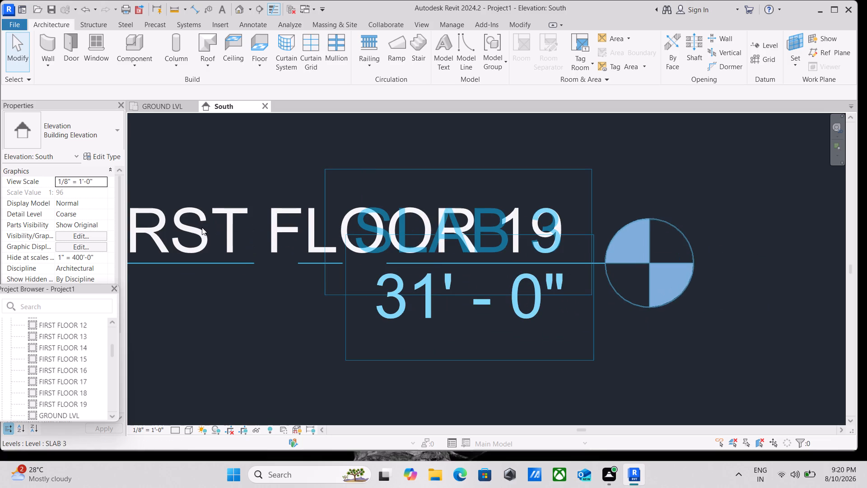
pyautogui.click(203, 227)
pyautogui.scroll(-1, 278, 238)
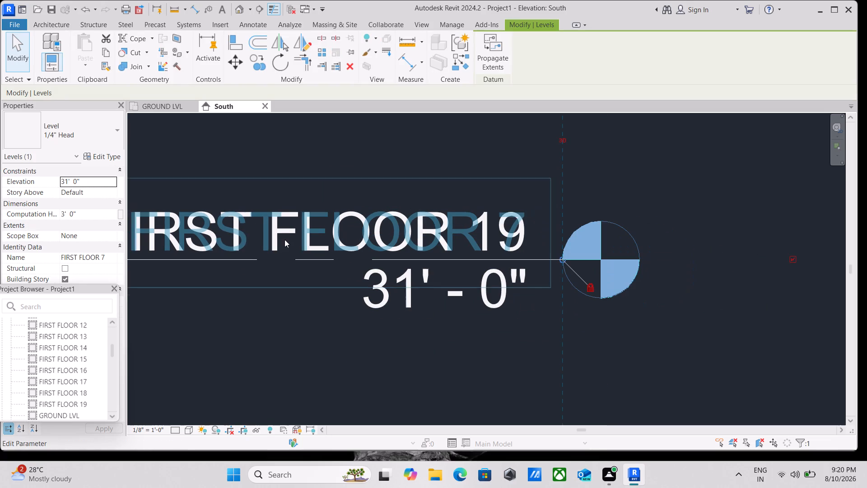
pyautogui.scroll(-10, 545, 290)
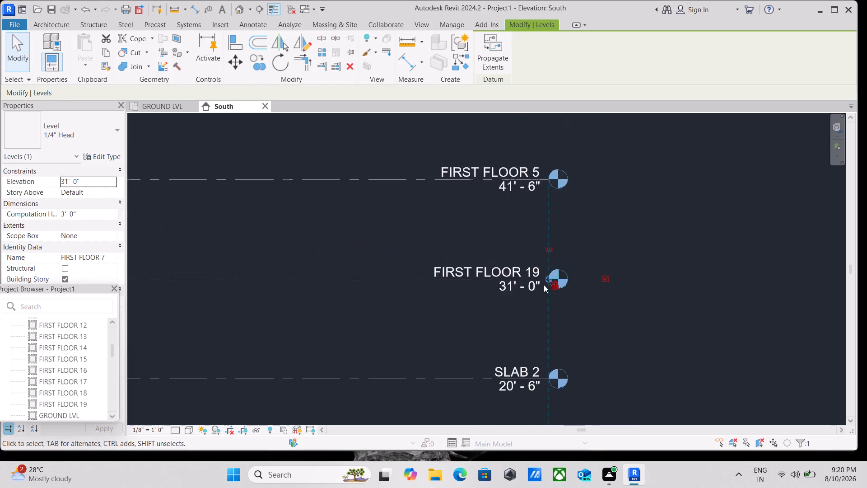
pyautogui.scroll(-5, 544, 285)
pyautogui.scroll(-2, 360, 324)
pyautogui.moveTo(360, 324); pyautogui.dragTo(679, 307, button='middle')
pyautogui.scroll(-3, 682, 307)
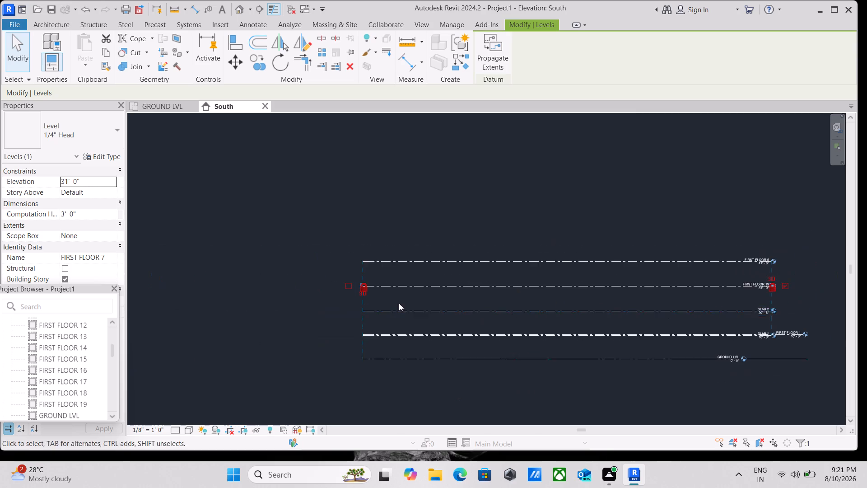
pyautogui.scroll(13, 378, 290)
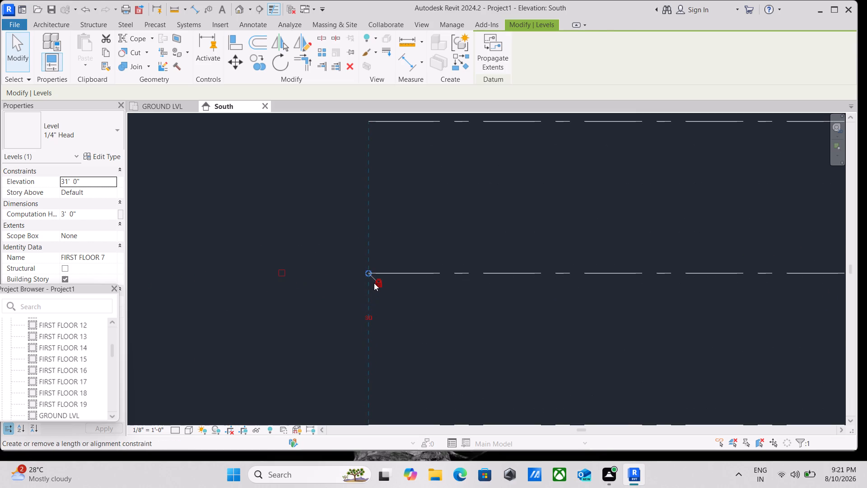
pyautogui.click(374, 283)
pyautogui.scroll(-4, 400, 294)
pyautogui.scroll(-4, 461, 324)
pyautogui.moveTo(461, 324); pyautogui.dragTo(461, 324, button='middle')
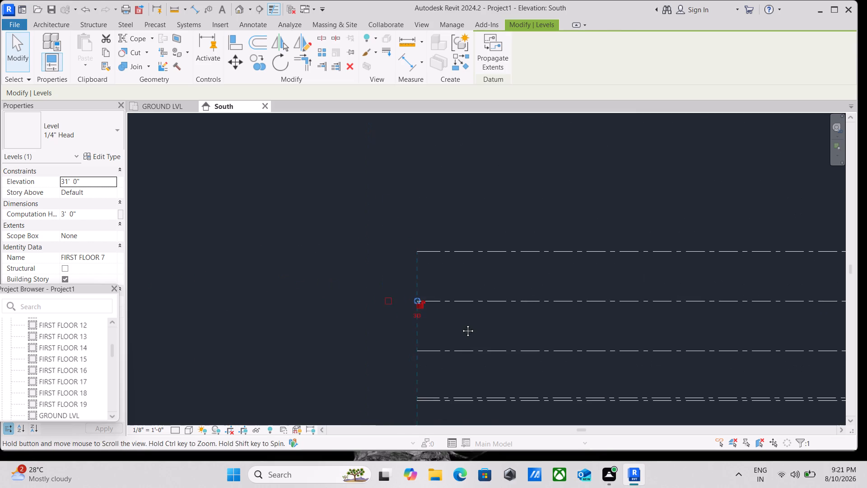
# Unlock the alignment constraint at the head end of the FIRST FLOOR 7 level.
pyautogui.moveTo(461, 324); pyautogui.dragTo(178, 262, button='middle')
pyautogui.scroll(-3, 278, 283)
pyautogui.scroll(3, 681, 308)
pyautogui.moveTo(681, 308); pyautogui.dragTo(681, 307, button='middle')
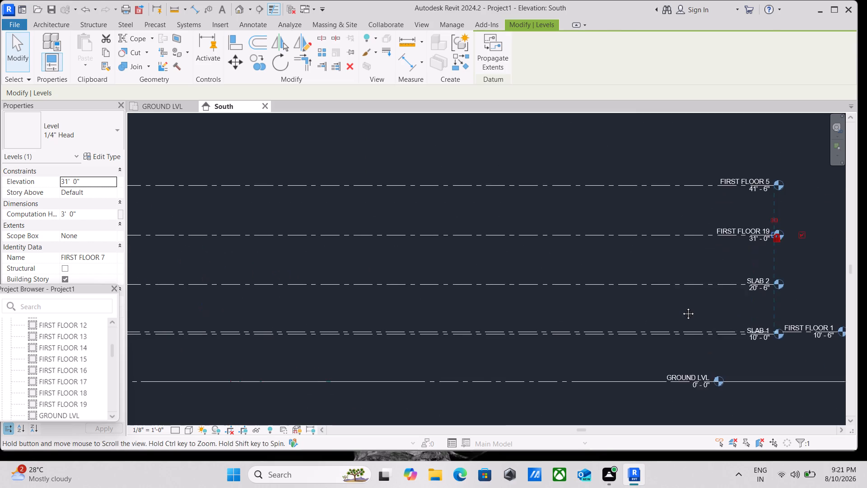
pyautogui.moveTo(681, 307); pyautogui.dragTo(388, 320, button='middle')
pyautogui.scroll(3, 499, 262)
pyautogui.scroll(2, 432, 240)
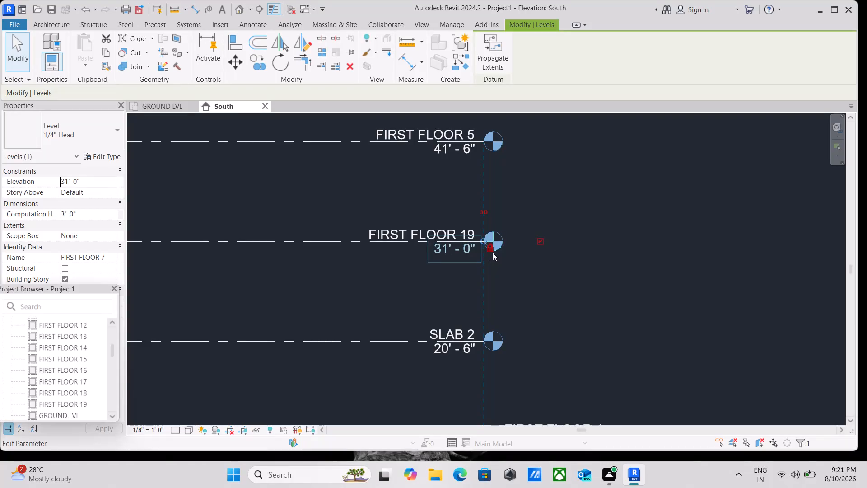
pyautogui.click(493, 249)
pyautogui.scroll(7, 480, 243)
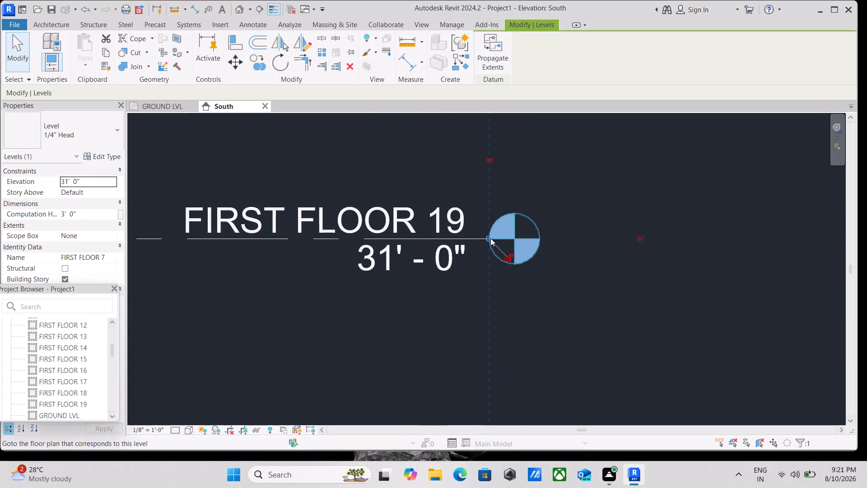
pyautogui.click(487, 238)
pyautogui.click(486, 239)
pyautogui.scroll(3, 488, 239)
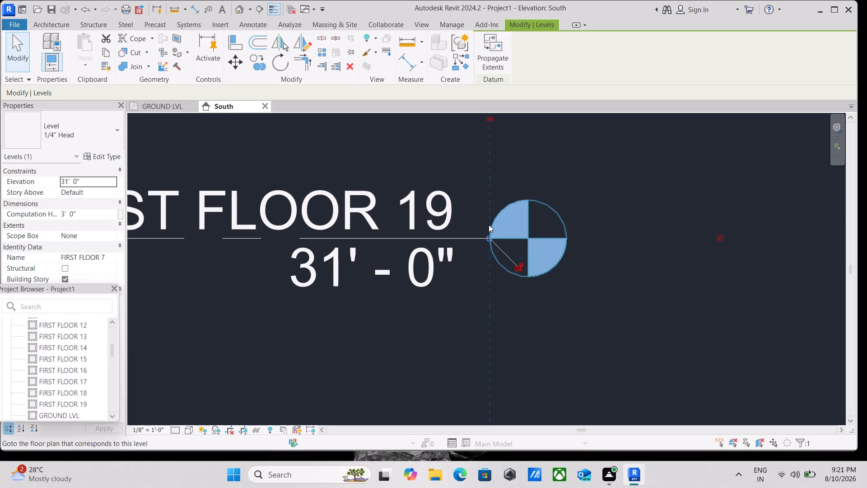
# Select the overlapping FIRST FLOOR 19 level at 31' 0" and unlock the alignment constraint at its head end.
pyautogui.scroll(-3, 485, 228)
pyautogui.scroll(-4, 476, 287)
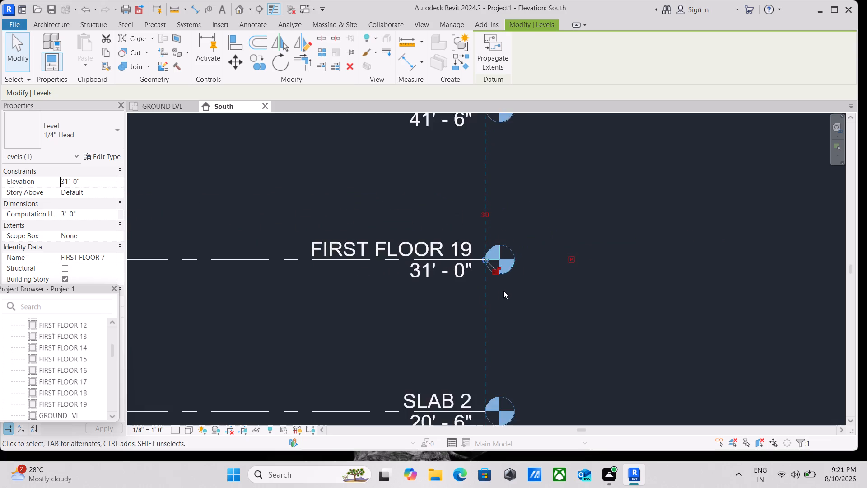
pyautogui.scroll(-3, 508, 287)
pyautogui.moveTo(513, 287); pyautogui.dragTo(655, 317, button='middle')
pyautogui.scroll(-1, 657, 315)
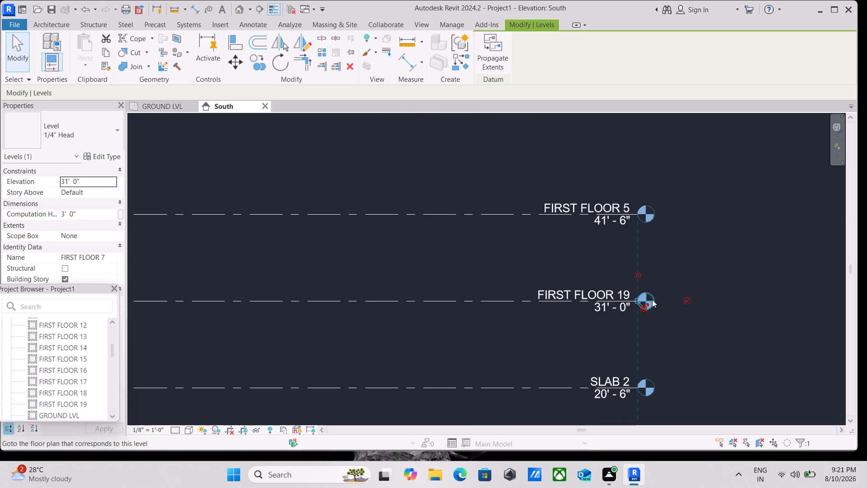
pyautogui.scroll(5, 561, 299)
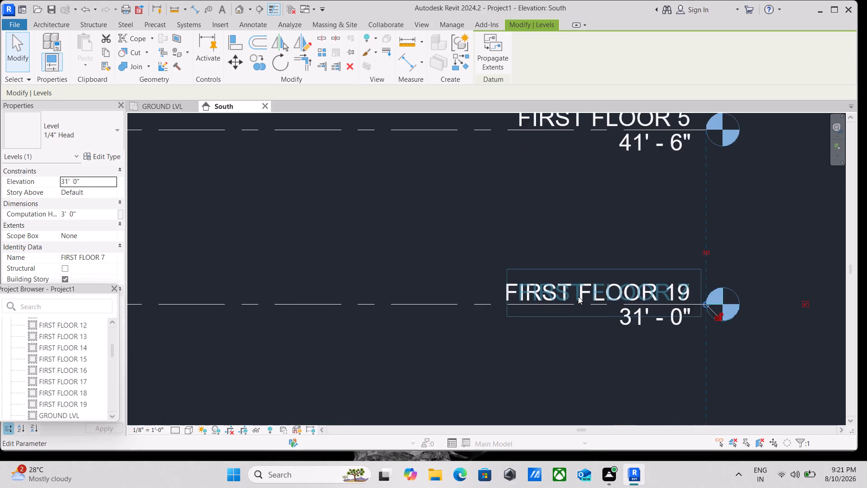
pyautogui.scroll(6, 578, 296)
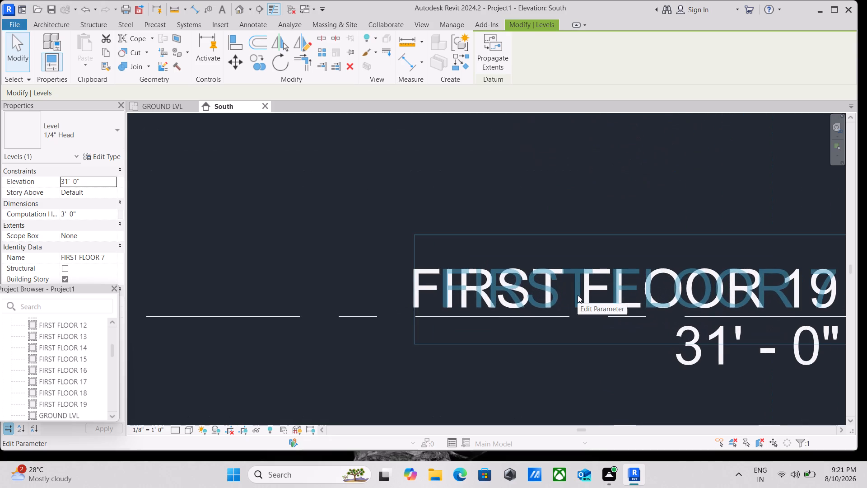
pyautogui.scroll(-1, 578, 295)
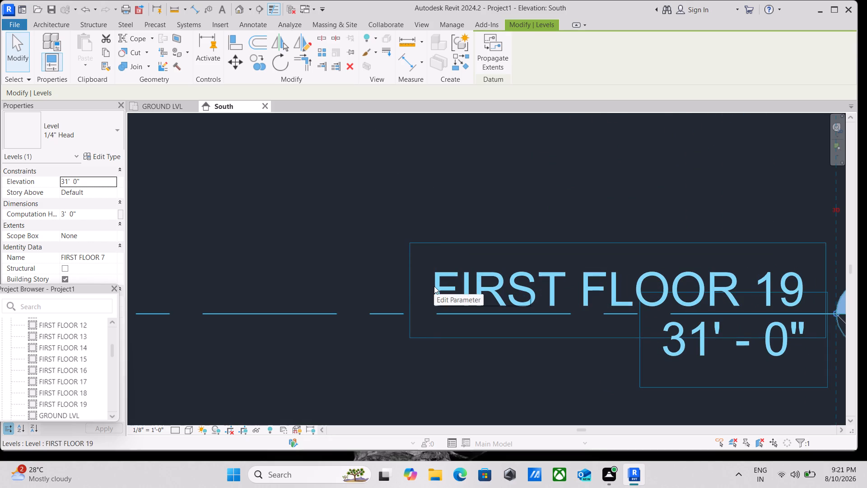
pyautogui.click(433, 286)
pyautogui.scroll(-4, 433, 286)
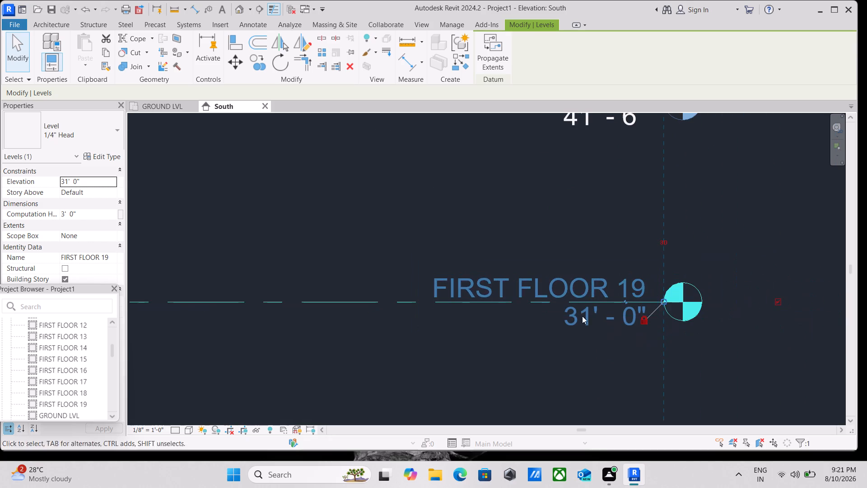
pyautogui.scroll(-4, 648, 320)
pyautogui.scroll(-3, 589, 312)
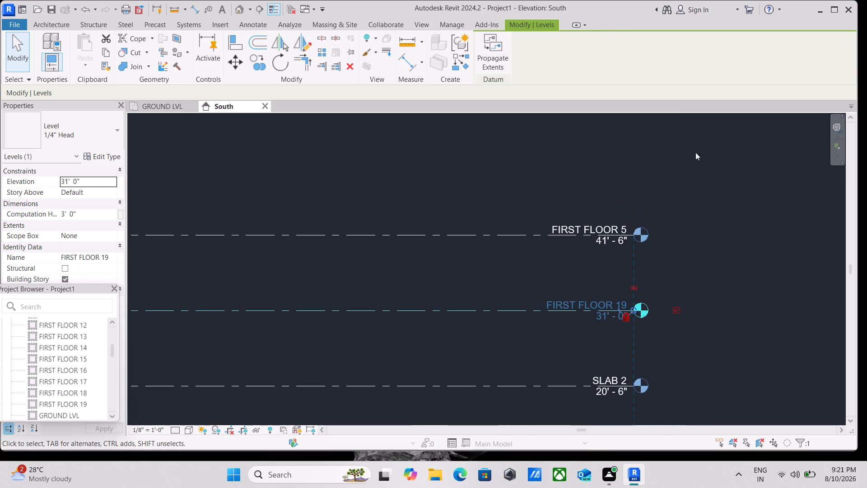
pyautogui.scroll(-3, 392, 217)
pyautogui.scroll(-2, 288, 295)
pyautogui.moveTo(291, 295); pyautogui.dragTo(499, 291, button='middle')
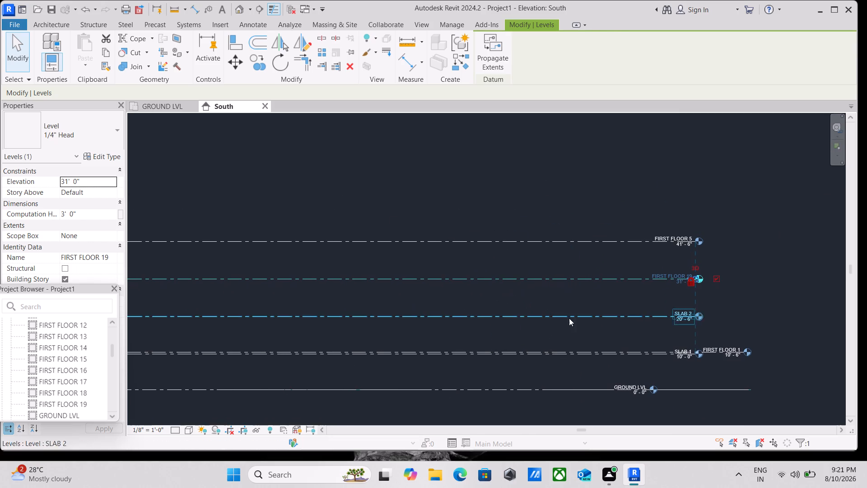
pyautogui.scroll(3, 722, 348)
pyautogui.scroll(4, 654, 361)
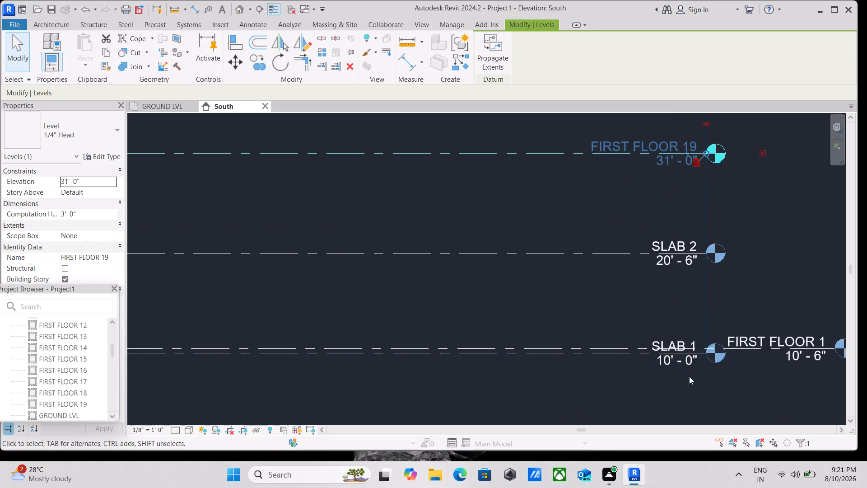
pyautogui.scroll(2, 702, 375)
pyautogui.scroll(-3, 691, 334)
pyautogui.moveTo(646, 311); pyautogui.dragTo(646, 358, button='middle')
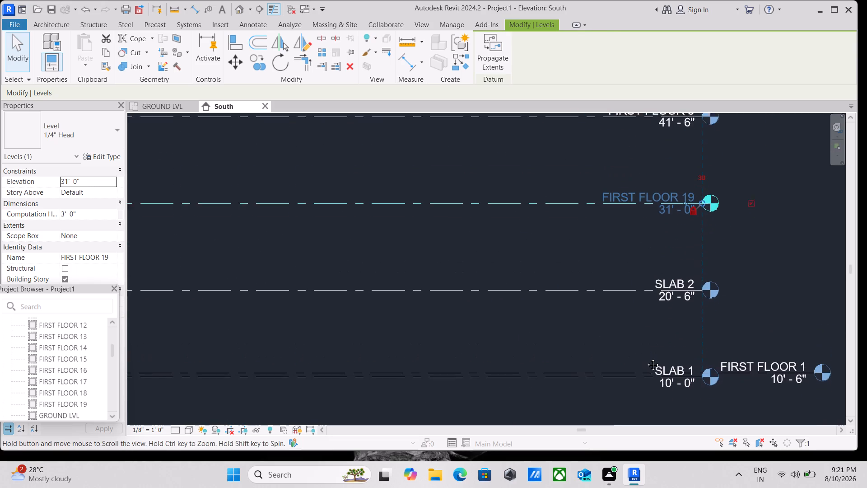
pyautogui.moveTo(646, 358); pyautogui.dragTo(646, 360, button='middle')
pyautogui.scroll(-2, 645, 345)
pyautogui.scroll(3, 689, 249)
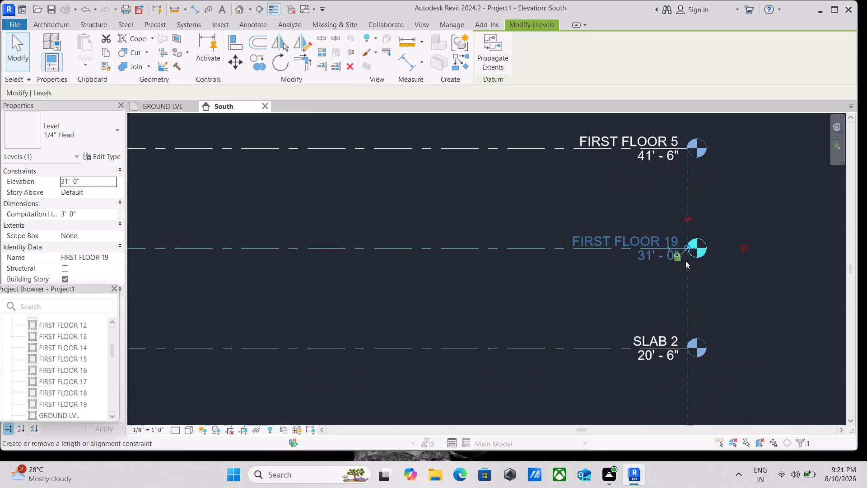
pyautogui.click(677, 261)
pyautogui.scroll(13, 689, 255)
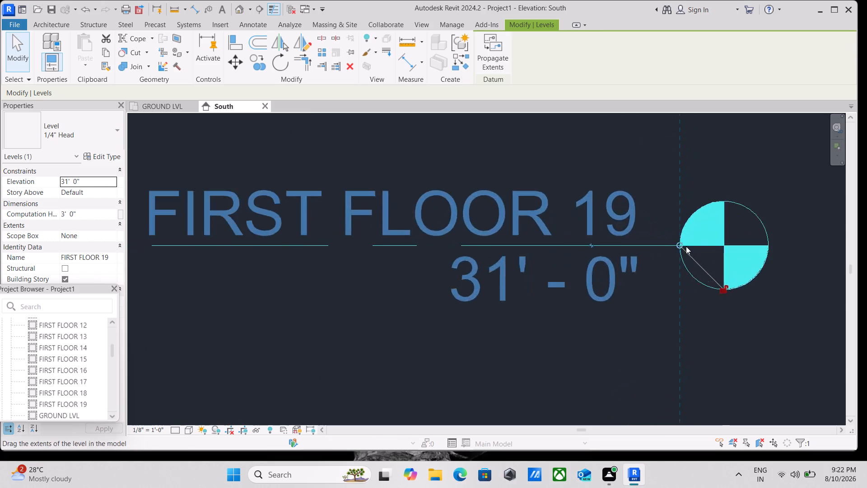
pyautogui.scroll(4, 686, 246)
pyautogui.click(673, 244)
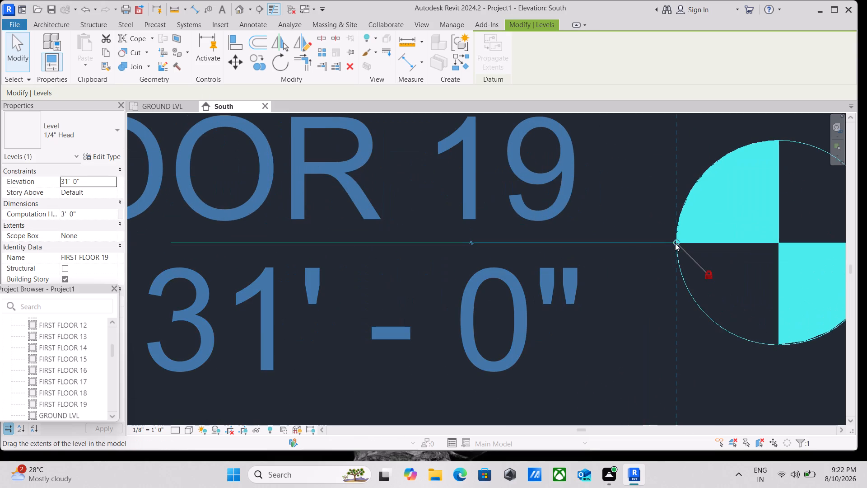
pyautogui.click(675, 243)
pyautogui.click(708, 276)
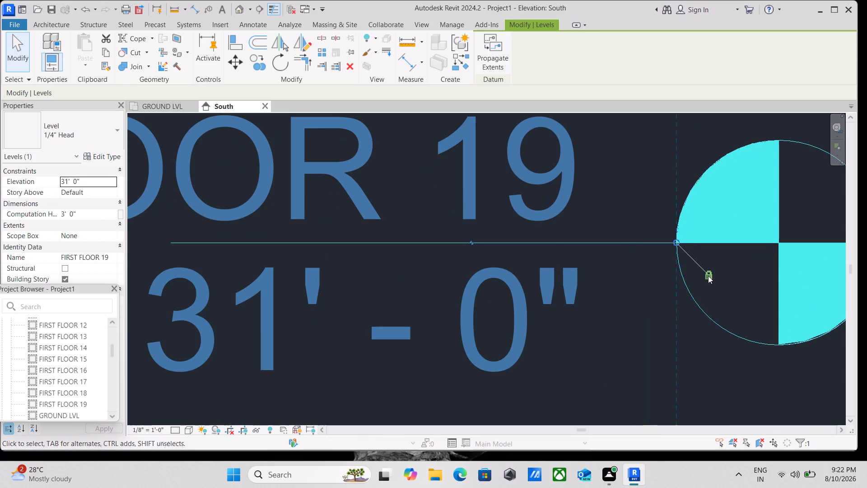
# Extend the head end of the FIRST FLOOR 19 level outward, offsetting it slightly from the overlapping levels at 31' 0".
pyautogui.moveTo(675, 242); pyautogui.dragTo(712, 243)
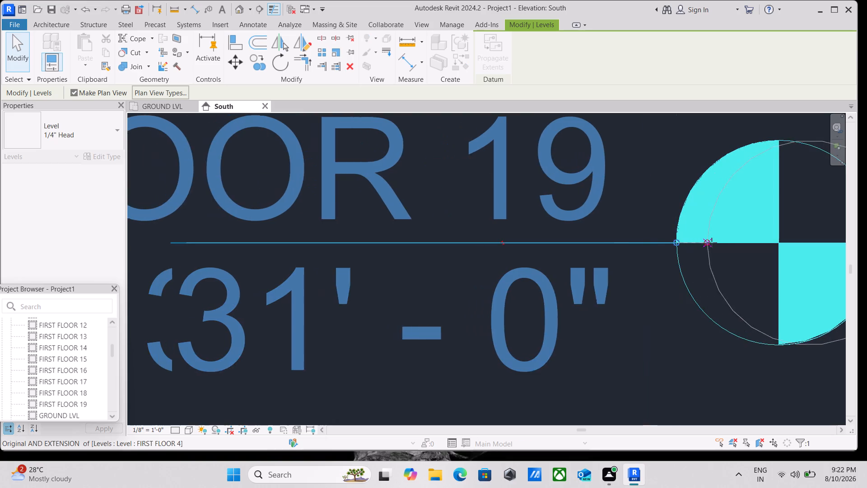
pyautogui.moveTo(712, 243); pyautogui.dragTo(789, 277)
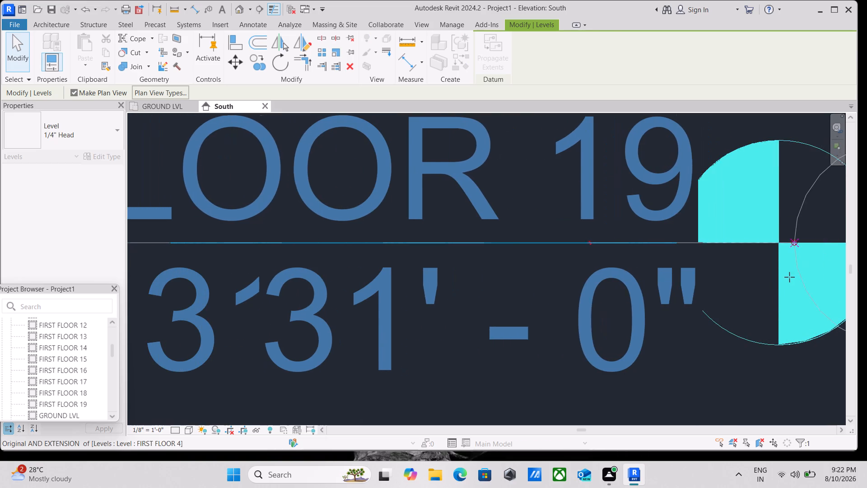
pyautogui.moveTo(789, 277); pyautogui.dragTo(825, 287)
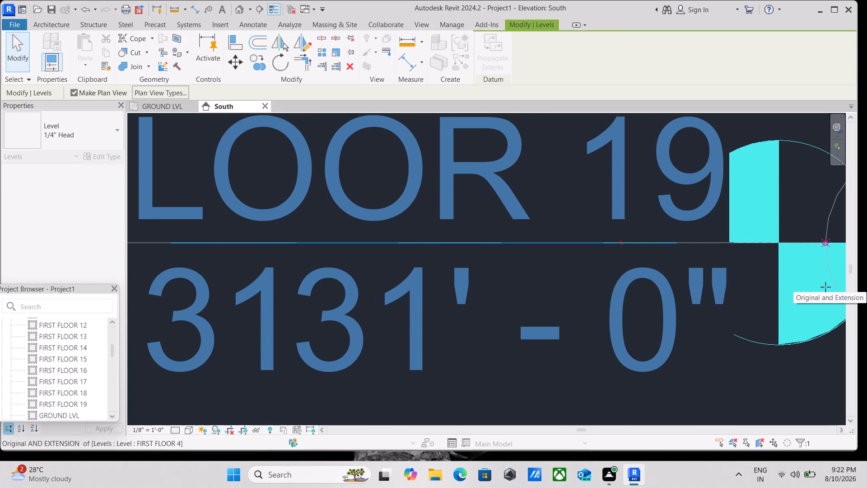
pyautogui.moveTo(825, 287); pyautogui.dragTo(825, 286)
pyautogui.scroll(-7, 825, 286)
pyautogui.click(826, 286)
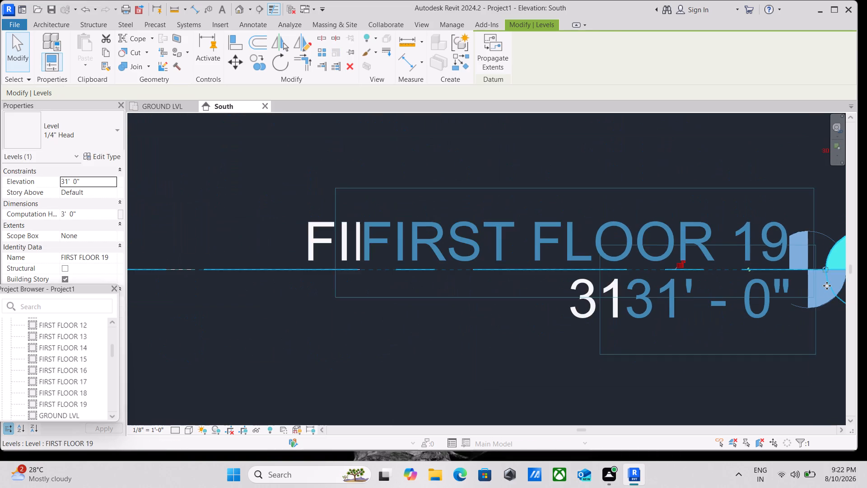
pyautogui.scroll(-10, 827, 286)
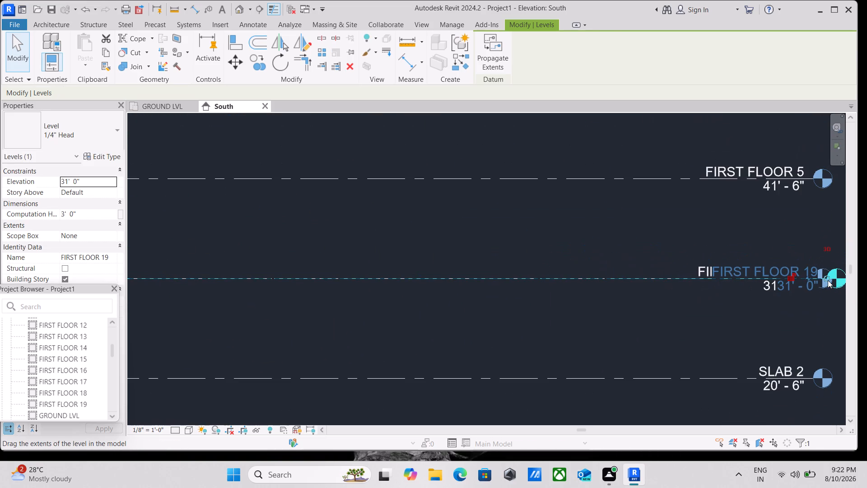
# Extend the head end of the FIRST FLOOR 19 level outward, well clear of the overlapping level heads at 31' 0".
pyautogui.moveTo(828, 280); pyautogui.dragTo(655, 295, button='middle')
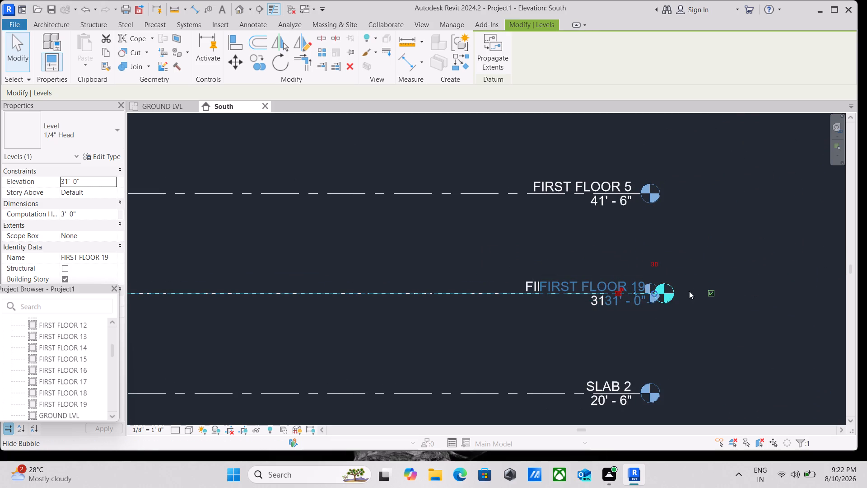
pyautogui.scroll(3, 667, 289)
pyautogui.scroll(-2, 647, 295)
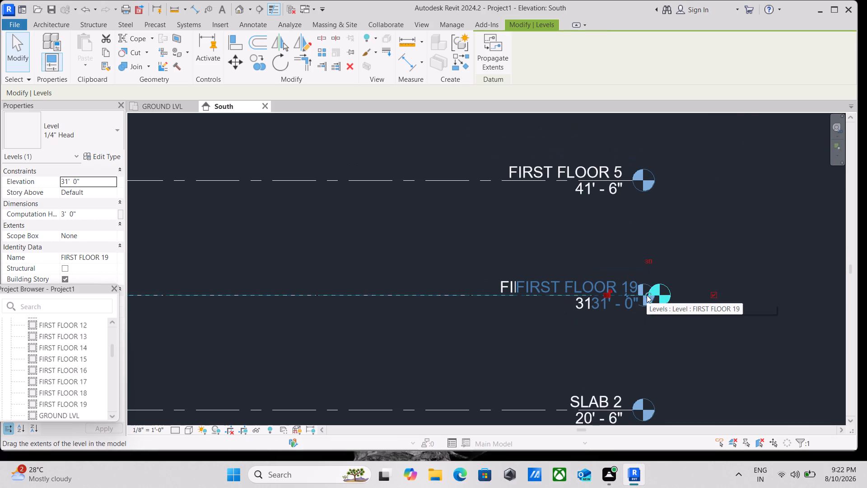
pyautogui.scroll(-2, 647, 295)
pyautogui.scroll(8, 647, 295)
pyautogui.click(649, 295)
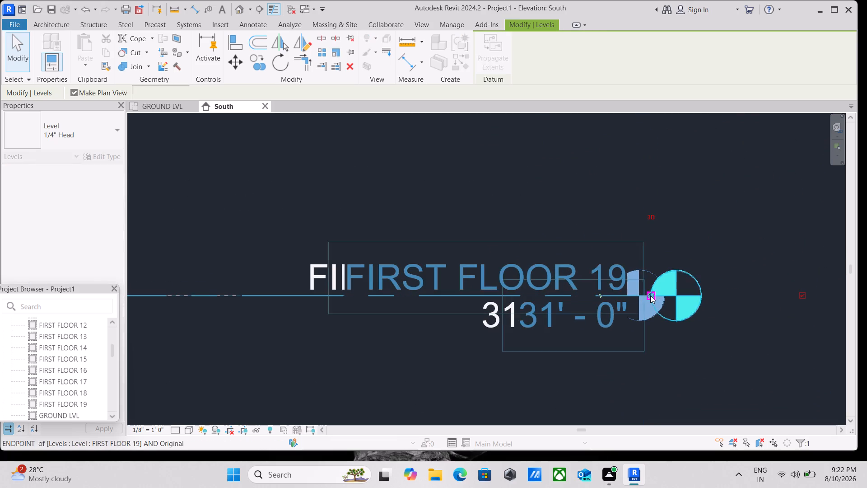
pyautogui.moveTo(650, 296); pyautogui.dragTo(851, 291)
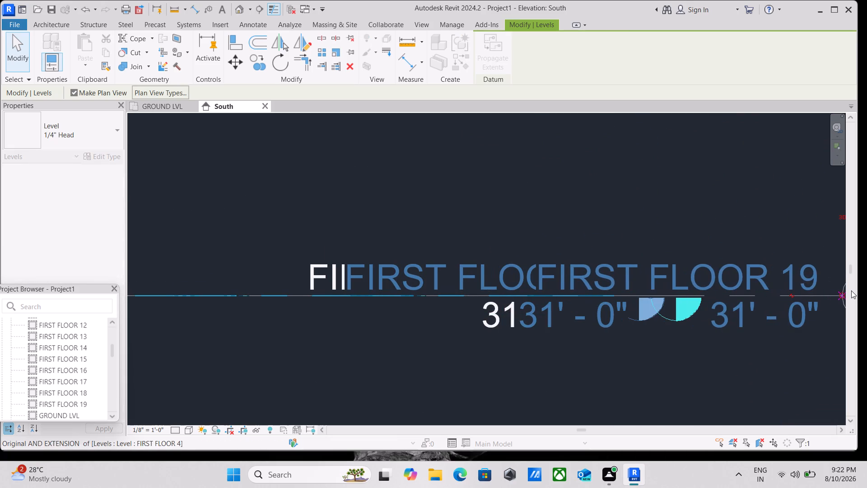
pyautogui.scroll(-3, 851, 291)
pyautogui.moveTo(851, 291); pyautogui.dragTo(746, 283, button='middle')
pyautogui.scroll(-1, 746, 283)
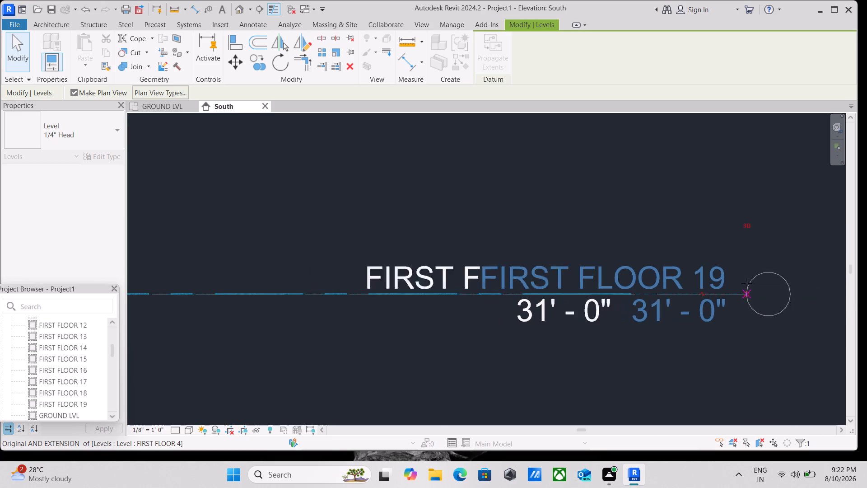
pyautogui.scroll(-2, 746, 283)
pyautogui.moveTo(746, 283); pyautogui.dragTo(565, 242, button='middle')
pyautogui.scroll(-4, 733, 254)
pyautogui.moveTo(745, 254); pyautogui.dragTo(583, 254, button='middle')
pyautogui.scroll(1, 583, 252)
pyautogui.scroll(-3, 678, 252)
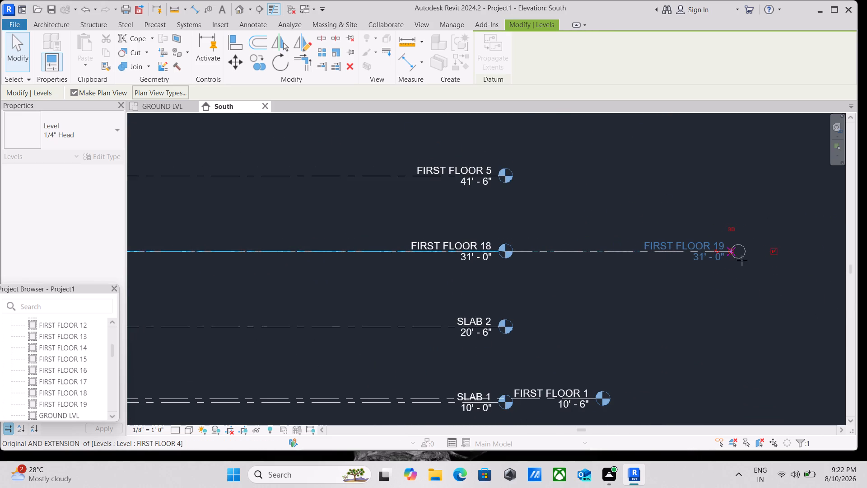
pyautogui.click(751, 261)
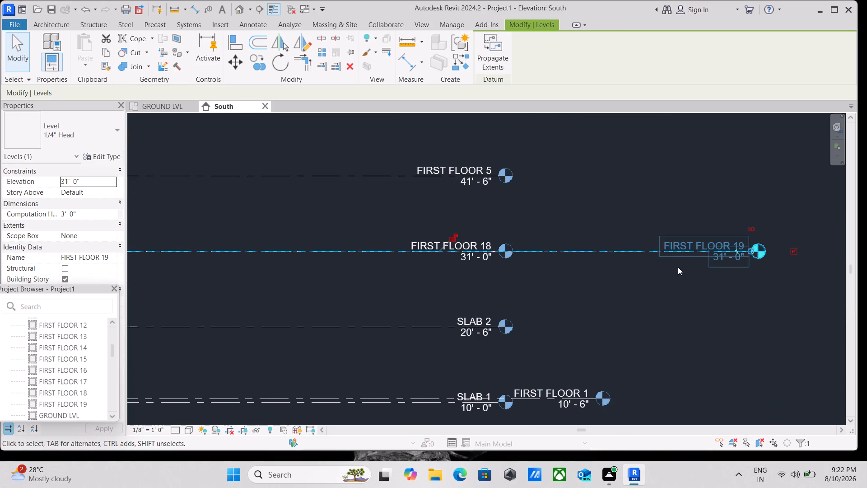
# Delete the FIRST FLOOR 19 level together with its associated plan views.
pyautogui.rightClick(704, 247)
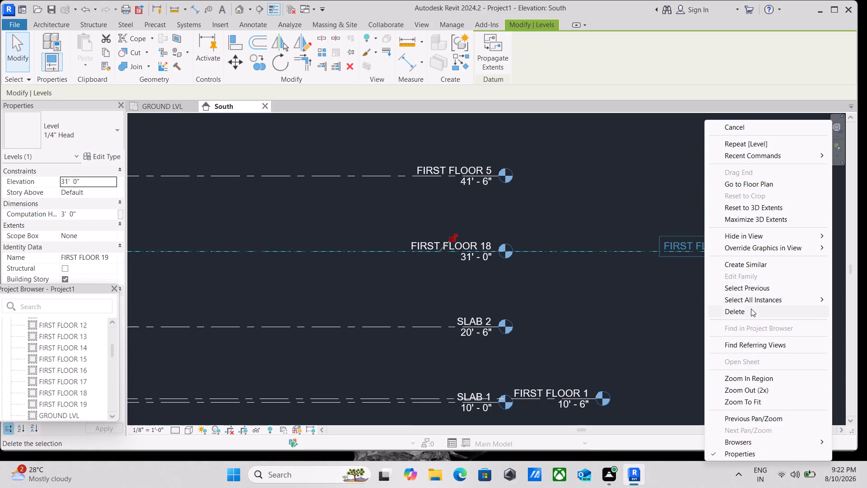
pyautogui.click(751, 311)
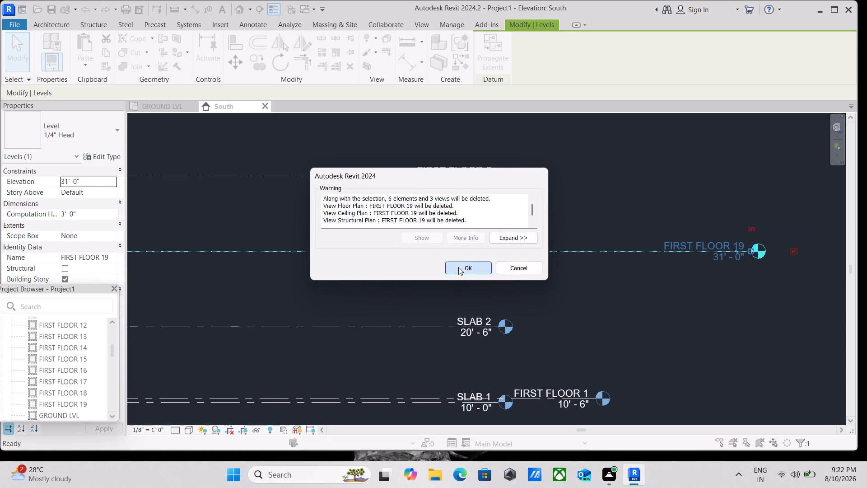
pyautogui.click(458, 267)
# Select the overlapping SLB 3 level at 31' 0" and unlock the alignment constraint at its head end.
pyautogui.click(497, 250)
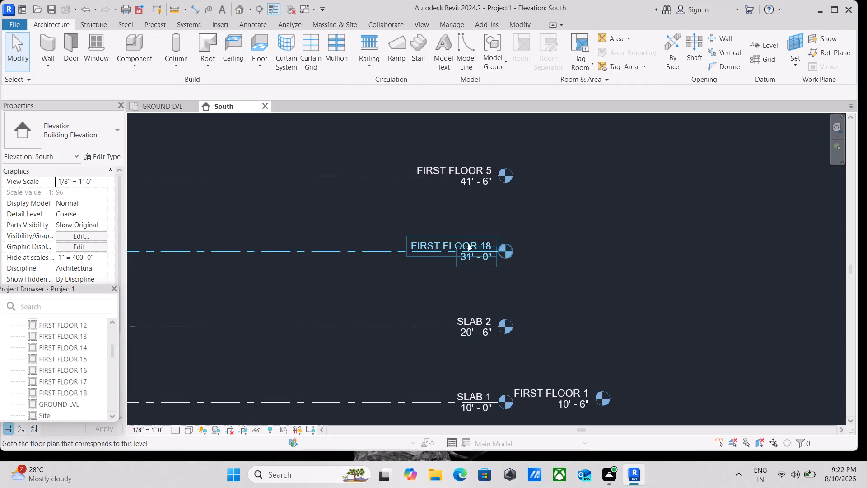
pyautogui.click(468, 244)
pyautogui.scroll(7, 469, 244)
pyautogui.scroll(-1, 494, 247)
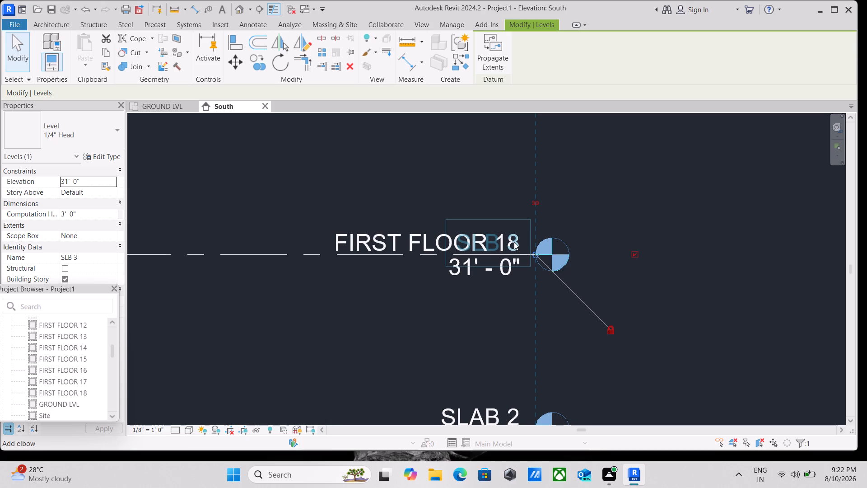
pyautogui.click(609, 330)
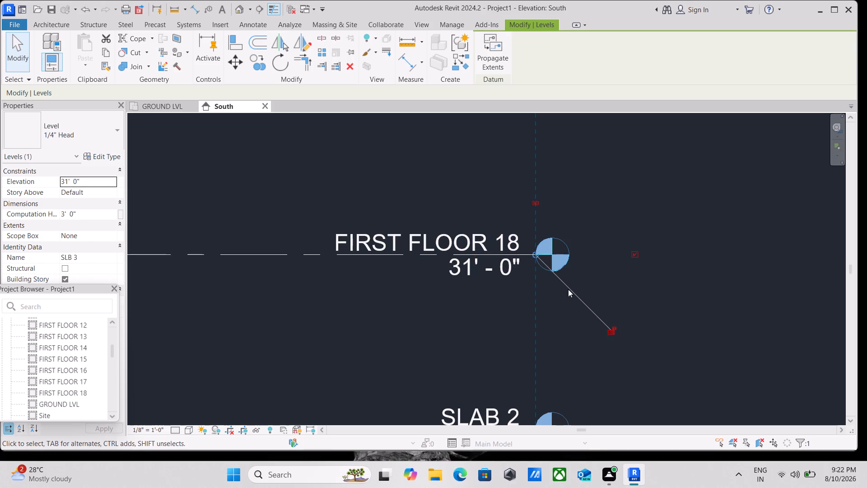
# Try to grab the head end of the SLB 3 level to pull it clear of the overlapping FIRST FLOOR 18 level.
pyautogui.click(533, 253)
pyautogui.scroll(6, 533, 255)
pyautogui.click(538, 254)
pyautogui.click(536, 253)
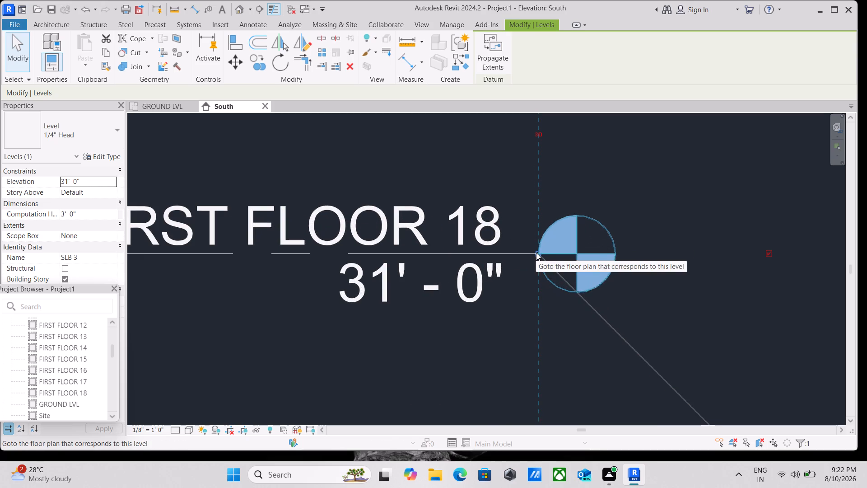
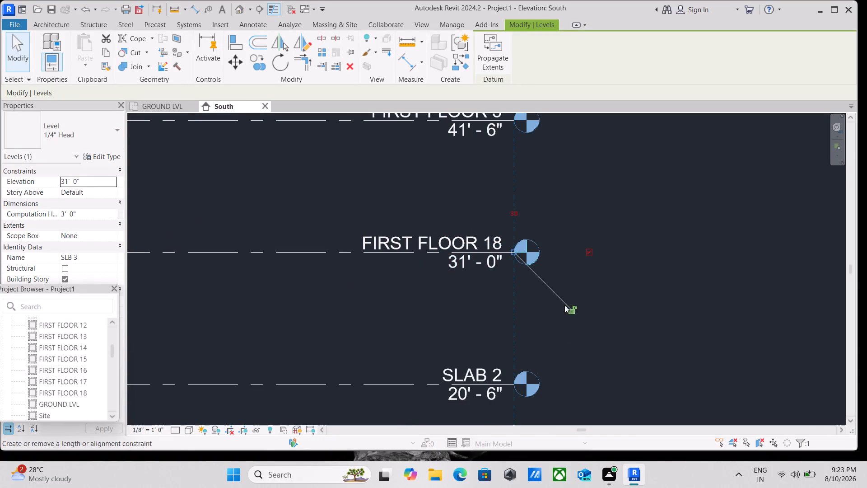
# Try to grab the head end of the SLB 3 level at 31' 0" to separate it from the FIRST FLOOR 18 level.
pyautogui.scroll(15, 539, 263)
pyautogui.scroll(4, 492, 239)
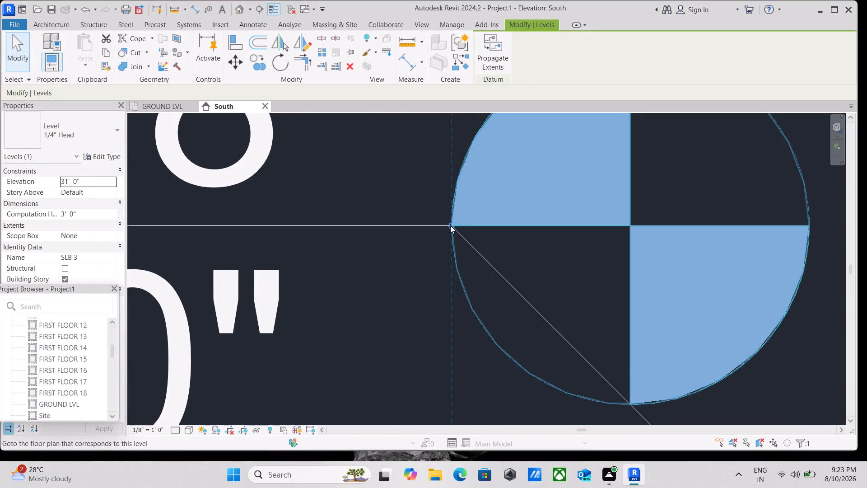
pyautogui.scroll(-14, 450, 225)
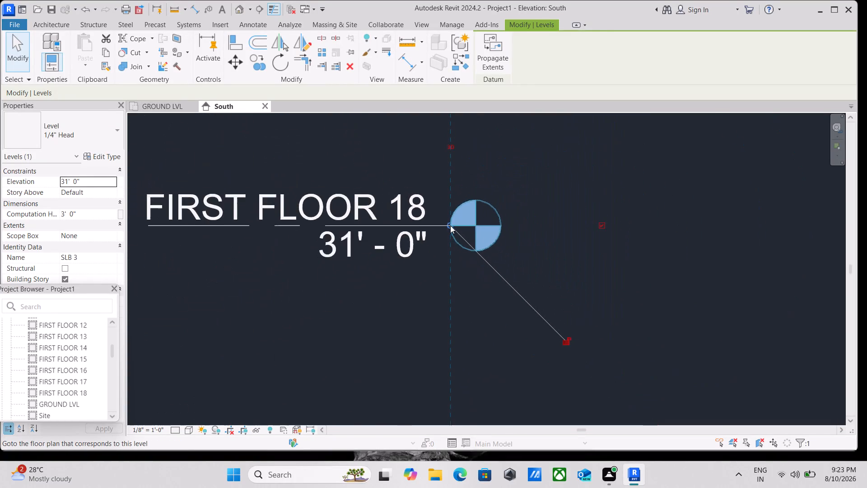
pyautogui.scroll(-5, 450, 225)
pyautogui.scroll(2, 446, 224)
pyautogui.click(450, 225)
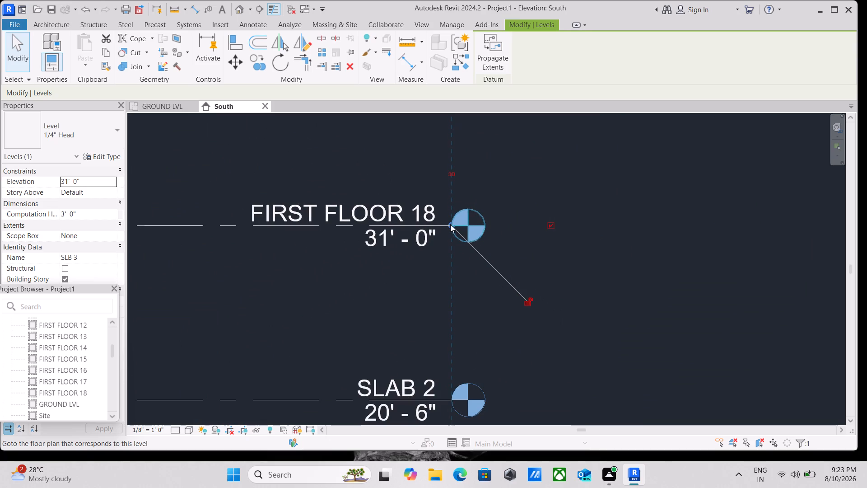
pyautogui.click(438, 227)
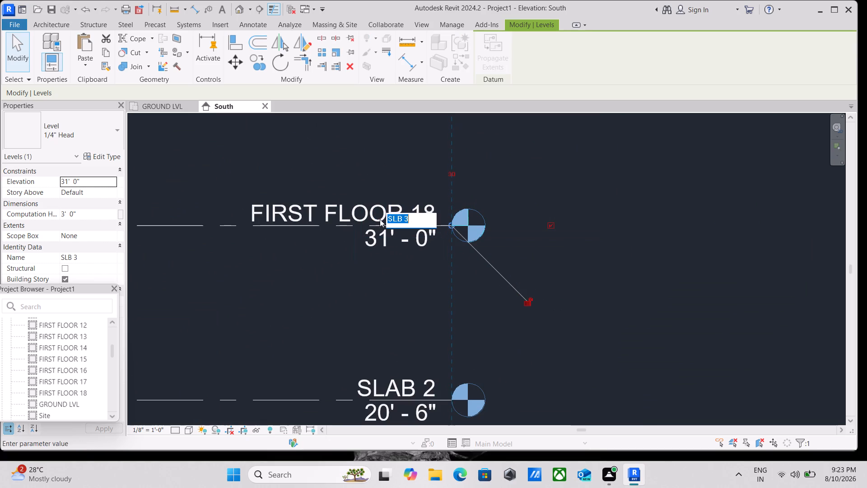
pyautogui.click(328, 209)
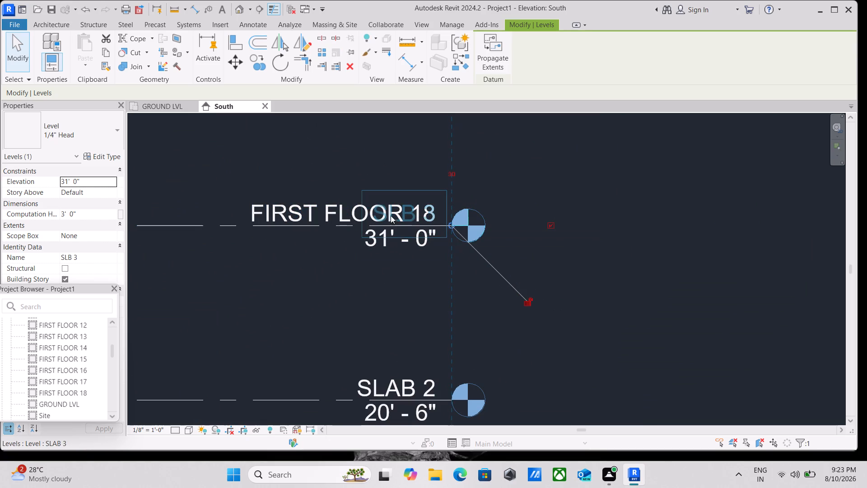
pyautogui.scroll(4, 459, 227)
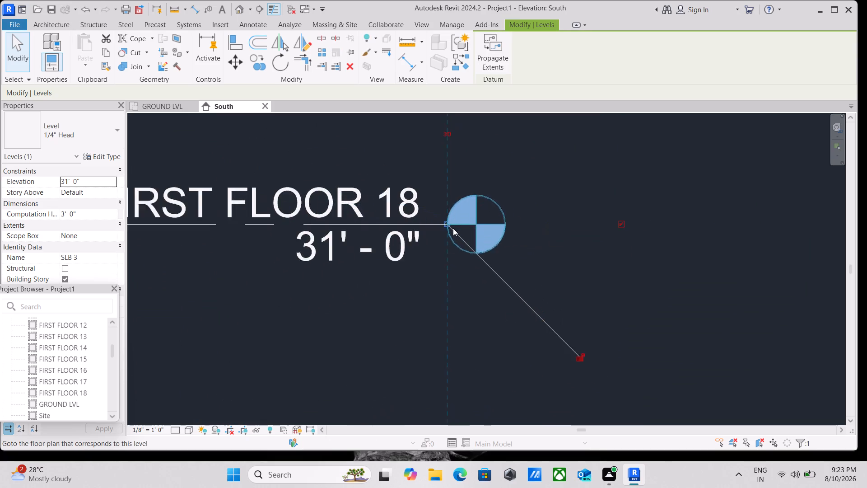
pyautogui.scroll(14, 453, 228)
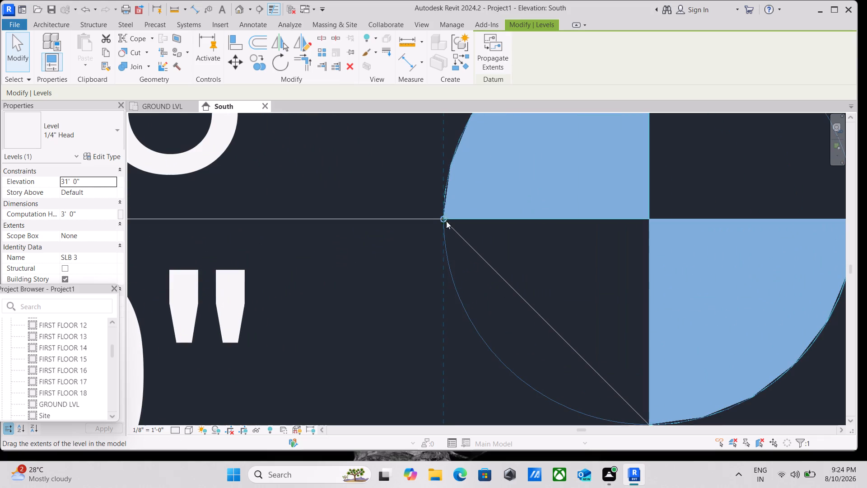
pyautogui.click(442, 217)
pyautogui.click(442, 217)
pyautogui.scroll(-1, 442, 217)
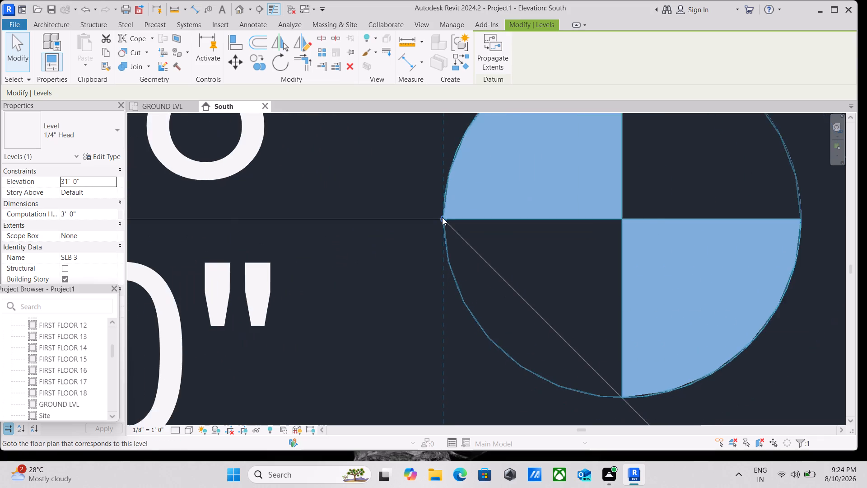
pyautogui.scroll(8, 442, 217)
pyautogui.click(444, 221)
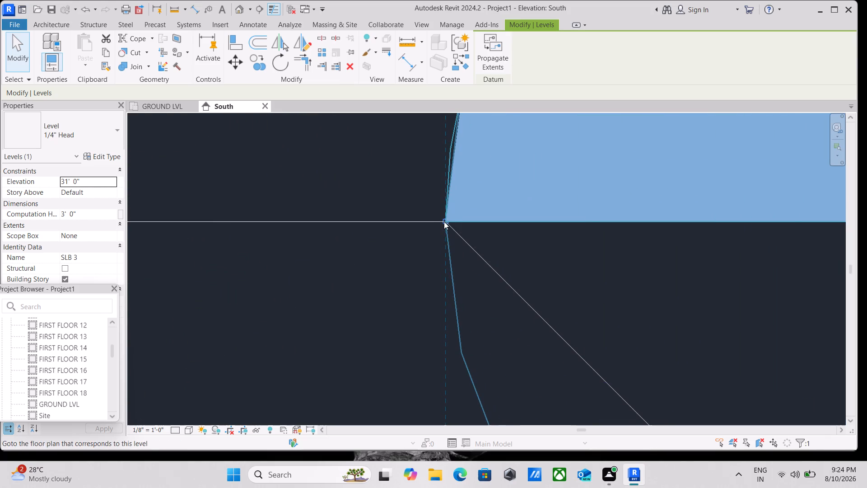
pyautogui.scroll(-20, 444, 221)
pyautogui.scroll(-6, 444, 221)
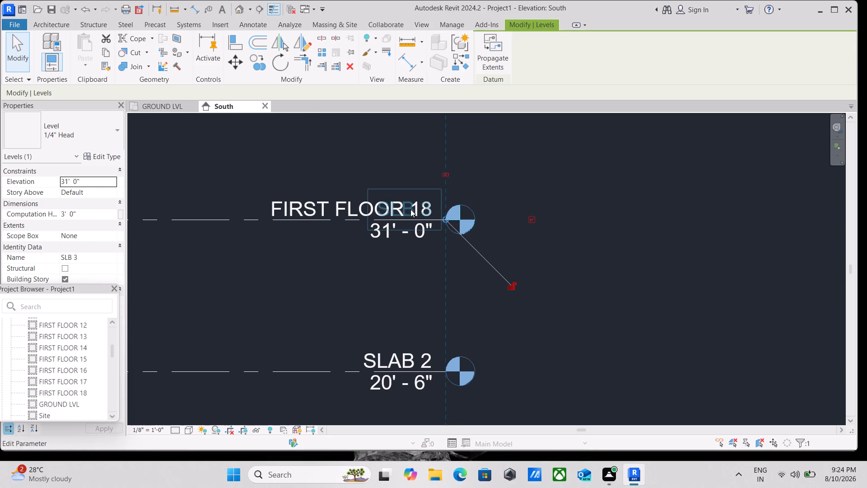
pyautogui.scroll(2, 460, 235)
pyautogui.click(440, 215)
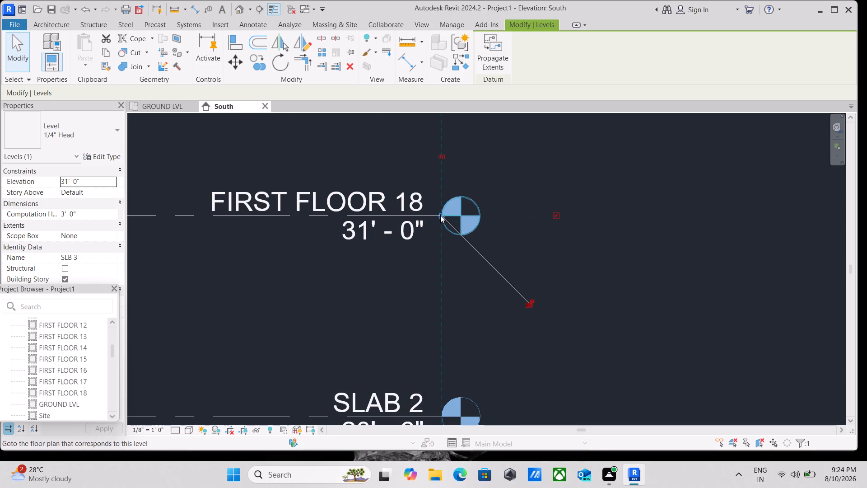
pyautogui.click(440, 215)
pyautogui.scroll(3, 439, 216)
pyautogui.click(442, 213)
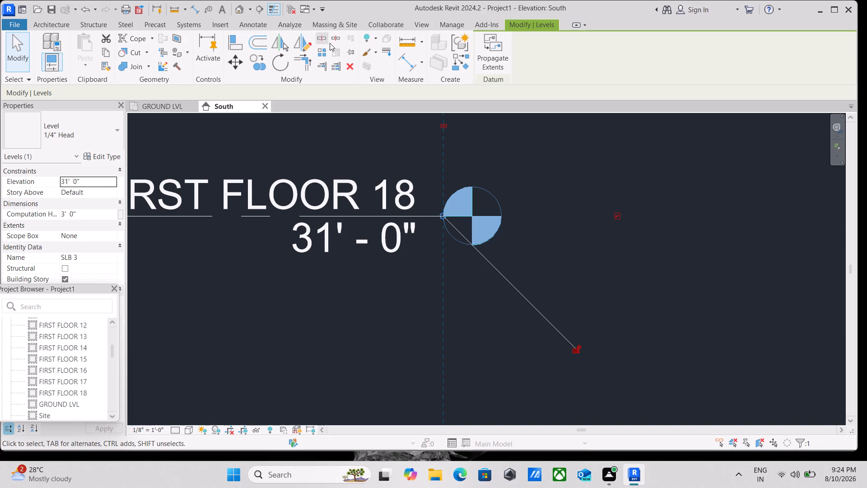
# Examine the stacked levels in the South elevation, from GROUND LVL up to FIRST FLOOR 5.
pyautogui.scroll(-3, 322, 171)
pyautogui.scroll(-7, 319, 249)
pyautogui.moveTo(327, 279); pyautogui.dragTo(330, 279, button='middle')
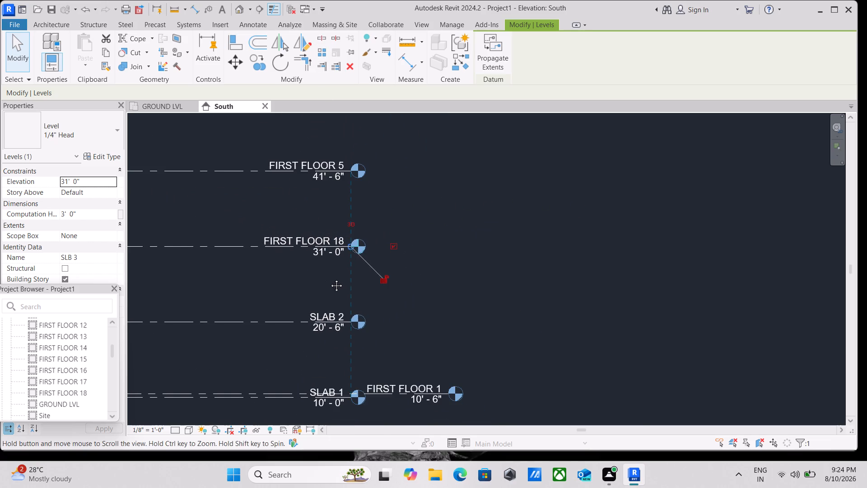
pyautogui.moveTo(330, 279); pyautogui.dragTo(541, 281, button='middle')
pyautogui.scroll(-2, 541, 281)
pyautogui.moveTo(458, 286); pyautogui.dragTo(560, 286, button='middle')
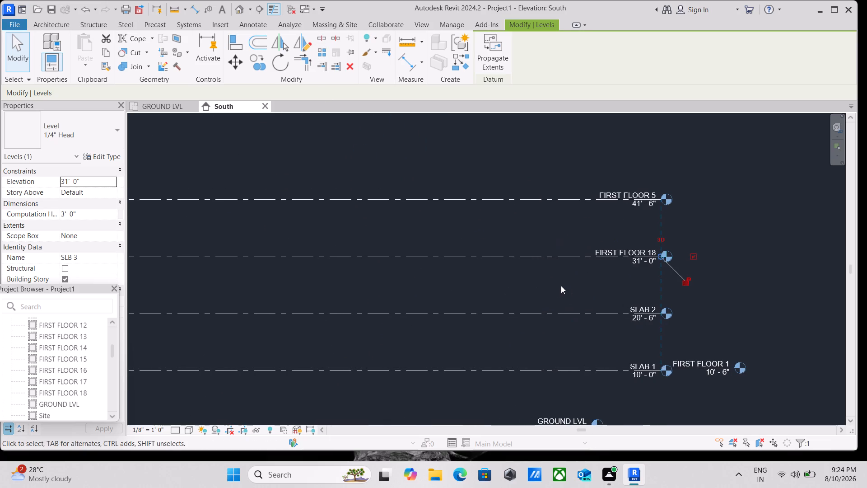
pyautogui.moveTo(549, 295); pyautogui.dragTo(536, 194, button='middle')
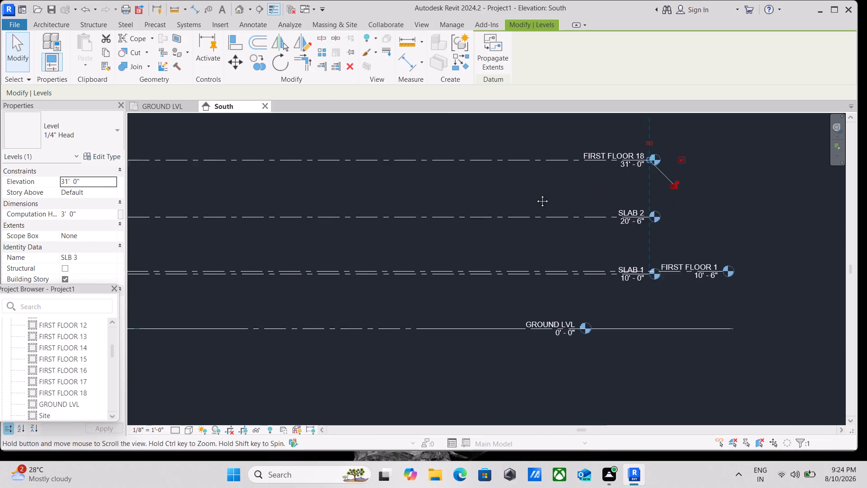
pyautogui.moveTo(536, 194); pyautogui.dragTo(535, 194, button='middle')
pyautogui.scroll(-1, 526, 267)
pyautogui.scroll(2, 506, 239)
pyautogui.scroll(-1, 506, 237)
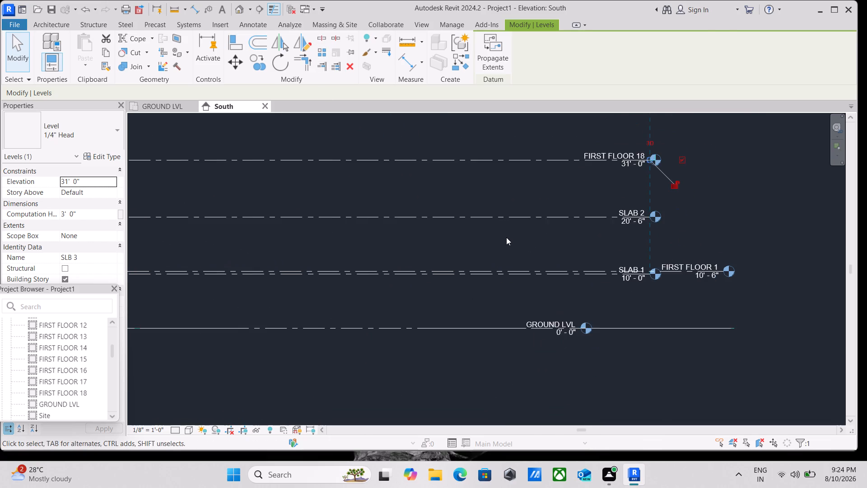
pyautogui.moveTo(506, 237); pyautogui.dragTo(508, 264, button='middle')
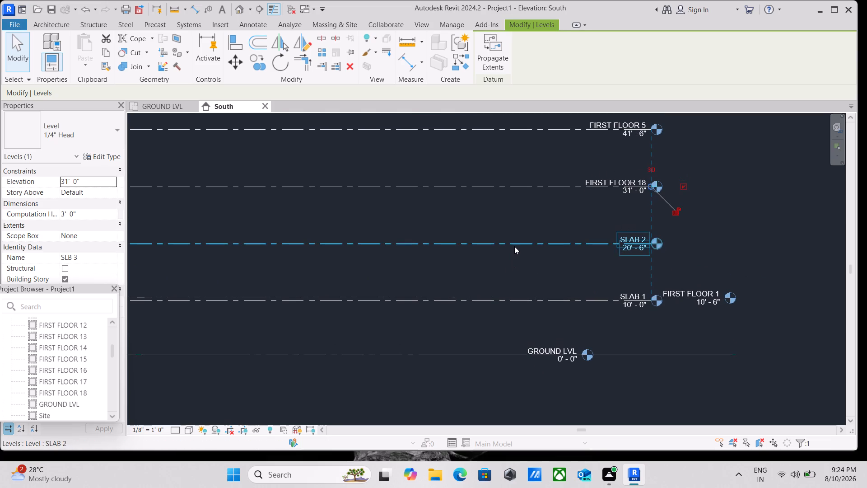
pyautogui.scroll(3, 634, 176)
pyautogui.moveTo(634, 177); pyautogui.dragTo(492, 260, button='middle')
pyautogui.scroll(2, 486, 266)
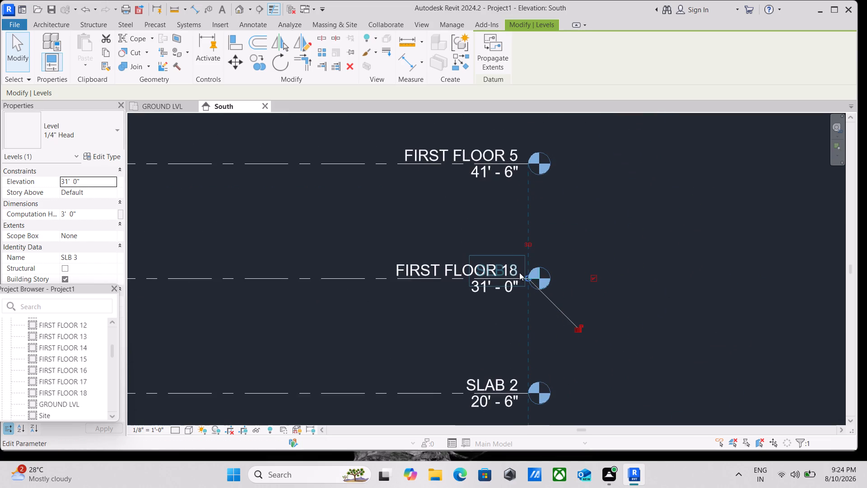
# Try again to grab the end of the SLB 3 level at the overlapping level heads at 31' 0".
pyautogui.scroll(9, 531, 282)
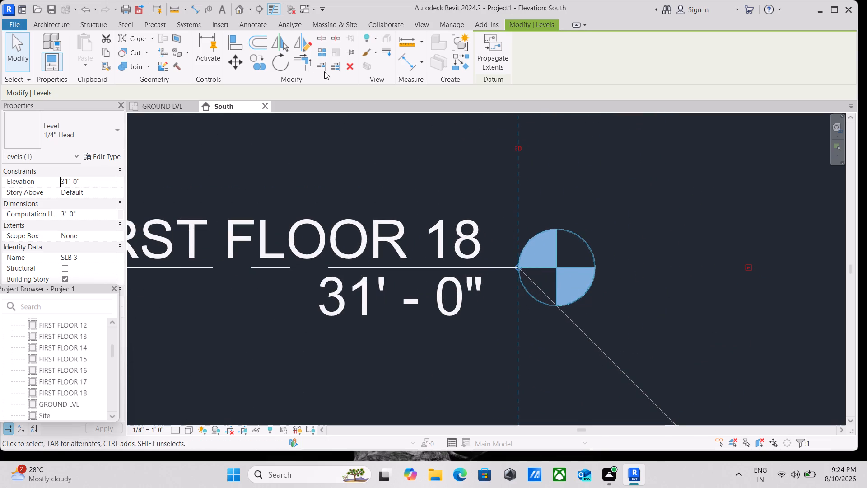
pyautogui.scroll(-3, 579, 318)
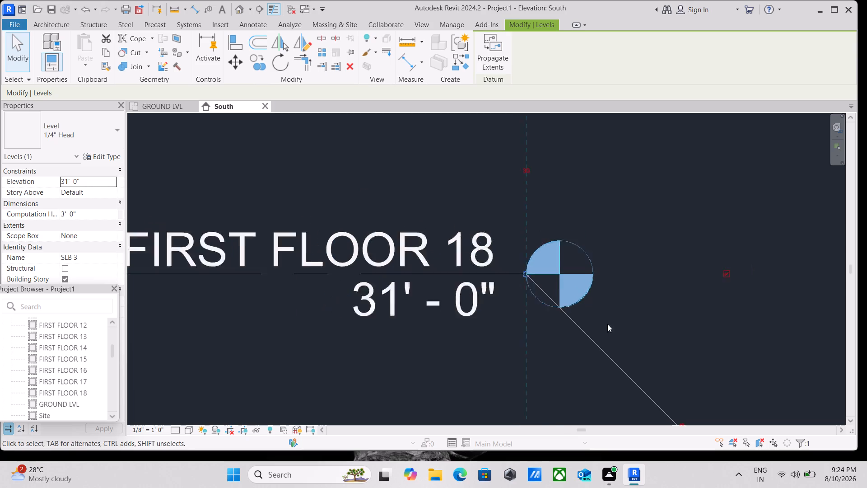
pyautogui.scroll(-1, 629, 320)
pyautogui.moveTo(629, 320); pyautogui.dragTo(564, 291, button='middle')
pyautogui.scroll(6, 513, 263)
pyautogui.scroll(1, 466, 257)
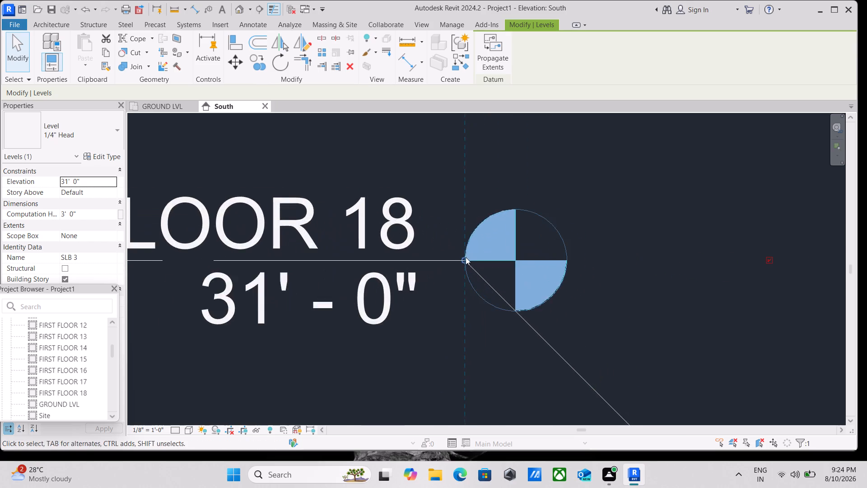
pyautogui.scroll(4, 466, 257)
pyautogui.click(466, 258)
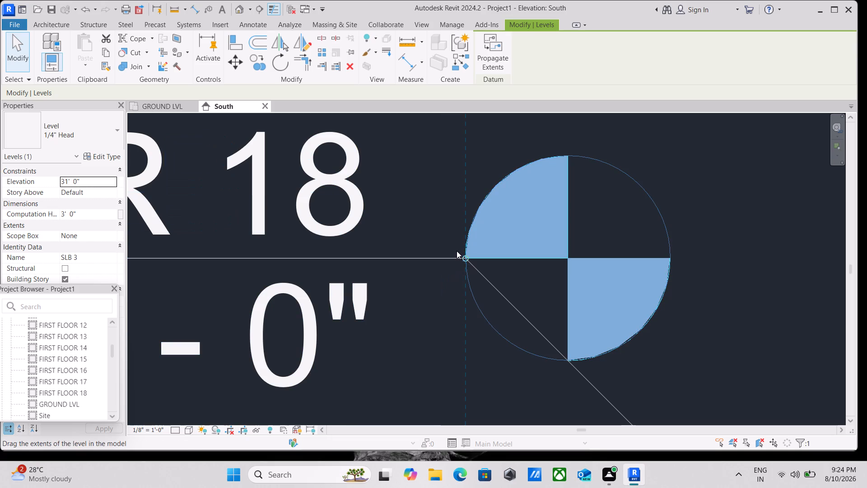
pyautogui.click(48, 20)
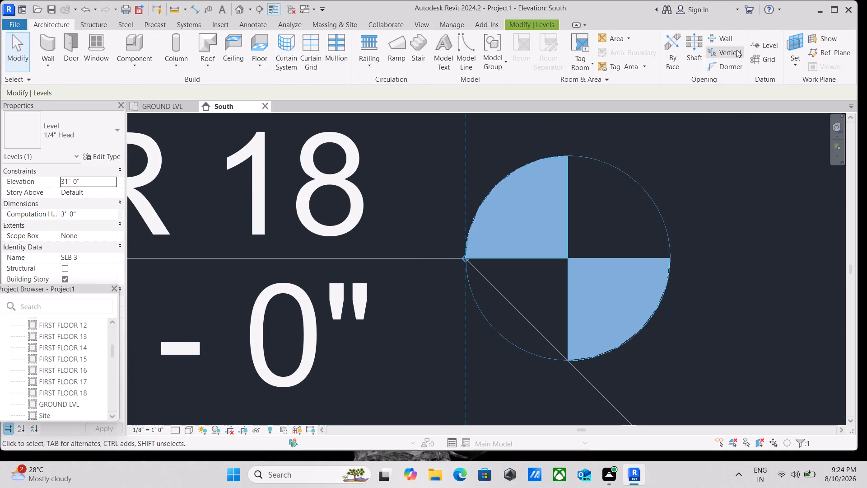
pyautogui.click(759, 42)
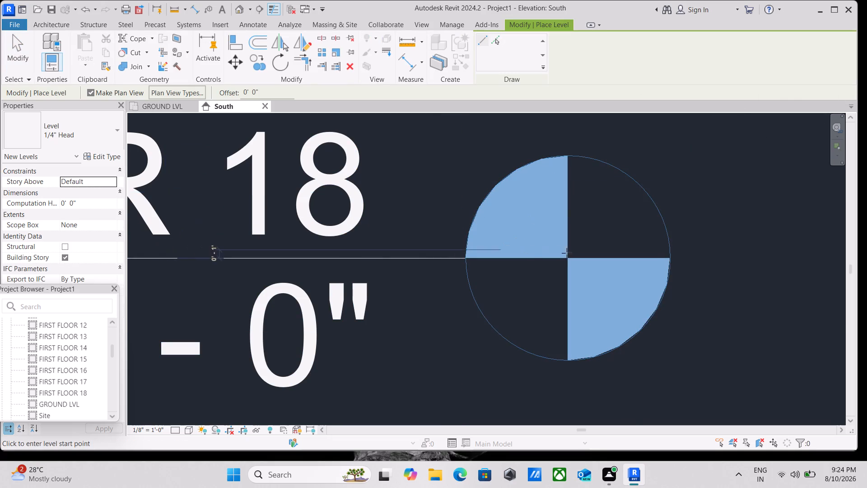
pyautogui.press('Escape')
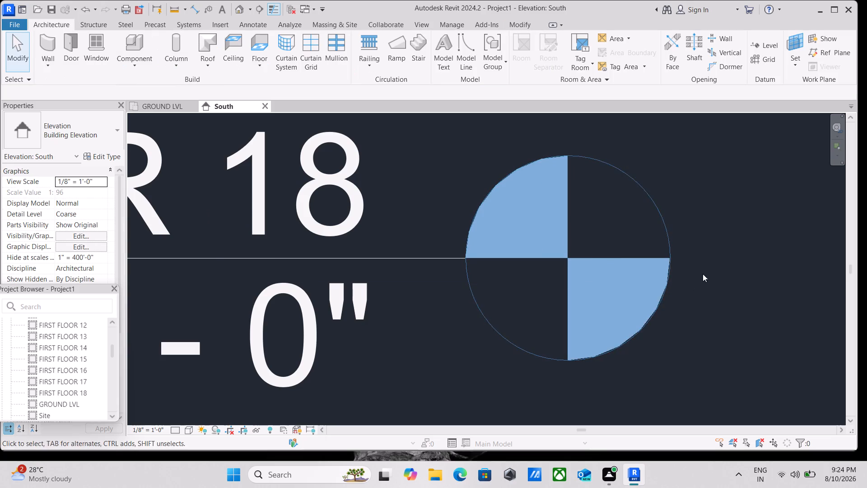
# Reselect the SLB 3 level at 31' 0" and toggle the alignment constraint at its head end.
pyautogui.click(469, 258)
pyautogui.scroll(-3, 476, 274)
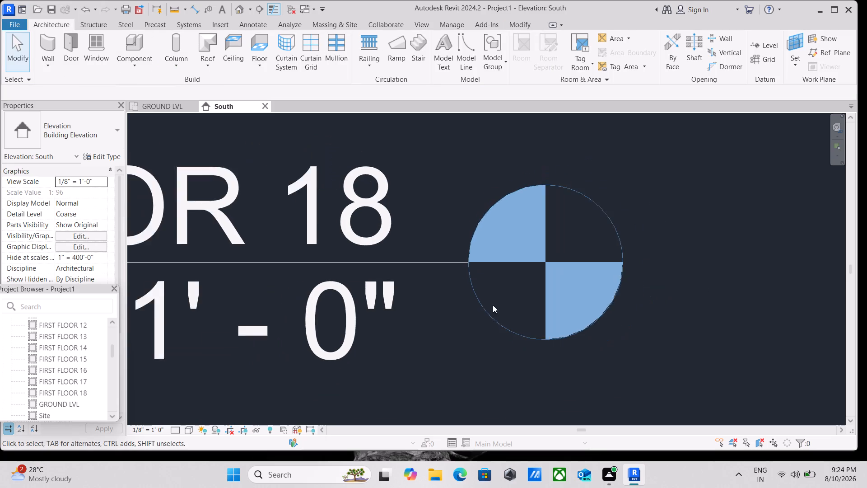
pyautogui.scroll(-3, 493, 305)
pyautogui.click(412, 270)
pyautogui.scroll(-3, 439, 282)
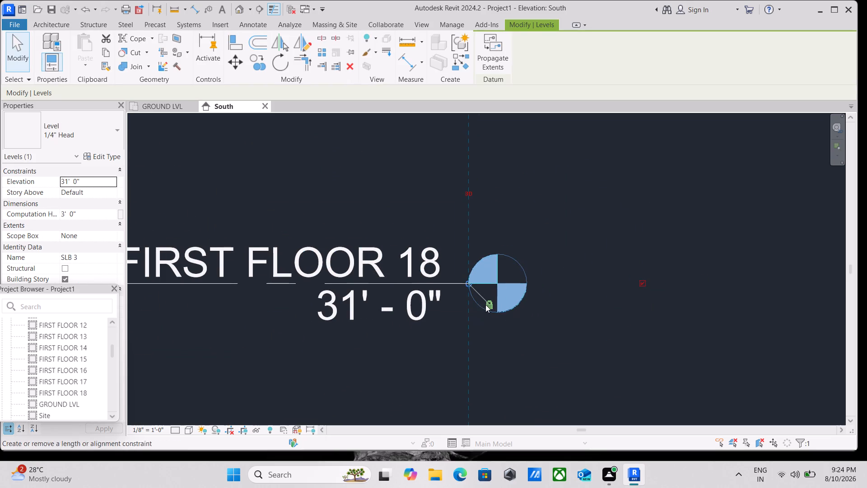
pyautogui.click(486, 305)
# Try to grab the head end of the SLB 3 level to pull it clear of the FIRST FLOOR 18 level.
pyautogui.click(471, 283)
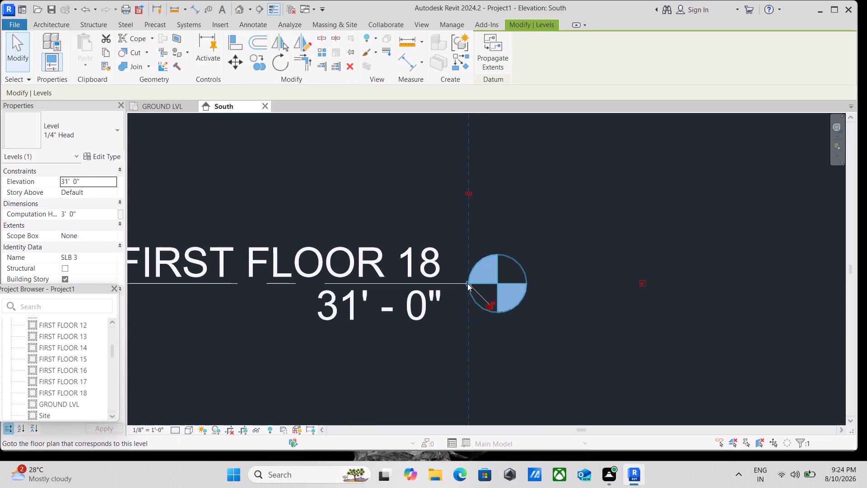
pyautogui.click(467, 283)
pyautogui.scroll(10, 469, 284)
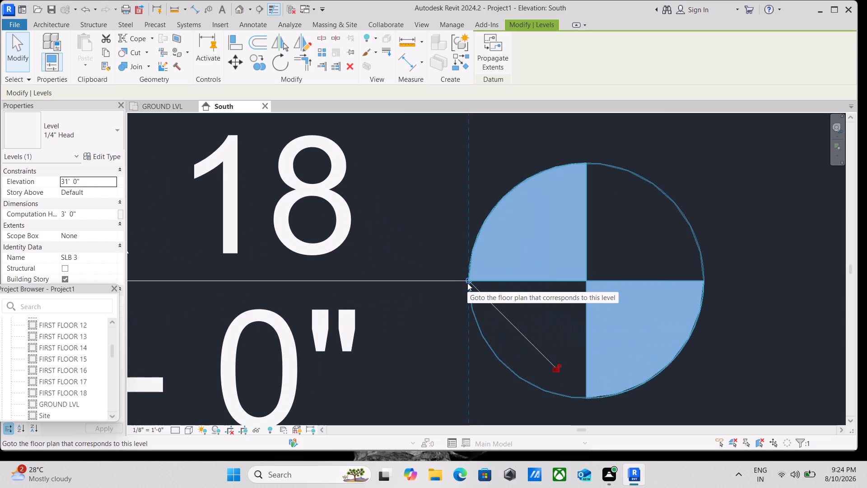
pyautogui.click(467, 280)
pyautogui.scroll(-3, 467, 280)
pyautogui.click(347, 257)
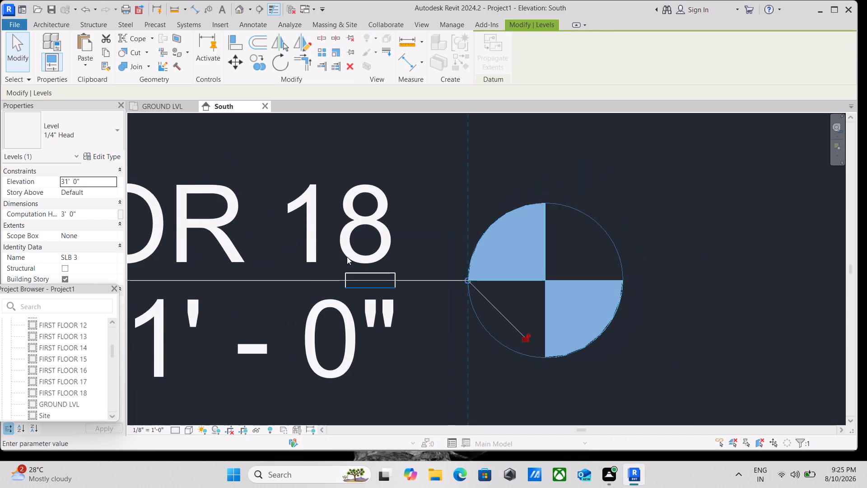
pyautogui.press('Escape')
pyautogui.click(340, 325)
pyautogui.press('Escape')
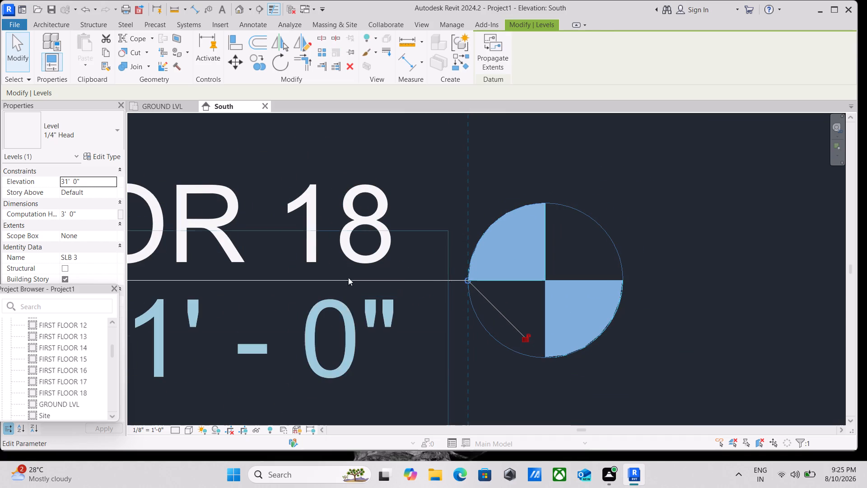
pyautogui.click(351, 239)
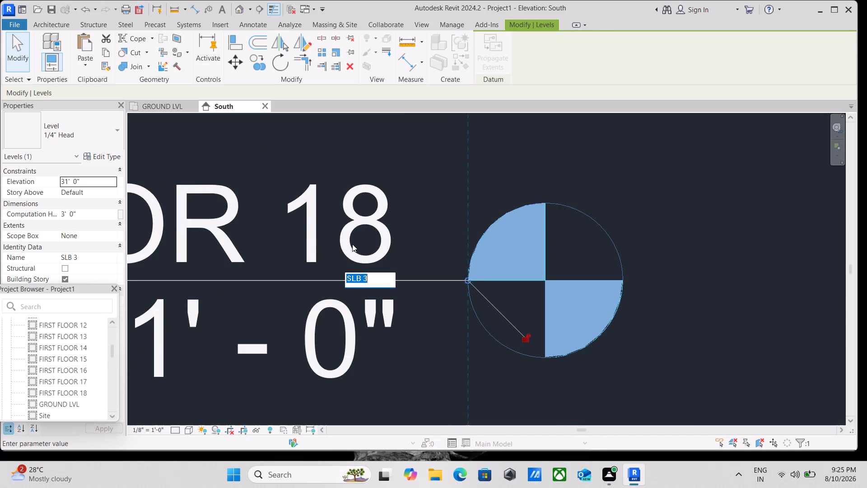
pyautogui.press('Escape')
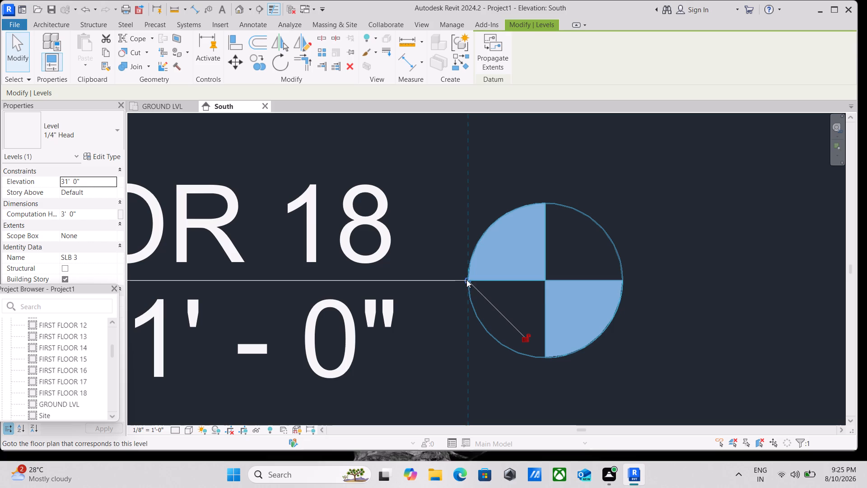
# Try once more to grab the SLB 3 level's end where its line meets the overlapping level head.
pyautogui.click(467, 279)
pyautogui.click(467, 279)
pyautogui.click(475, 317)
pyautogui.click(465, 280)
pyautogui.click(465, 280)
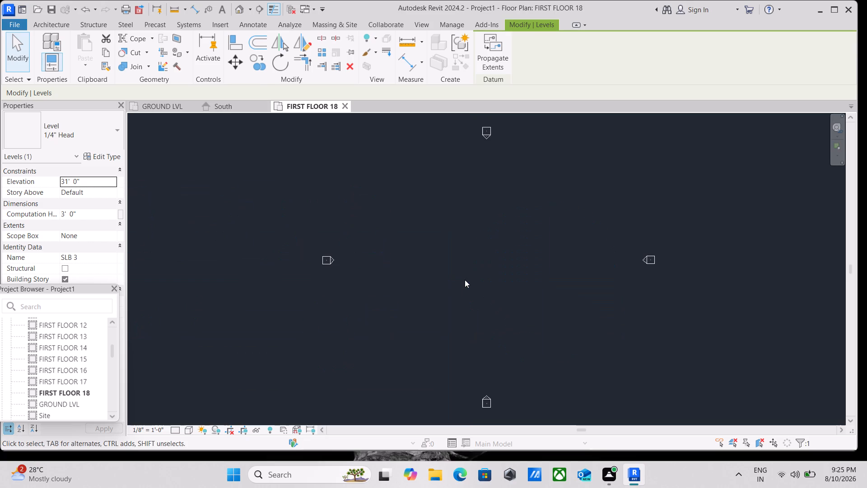
# Close the FIRST FLOOR 18 floor plan view to return to the South elevation.
pyautogui.click(348, 104)
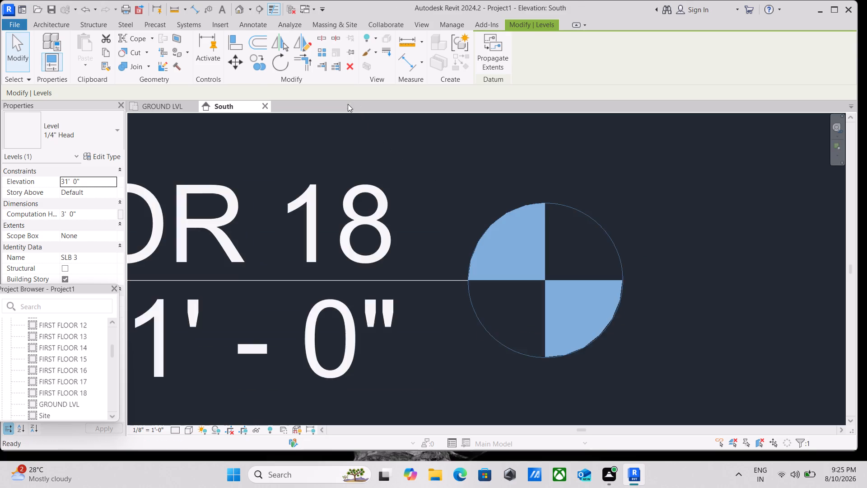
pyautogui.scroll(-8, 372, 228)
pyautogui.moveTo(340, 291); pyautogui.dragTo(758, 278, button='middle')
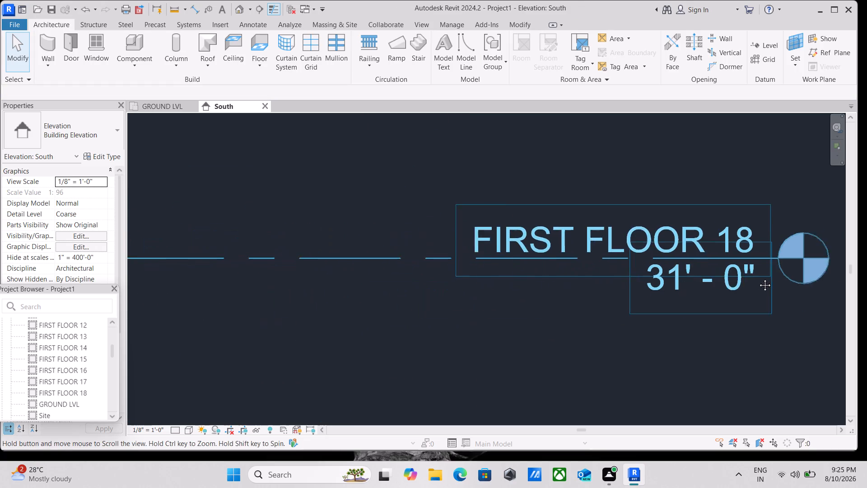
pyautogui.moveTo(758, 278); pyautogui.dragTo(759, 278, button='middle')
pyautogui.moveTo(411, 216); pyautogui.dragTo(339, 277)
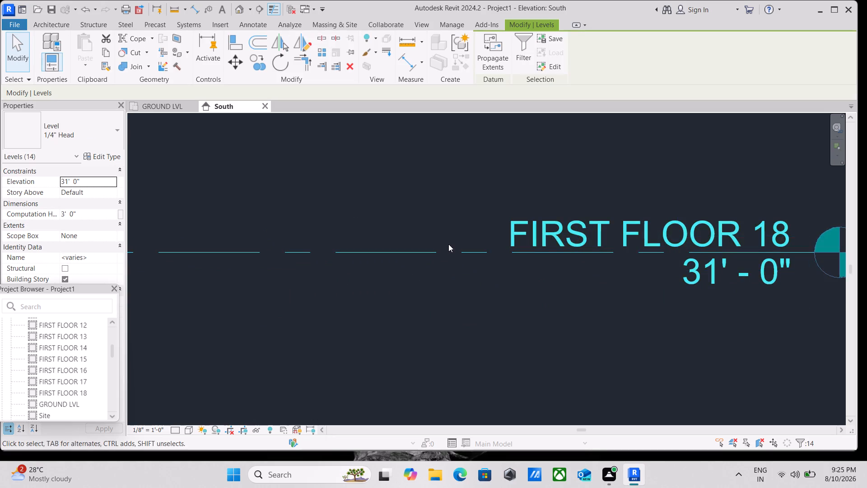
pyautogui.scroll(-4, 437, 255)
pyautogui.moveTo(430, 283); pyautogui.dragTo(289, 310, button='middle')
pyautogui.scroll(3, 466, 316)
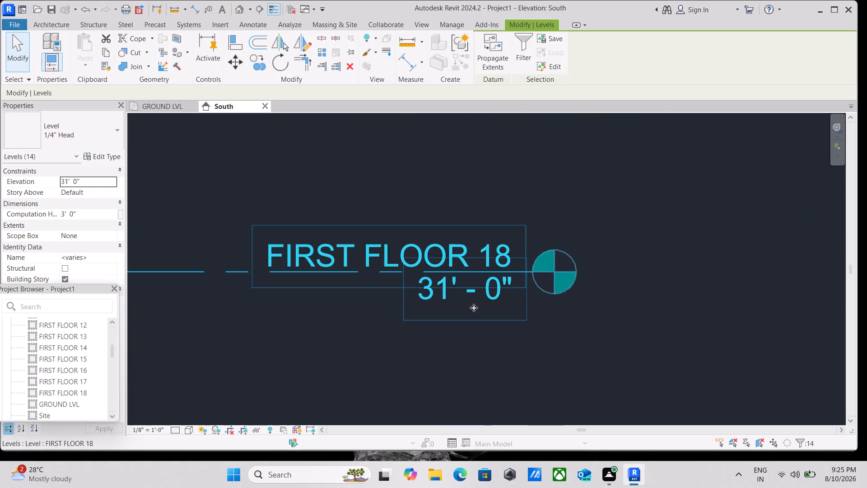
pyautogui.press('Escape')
# Unlock the FIRST FLOOR 18 level's head alignment at 31' 0" and pull its end outward, clear of the overlapping level heads.
pyautogui.scroll(2, 503, 295)
pyautogui.click(478, 291)
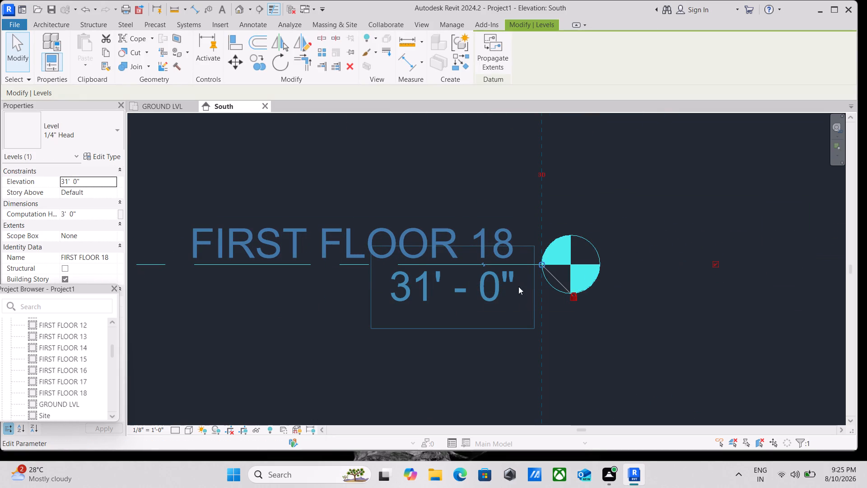
pyautogui.click(574, 295)
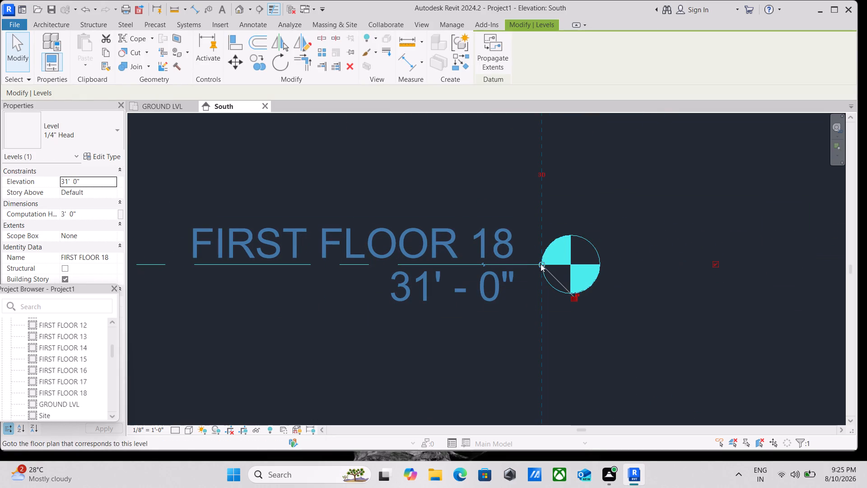
pyautogui.moveTo(541, 263); pyautogui.dragTo(866, 278)
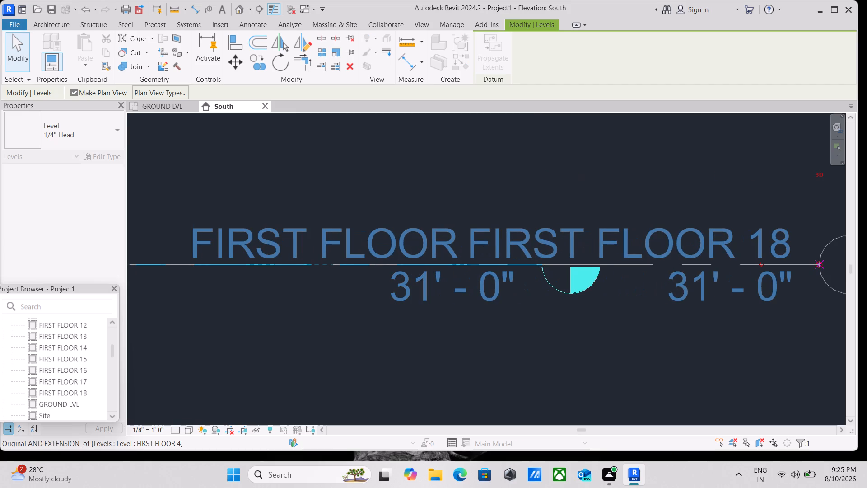
pyautogui.moveTo(866, 278); pyautogui.dragTo(866, 279)
pyautogui.scroll(-5, 866, 279)
pyautogui.moveTo(810, 296); pyautogui.dragTo(605, 334, button='middle')
pyautogui.scroll(-2, 724, 325)
pyautogui.moveTo(725, 324); pyautogui.dragTo(494, 321, button='middle')
pyautogui.scroll(-1, 798, 314)
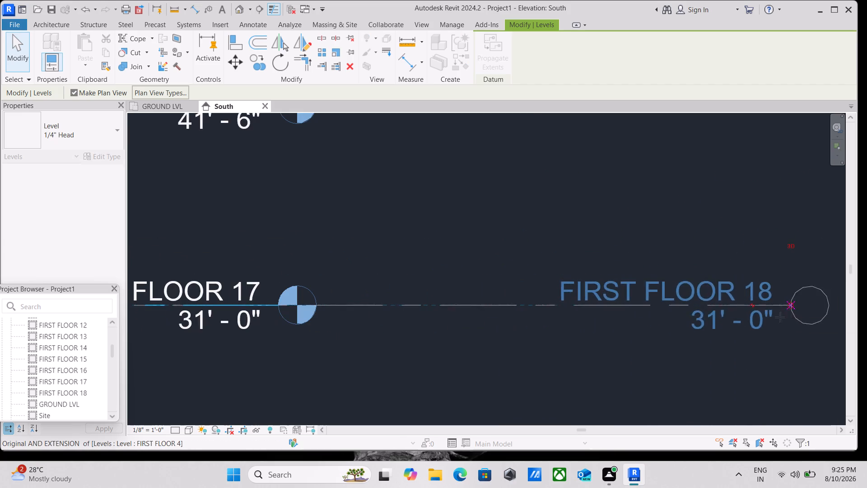
pyautogui.scroll(-4, 677, 324)
pyautogui.click(670, 327)
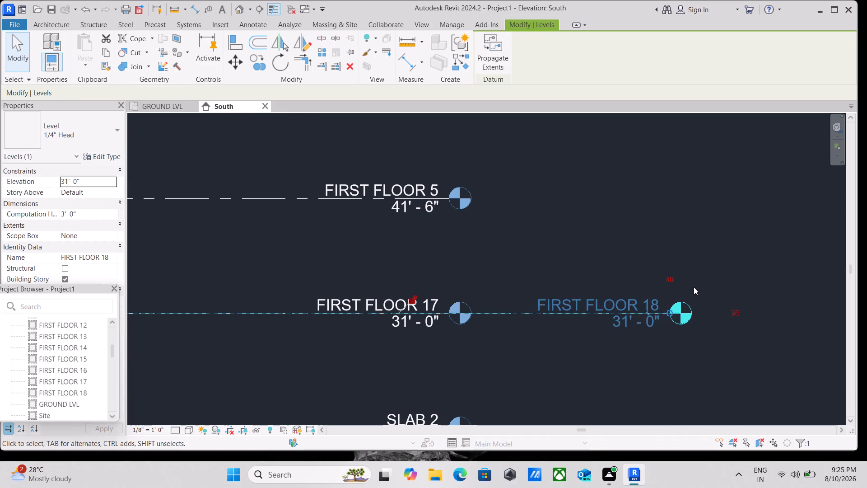
# Delete the pulled-out FIRST FLOOR 18 level at 31' 0" together with its associated views.
pyautogui.press('Escape')
pyautogui.moveTo(706, 286); pyautogui.dragTo(622, 358)
pyautogui.rightClick(639, 237)
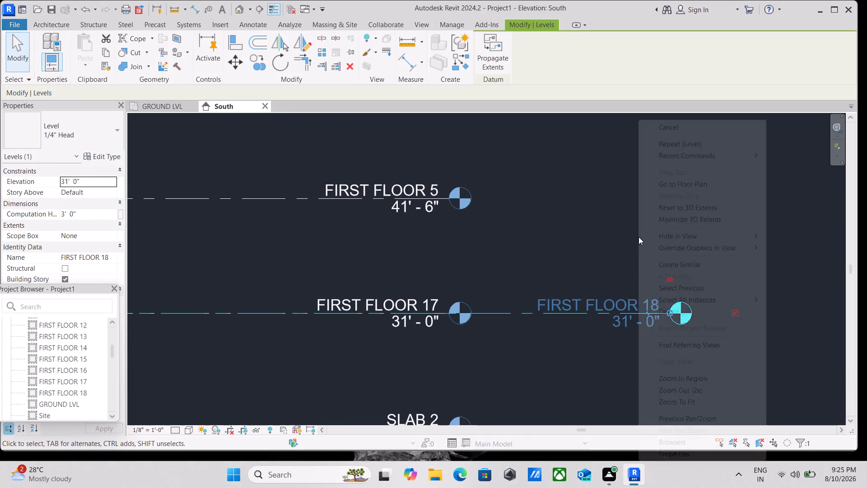
pyautogui.click(695, 308)
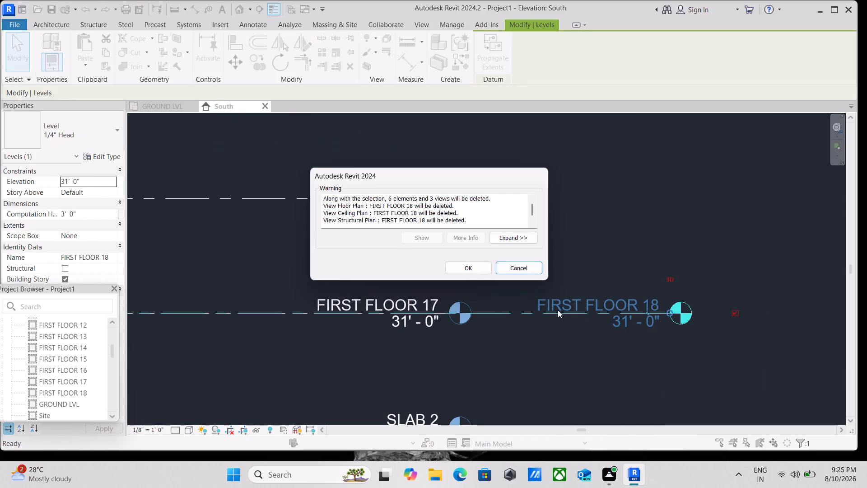
pyautogui.click(471, 272)
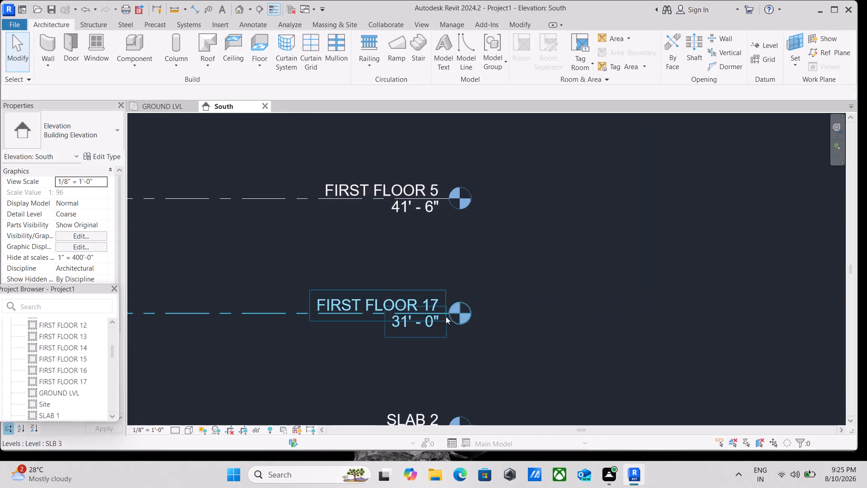
# Unlock the FIRST FLOOR 17 level's head at 31' 0", pull its end clear of the overlapping heads, and delete the level with its views.
pyautogui.scroll(3, 450, 316)
pyautogui.click(465, 317)
pyautogui.click(367, 311)
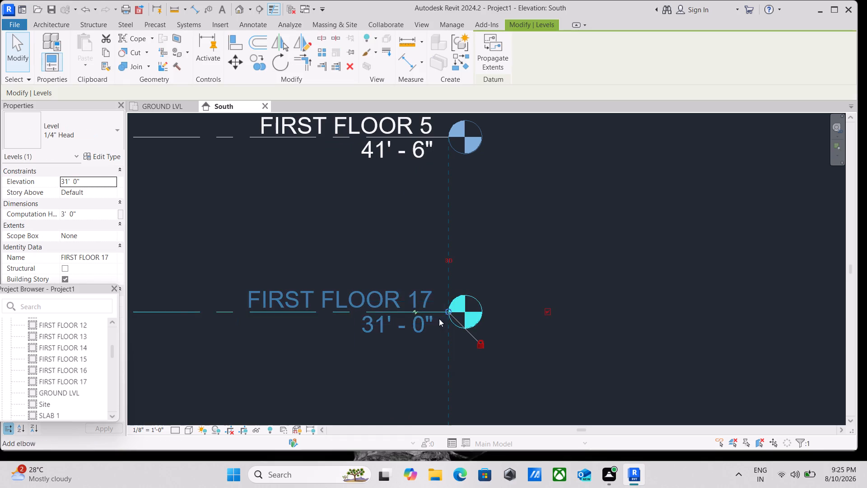
pyautogui.scroll(4, 460, 324)
pyautogui.click(494, 355)
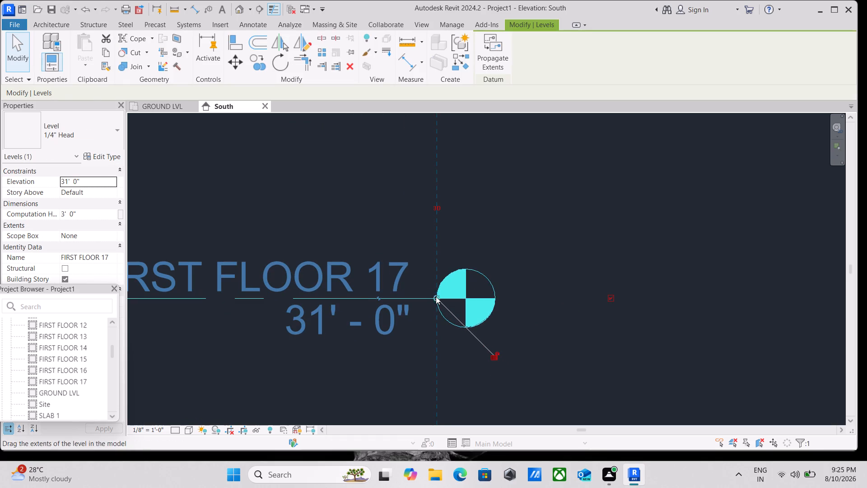
pyautogui.moveTo(436, 297); pyautogui.dragTo(866, 336)
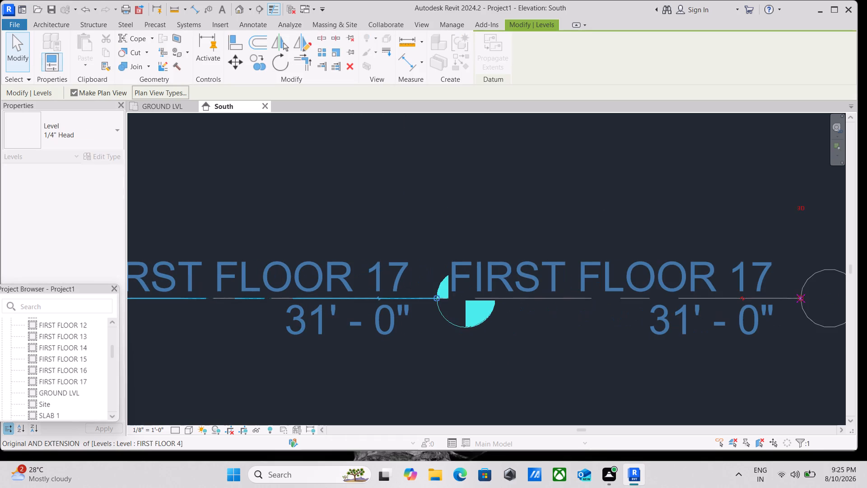
pyautogui.moveTo(866, 336); pyautogui.dragTo(866, 334)
pyautogui.scroll(-3, 834, 326)
pyautogui.moveTo(834, 326); pyautogui.dragTo(654, 294, button='middle')
pyautogui.click(753, 304)
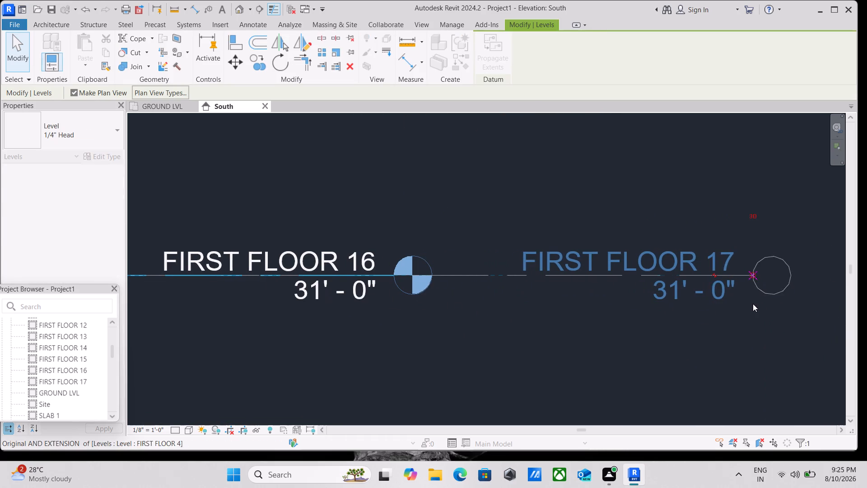
pyautogui.rightClick(704, 223)
pyautogui.click(750, 309)
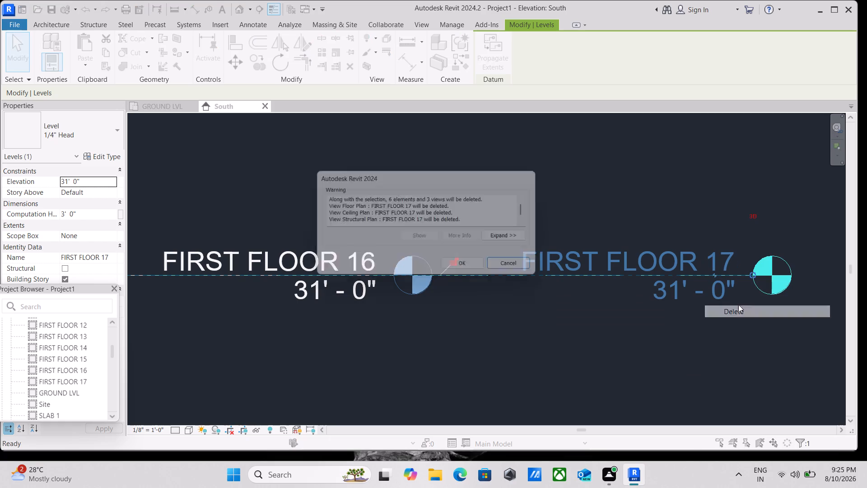
pyautogui.click(479, 272)
# Select all the remaining stacked levels at 31' 0" together and check the selection with Filter, keeping the Levels category included.
pyautogui.scroll(-4, 479, 272)
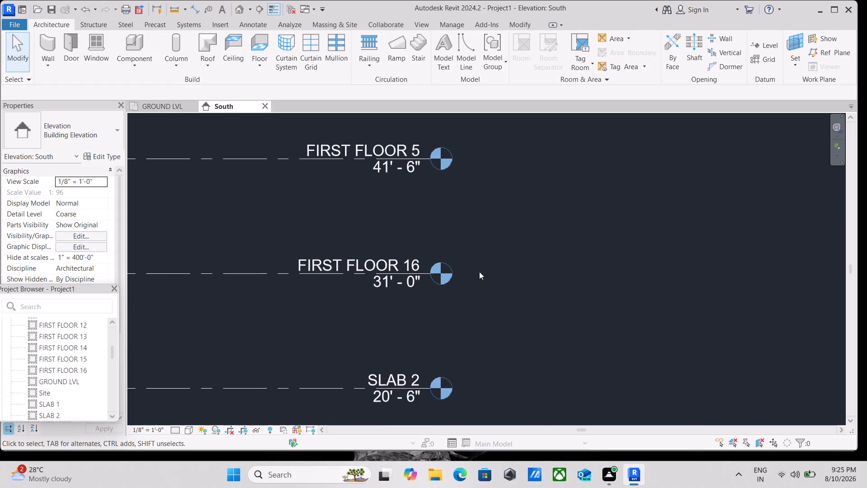
pyautogui.scroll(4, 415, 271)
pyautogui.scroll(-5, 415, 271)
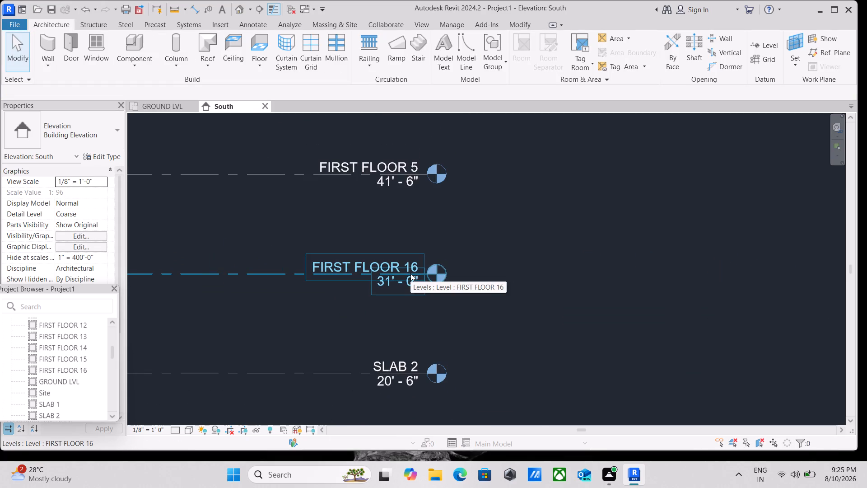
pyautogui.moveTo(410, 273); pyautogui.dragTo(498, 288, button='middle')
pyautogui.scroll(3, 485, 284)
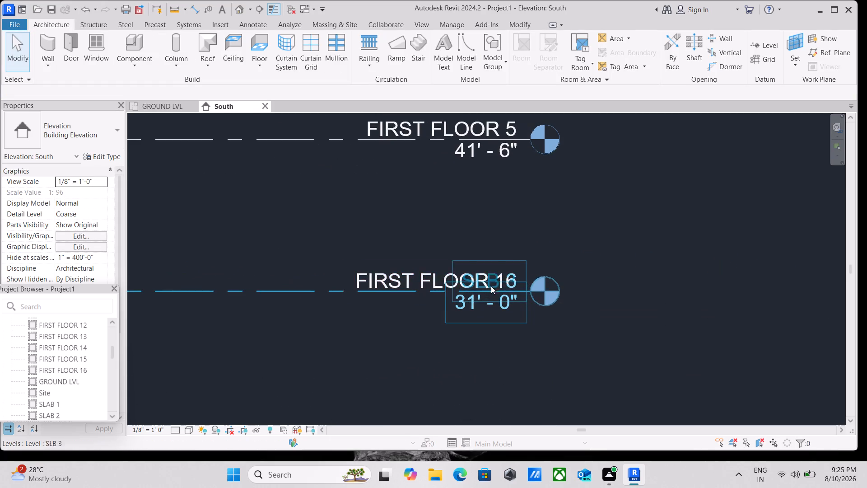
pyautogui.scroll(3, 537, 297)
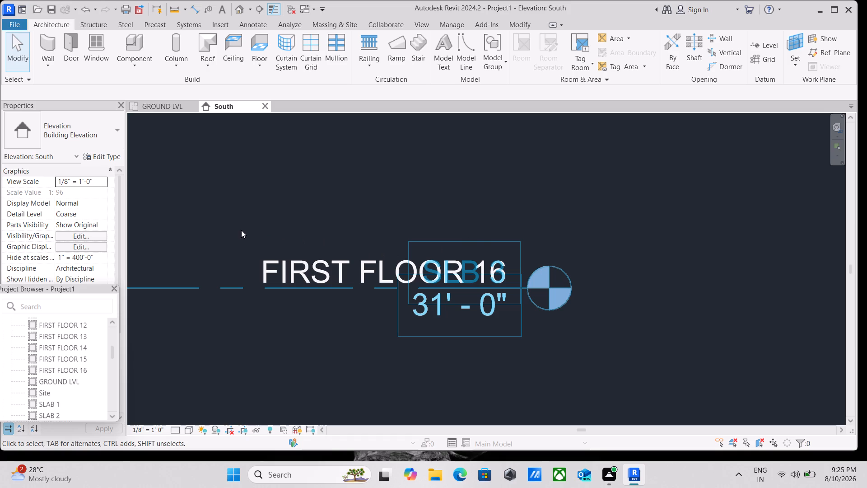
pyautogui.moveTo(396, 250); pyautogui.dragTo(329, 315)
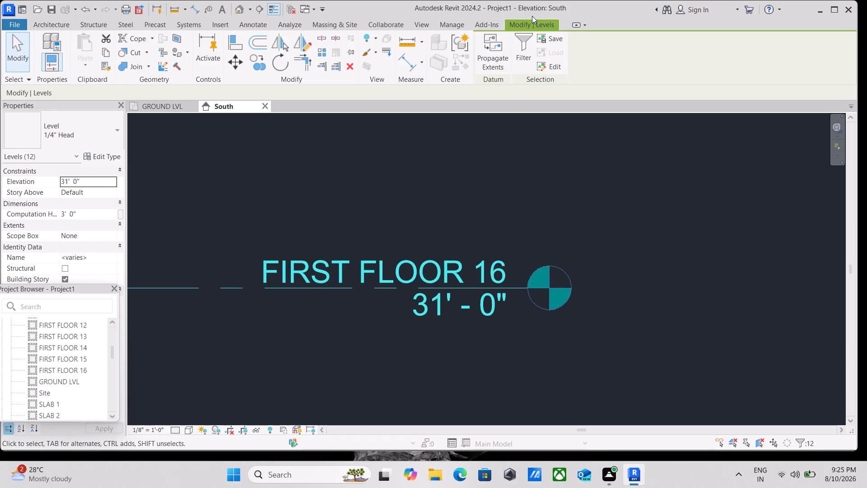
pyautogui.click(523, 41)
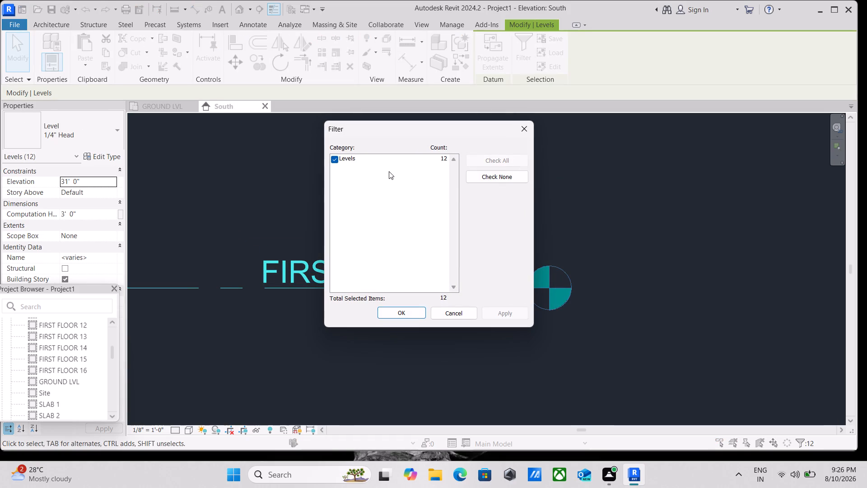
pyautogui.click(444, 157)
pyautogui.click(444, 157)
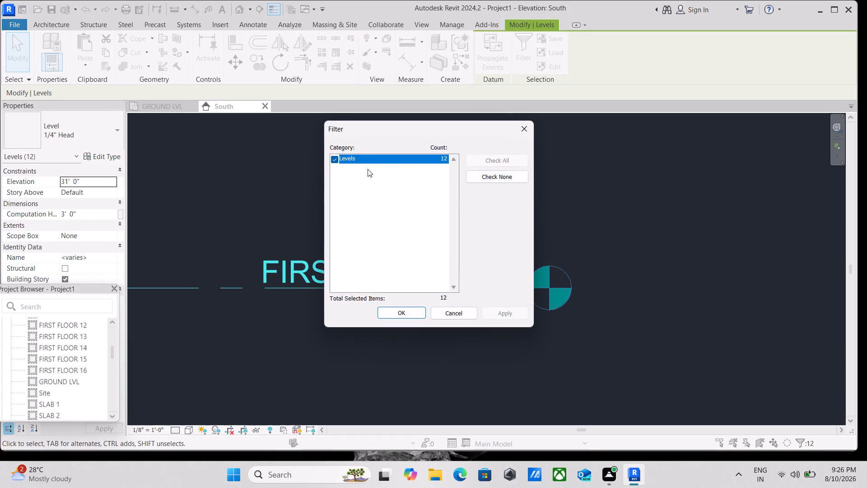
pyautogui.click(401, 312)
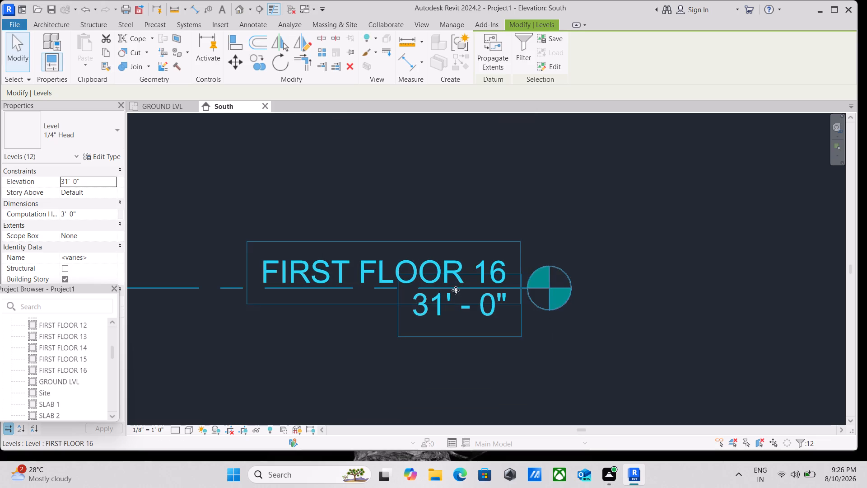
pyautogui.scroll(-3, 468, 291)
pyautogui.click(524, 39)
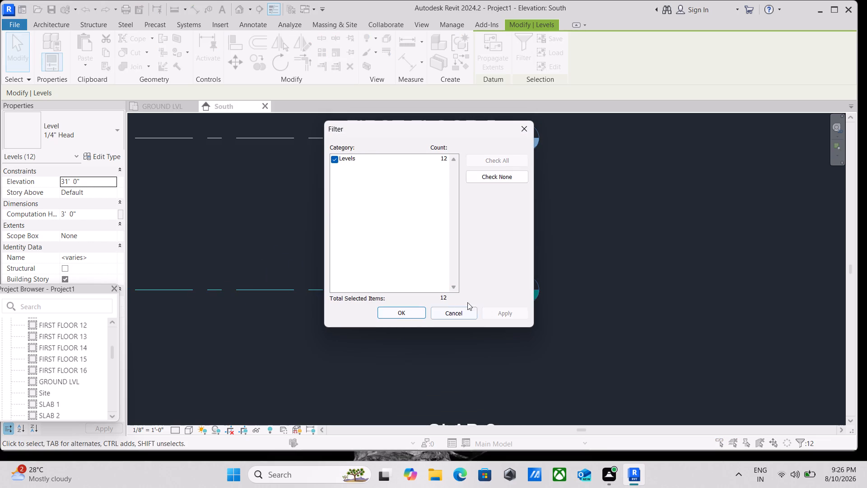
pyautogui.click(407, 313)
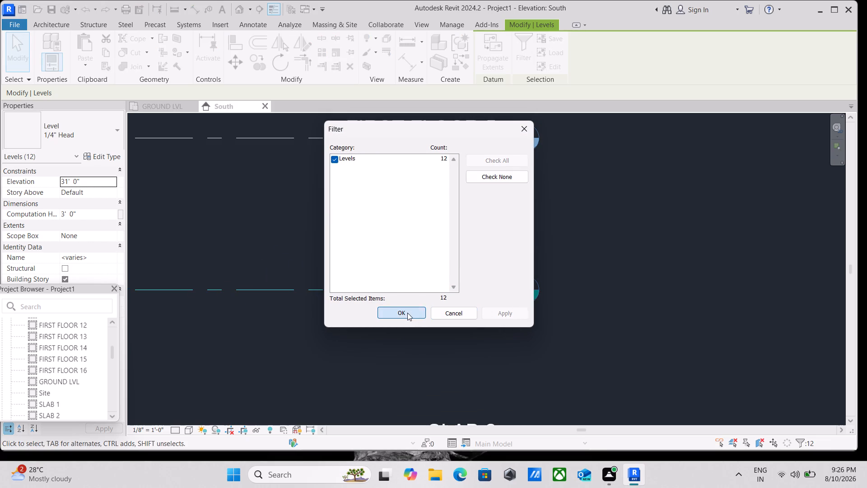
# Delete all the selected overlapping levels at 31' 0" together with their associated plan views.
pyautogui.rightClick(420, 231)
pyautogui.click(480, 313)
pyautogui.scroll(-3, 480, 313)
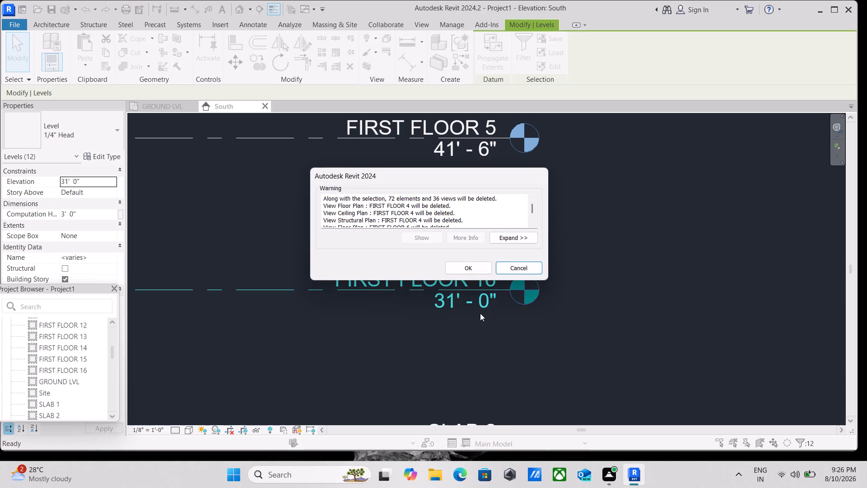
pyautogui.scroll(-6, 456, 235)
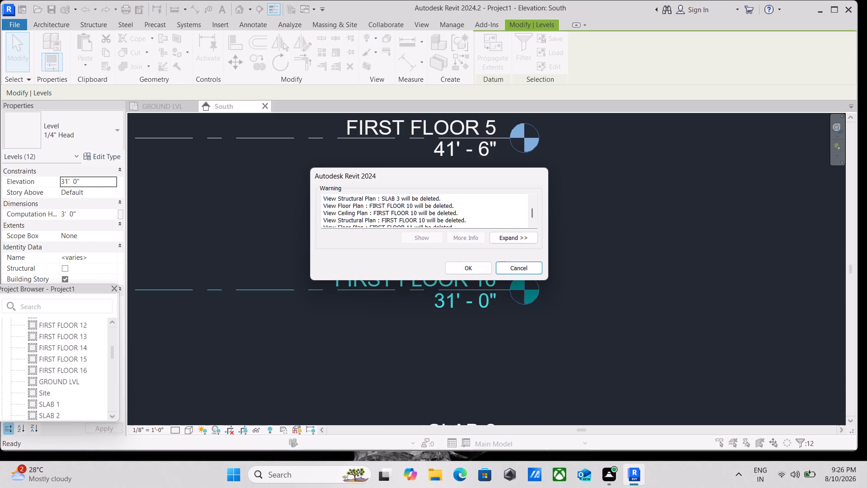
pyautogui.scroll(-3, 446, 218)
pyautogui.click(462, 268)
# Examine the remaining levels in the South elevation, from GROUND LVL up to FIRST FLOOR 5.
pyautogui.scroll(-2, 468, 267)
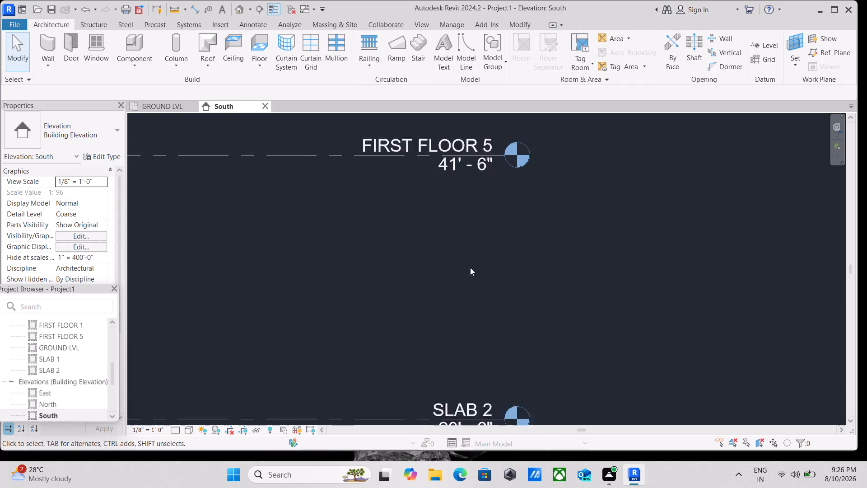
pyautogui.scroll(-3, 470, 267)
pyautogui.moveTo(470, 271); pyautogui.dragTo(713, 249, button='middle')
pyautogui.scroll(1, 714, 249)
pyautogui.scroll(-3, 712, 249)
pyautogui.moveTo(592, 266); pyautogui.dragTo(692, 251, button='middle')
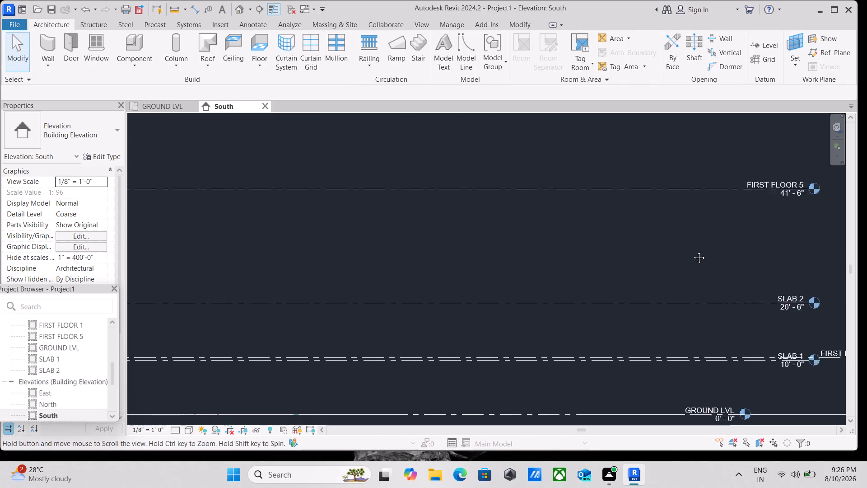
pyautogui.moveTo(692, 251); pyautogui.dragTo(701, 247, button='middle')
pyautogui.scroll(-2, 697, 244)
pyautogui.moveTo(693, 249); pyautogui.dragTo(599, 228, button='middle')
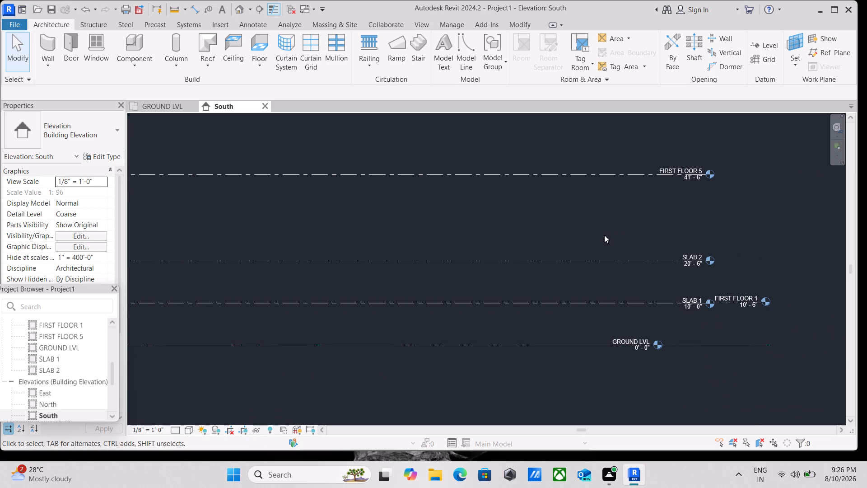
pyautogui.scroll(2, 637, 265)
pyautogui.scroll(-1, 642, 265)
pyautogui.moveTo(642, 266); pyautogui.dragTo(599, 261, button='middle')
pyautogui.scroll(1, 538, 254)
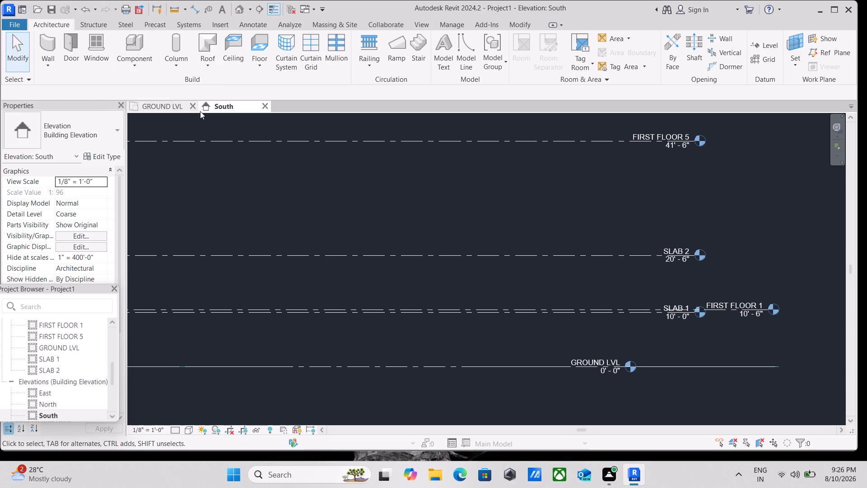
pyautogui.scroll(-2, 502, 249)
pyautogui.scroll(3, 636, 263)
pyautogui.scroll(1, 579, 289)
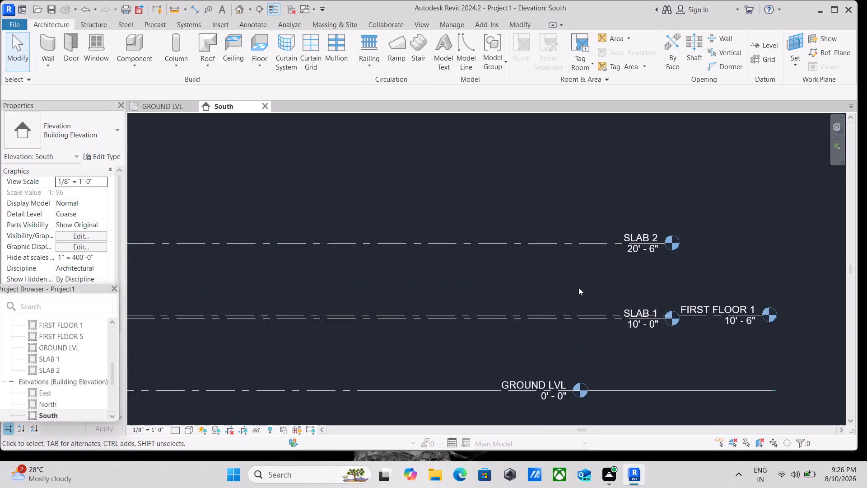
# Create a new level offset 10' 6" above SLAB 2 by picking the SLAB 2 line, with plan views included.
pyautogui.scroll(1, 578, 287)
pyautogui.moveTo(578, 287); pyautogui.dragTo(733, 336, button='middle')
pyautogui.scroll(-2, 705, 314)
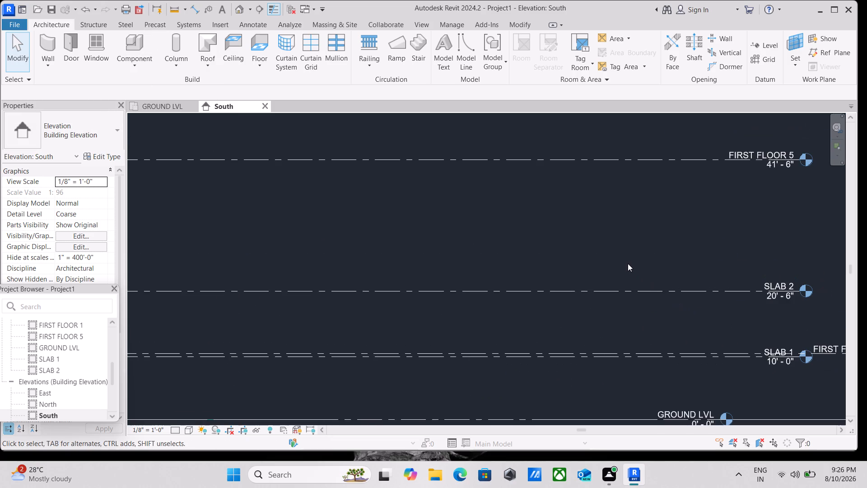
pyautogui.moveTo(628, 263); pyautogui.dragTo(553, 221, button='middle')
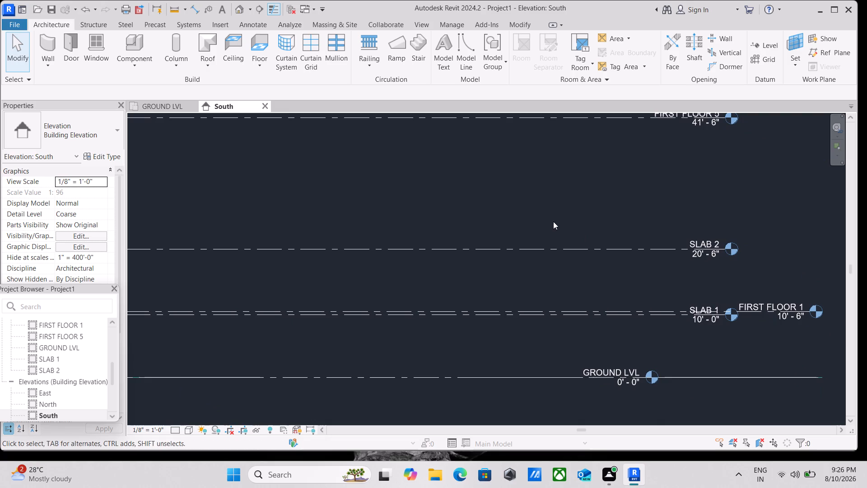
pyautogui.moveTo(553, 221); pyautogui.dragTo(599, 262, button='middle')
pyautogui.scroll(-1, 597, 247)
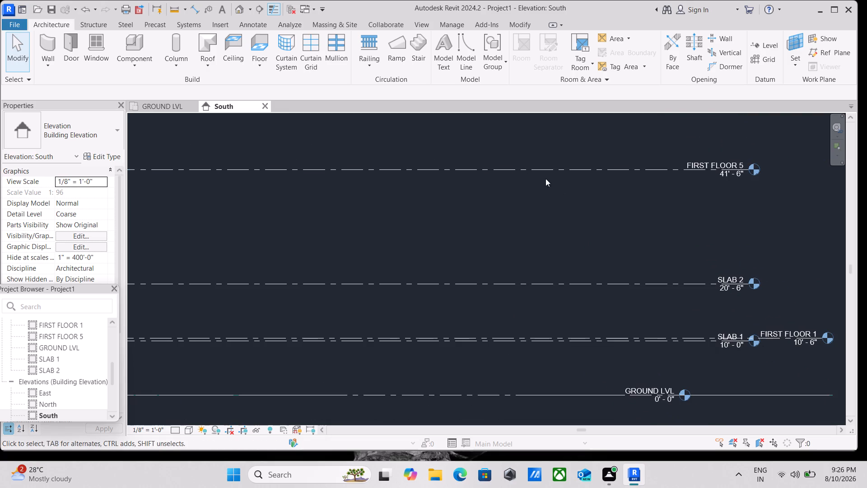
pyautogui.click(764, 43)
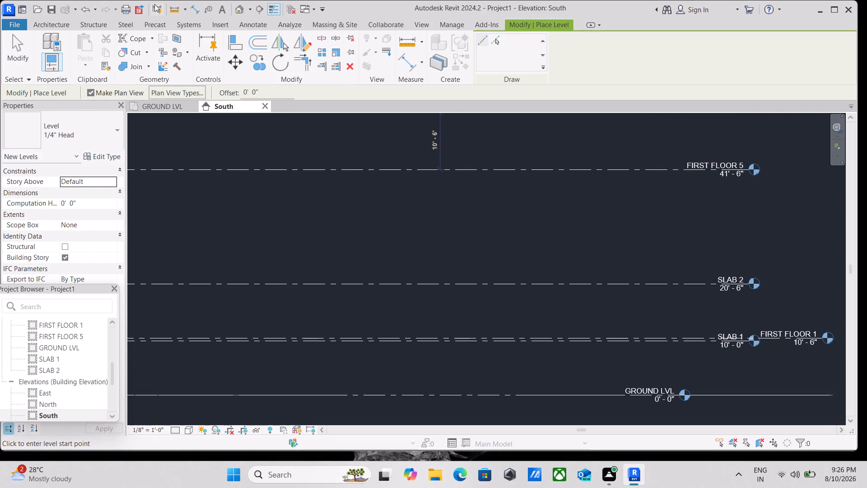
pyautogui.click(498, 43)
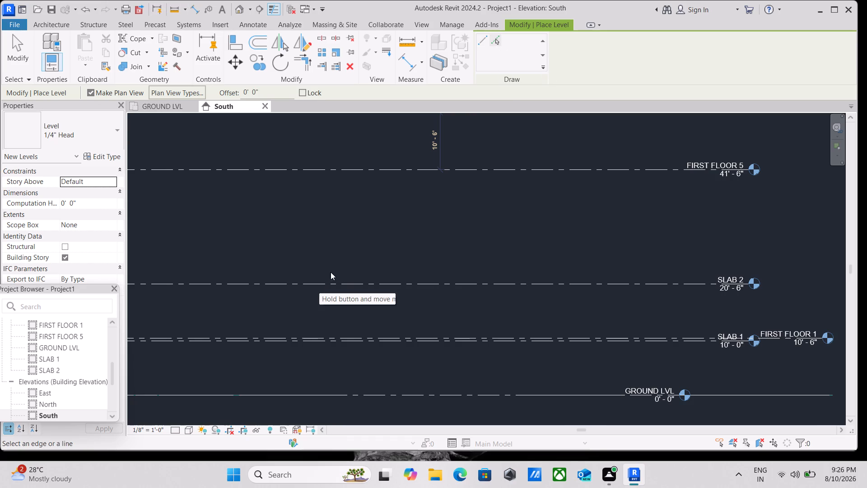
pyautogui.moveTo(261, 89); pyautogui.dragTo(219, 85)
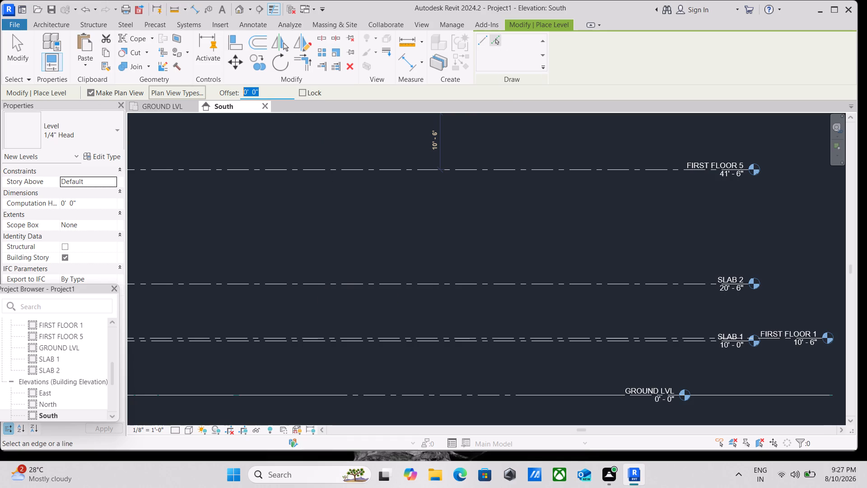
pyautogui.moveTo(219, 85); pyautogui.dragTo(216, 85)
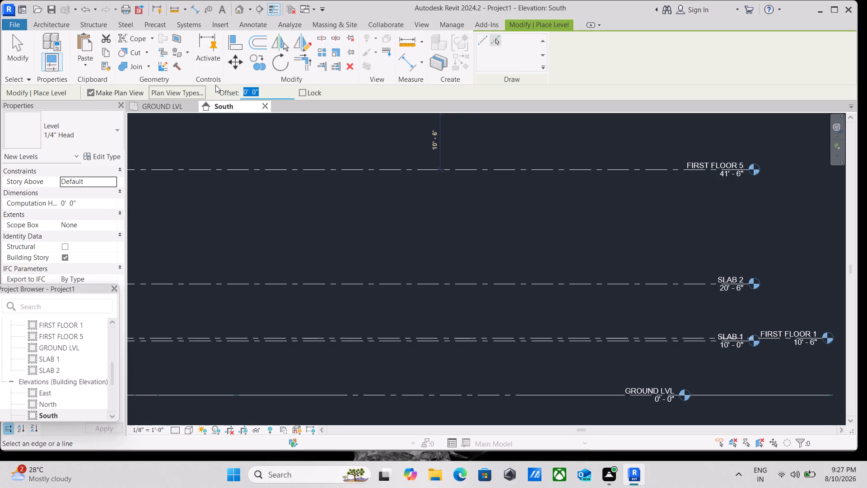
pyautogui.press('1')
pyautogui.press('0')
pyautogui.press("'")
pyautogui.press('6')
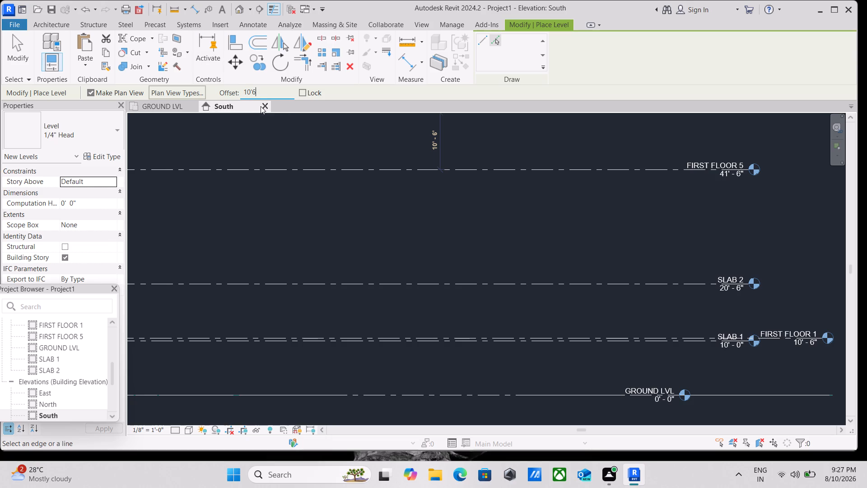
pyautogui.hotkey('shift', '"')
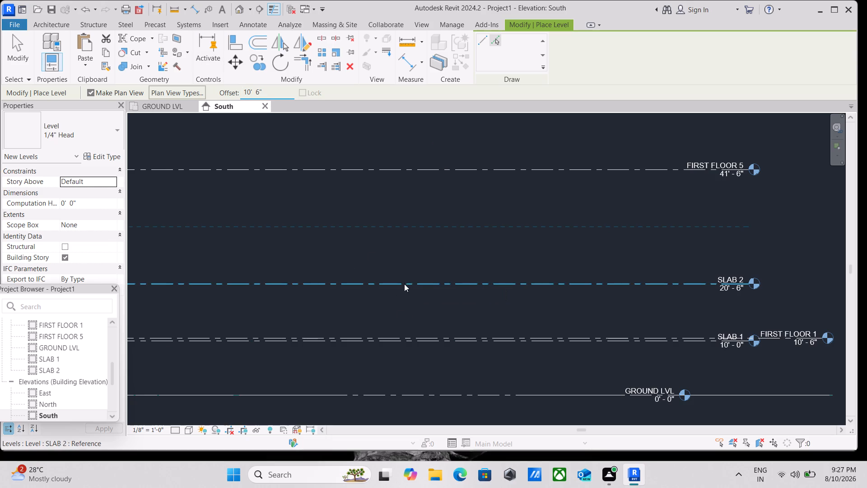
pyautogui.click(404, 284)
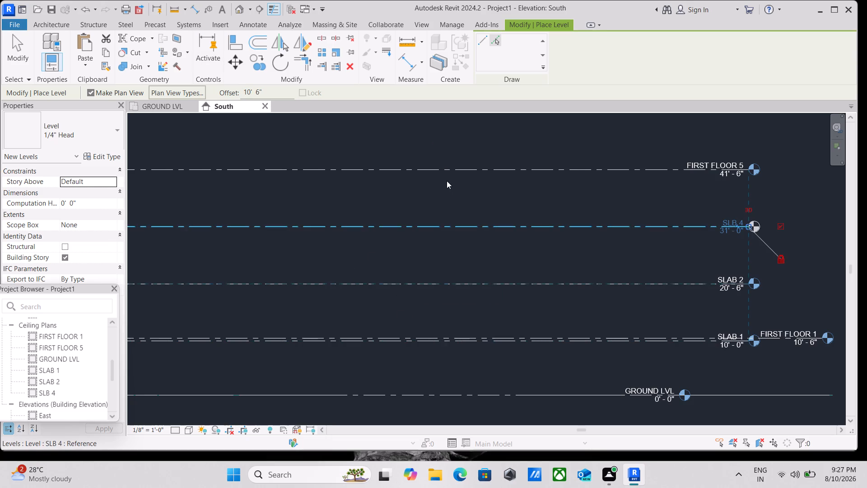
pyautogui.scroll(-2, 446, 181)
pyautogui.scroll(3, 449, 191)
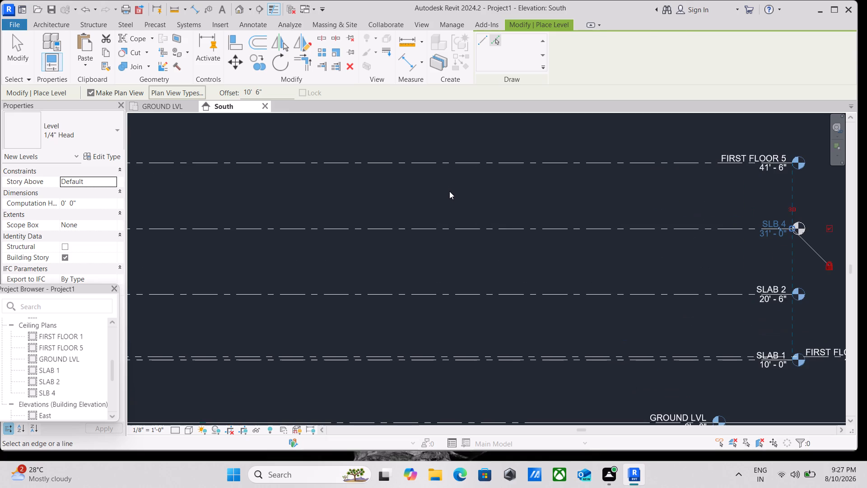
pyautogui.press('Escape')
pyautogui.press('Escape')
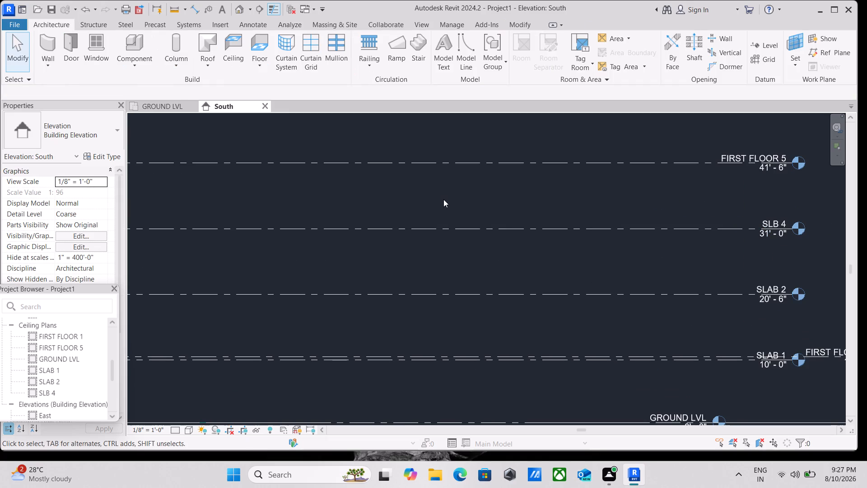
# Measure the spacing between FIRST FLOOR 5 and the level at 31' 0" with a temporary aligned dimension, leaving no dimension placed.
pyautogui.press('d')
pyautogui.press('i')
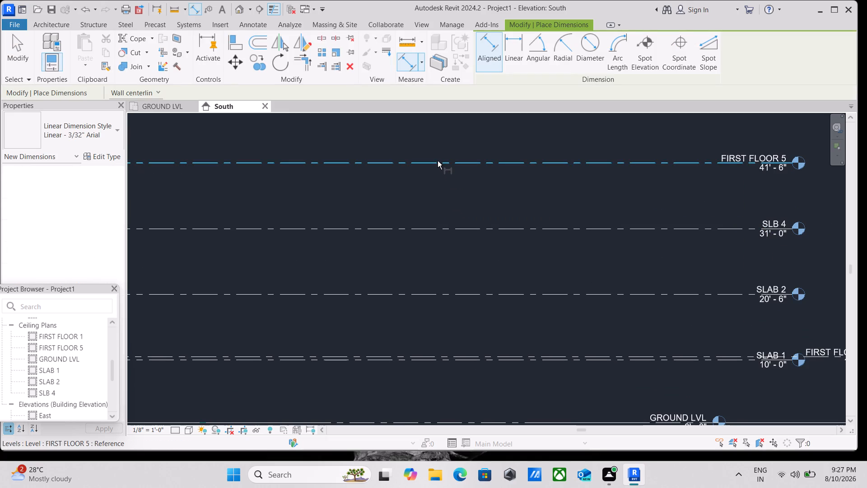
pyautogui.click(437, 160)
pyautogui.click(448, 228)
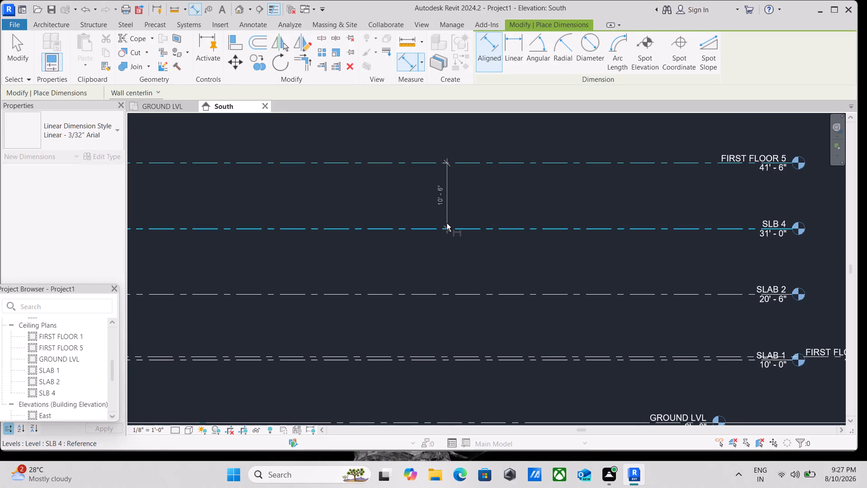
pyautogui.scroll(2, 446, 222)
pyautogui.scroll(-3, 446, 222)
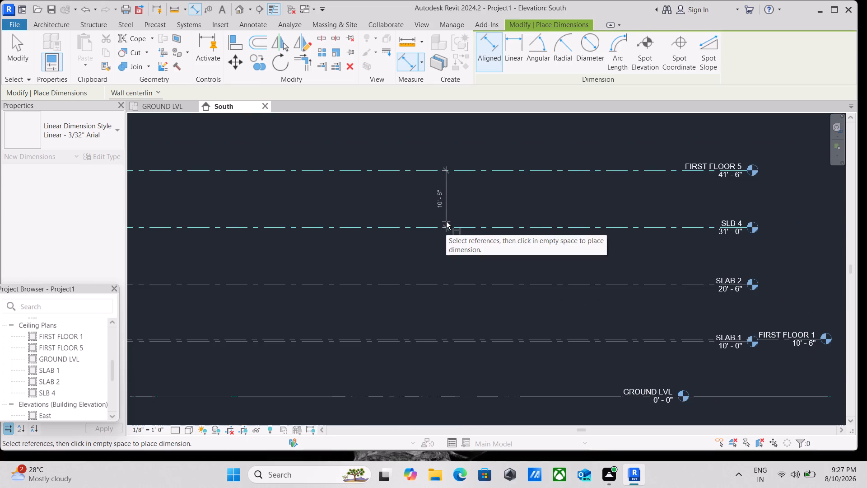
pyautogui.press('Escape')
pyautogui.scroll(-3, 446, 221)
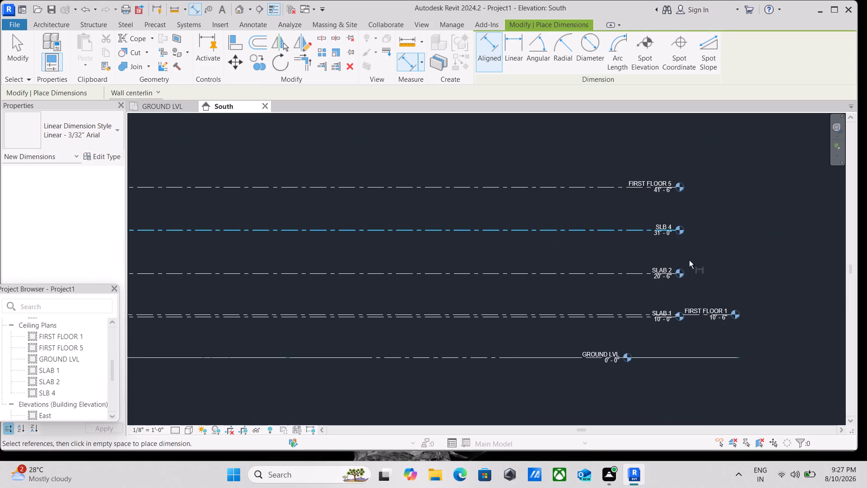
pyautogui.scroll(4, 698, 265)
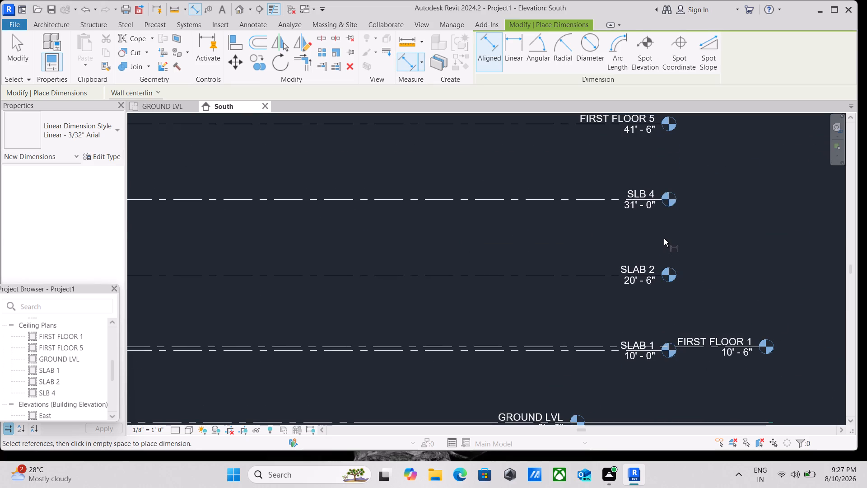
pyautogui.scroll(-1, 668, 246)
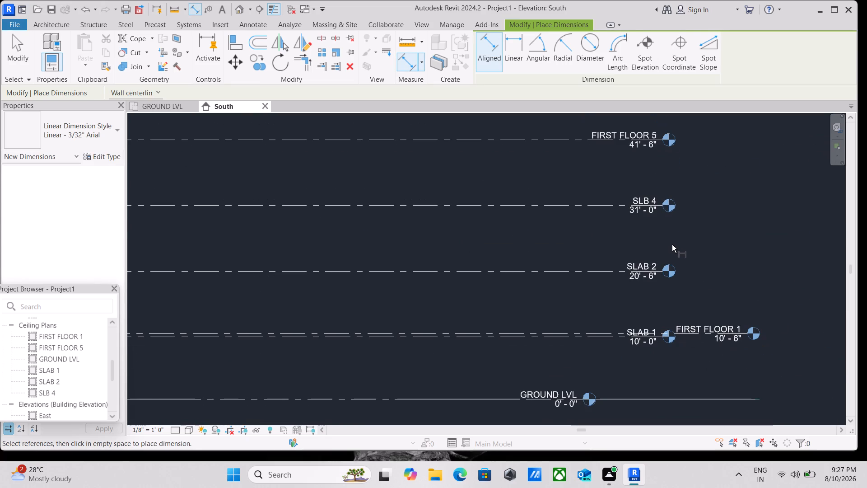
pyautogui.press('Escape')
# Rename the SLB 4 level at 31' 0" as SLB 3.
pyautogui.click(653, 198)
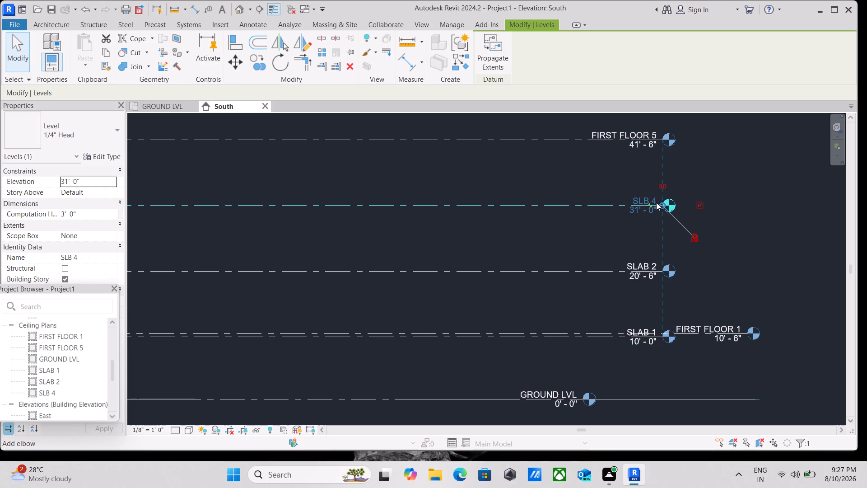
pyautogui.press('Escape')
pyautogui.doubleClick(655, 202)
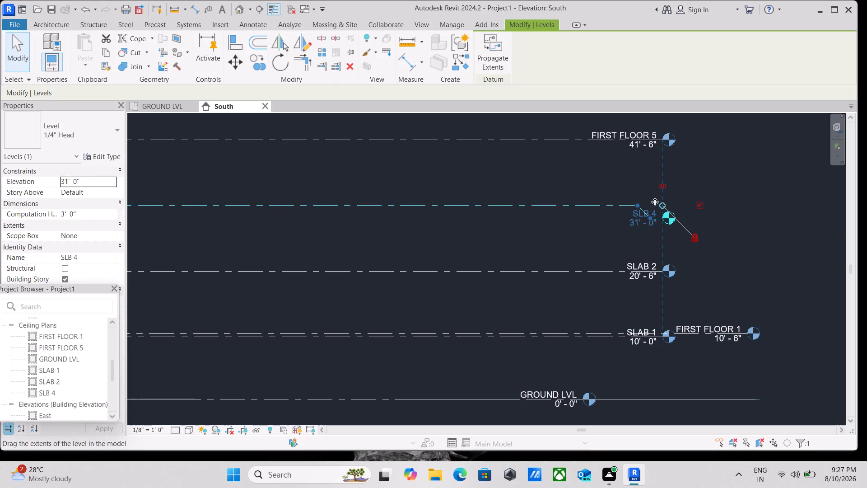
pyautogui.scroll(2, 654, 223)
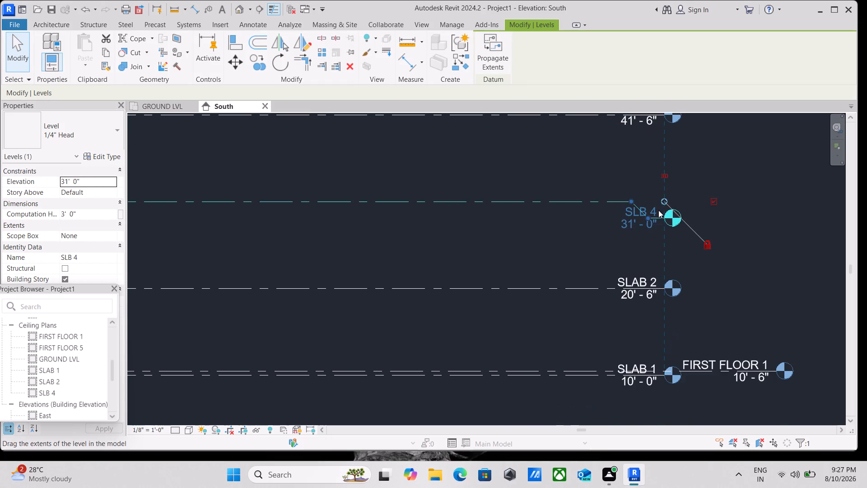
pyautogui.scroll(2, 646, 219)
pyautogui.click(628, 208)
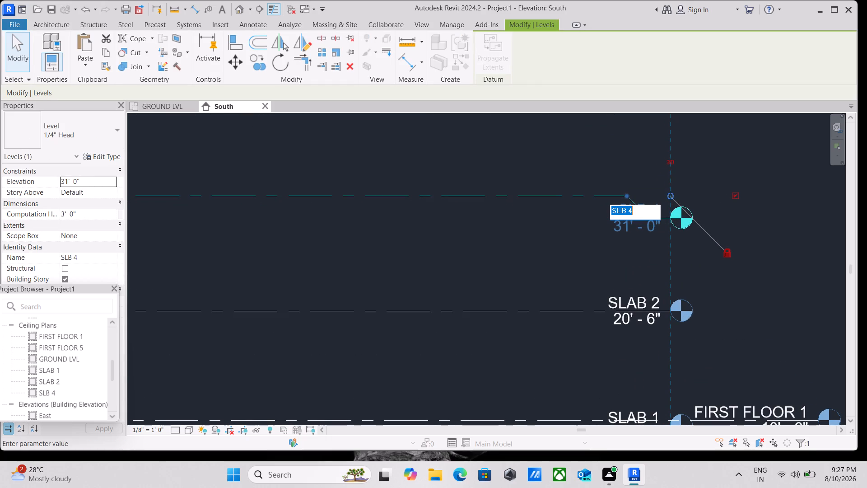
pyautogui.click(634, 211)
pyautogui.press('BackSpace')
pyautogui.press('3')
pyautogui.press('Return')
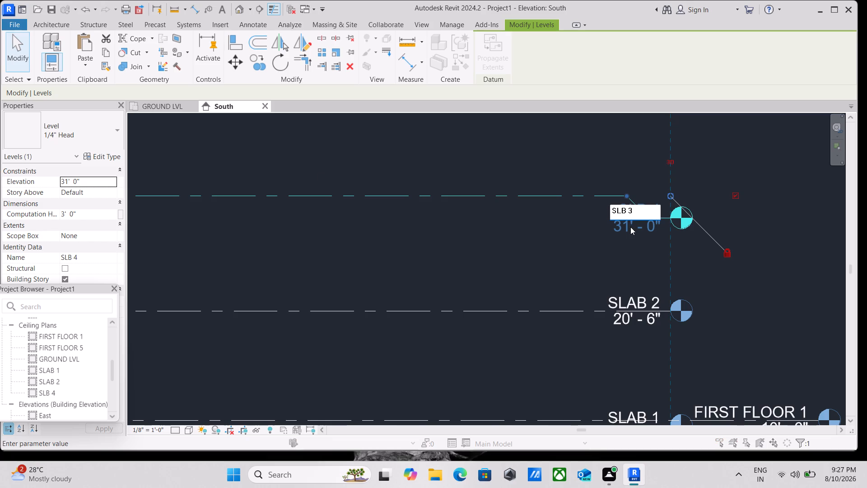
pyautogui.click(483, 239)
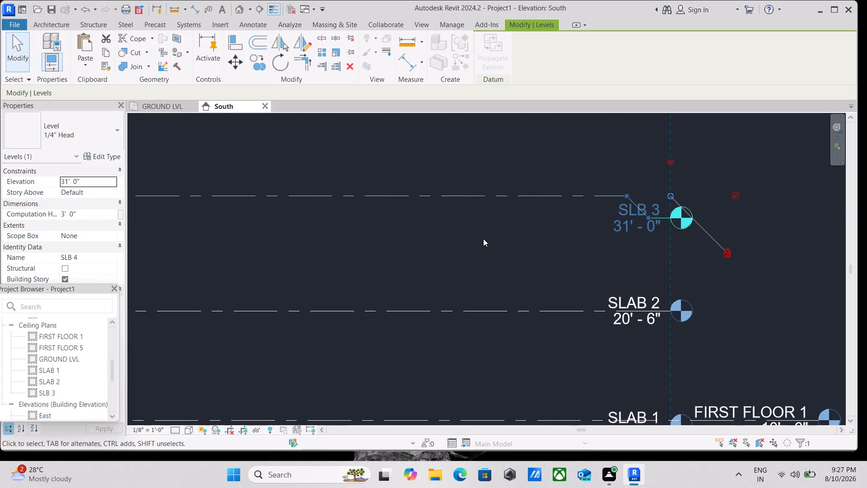
# Rename the FIRST FLOOR 5 level at 41' 6" as SLAB 4, renaming its corresponding views too.
pyautogui.scroll(-3, 486, 325)
pyautogui.moveTo(489, 323); pyautogui.dragTo(558, 357, button='middle')
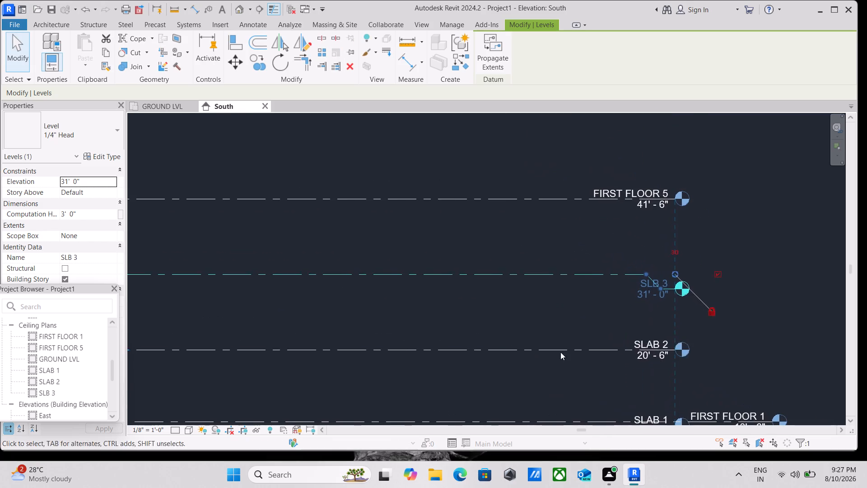
pyautogui.scroll(-2, 617, 248)
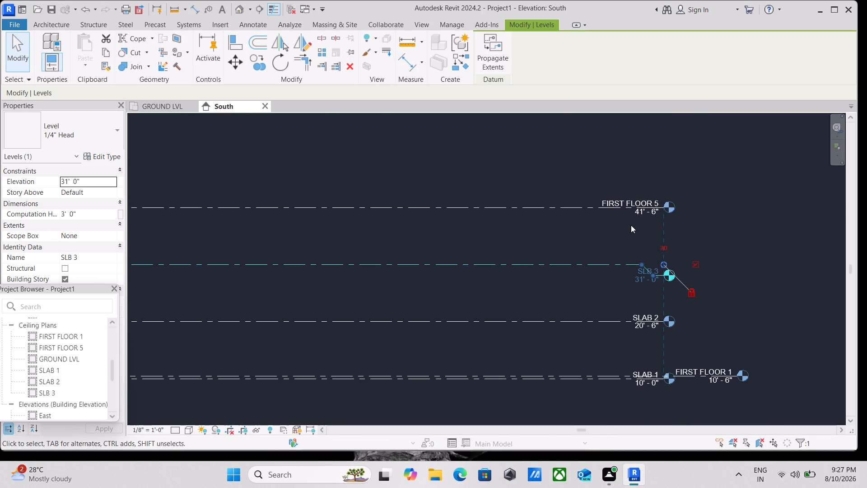
pyautogui.moveTo(631, 225); pyautogui.dragTo(728, 220, button='middle')
pyautogui.scroll(-2, 729, 220)
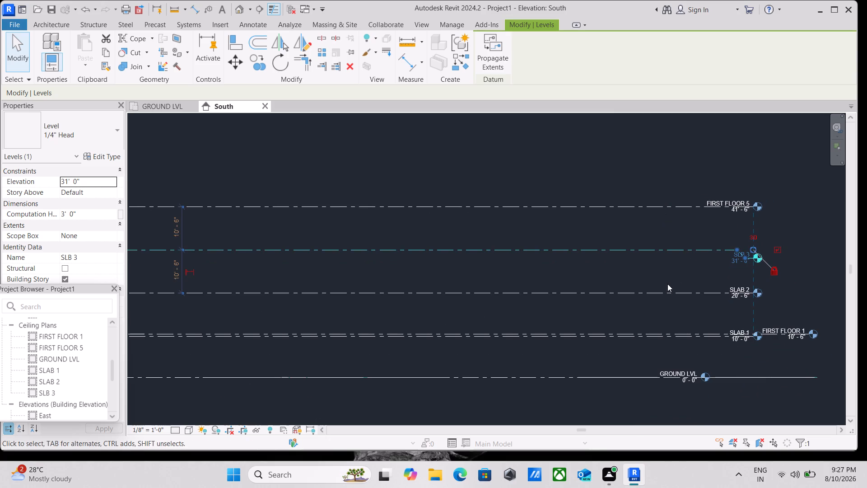
pyautogui.scroll(-1, 672, 277)
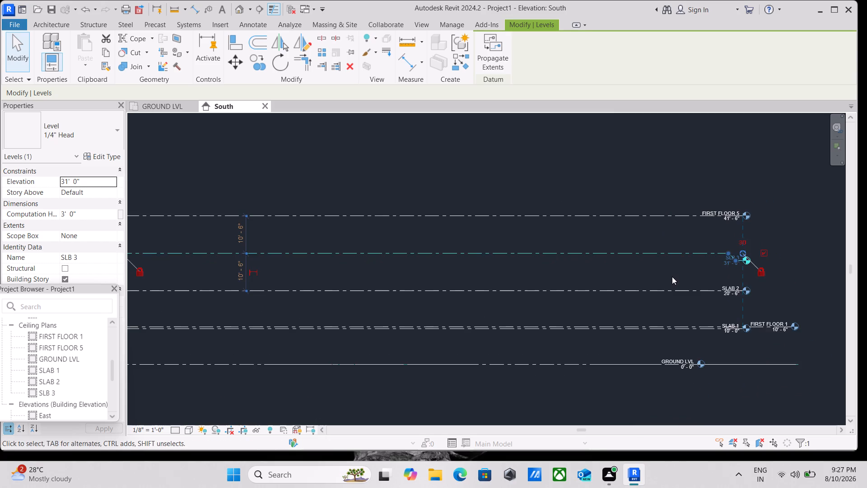
pyautogui.moveTo(672, 276); pyautogui.dragTo(664, 227, button='middle')
pyautogui.scroll(2, 734, 184)
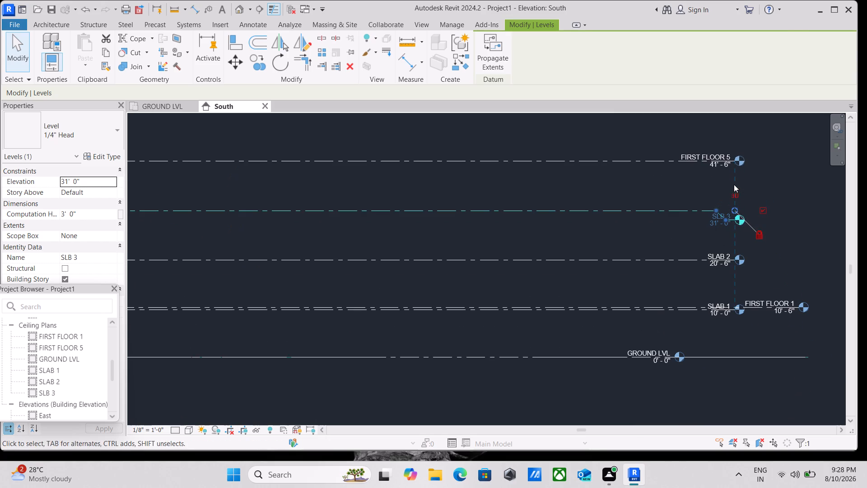
pyautogui.click(702, 158)
pyautogui.scroll(4, 716, 157)
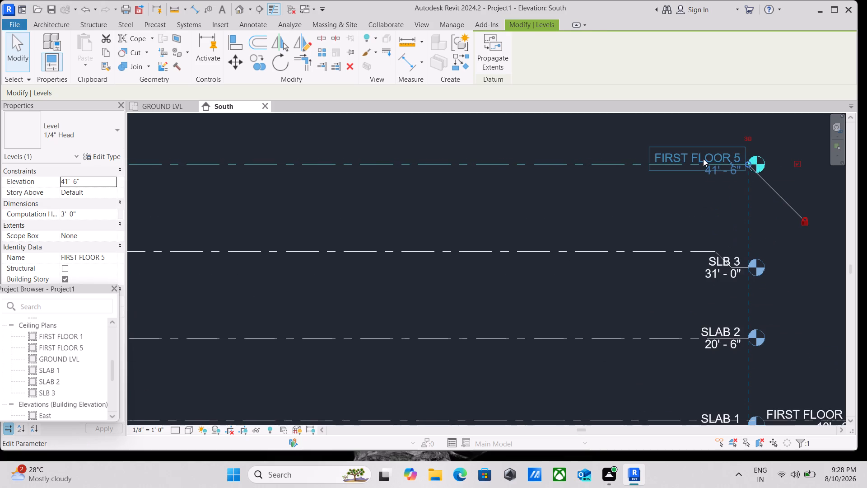
pyautogui.click(703, 159)
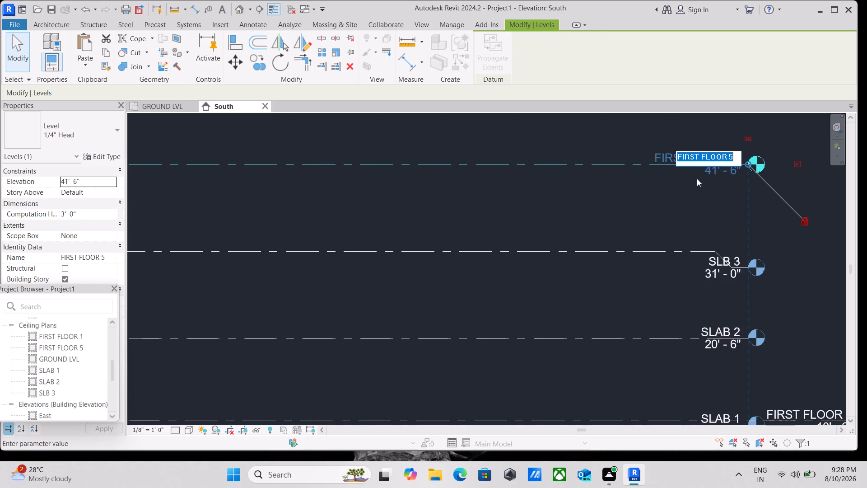
pyautogui.press('BackSpace')
pyautogui.write('SL')
pyautogui.press('a')
pyautogui.press('b')
pyautogui.press('space')
pyautogui.press('4')
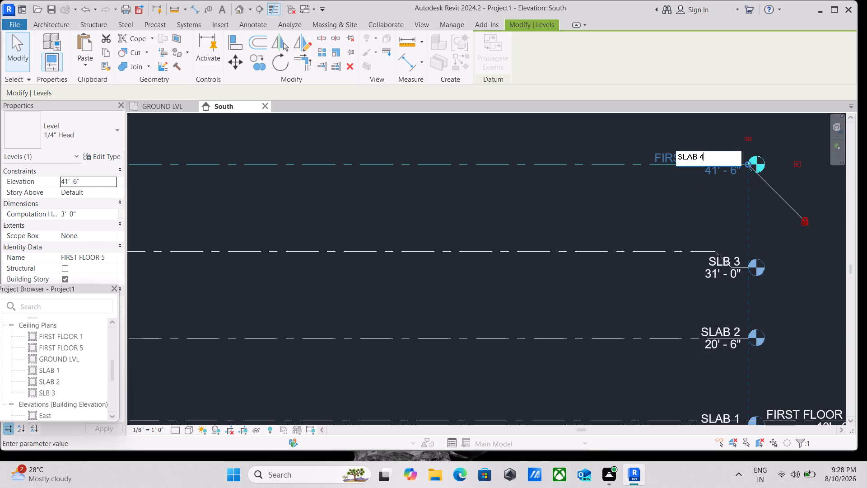
pyautogui.press('Return')
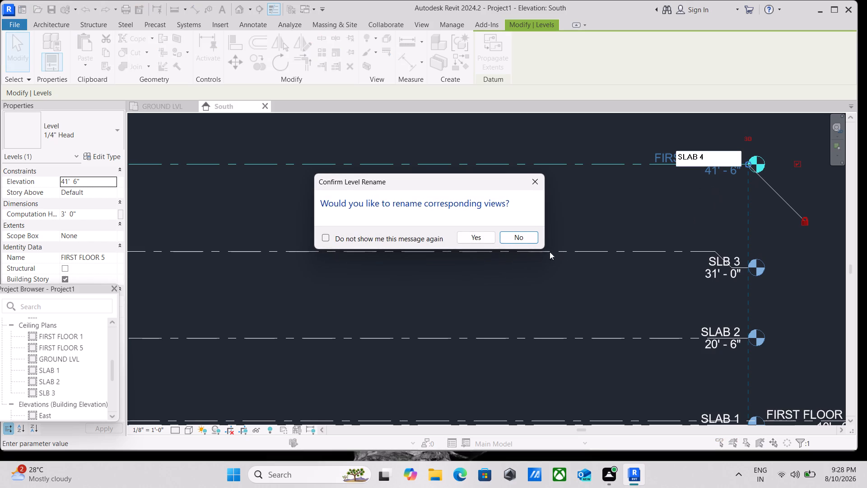
pyautogui.click(485, 240)
# Examine the level stack in the South elevation, from GROUND LVL up to SLAB 4.
pyautogui.scroll(-1, 601, 223)
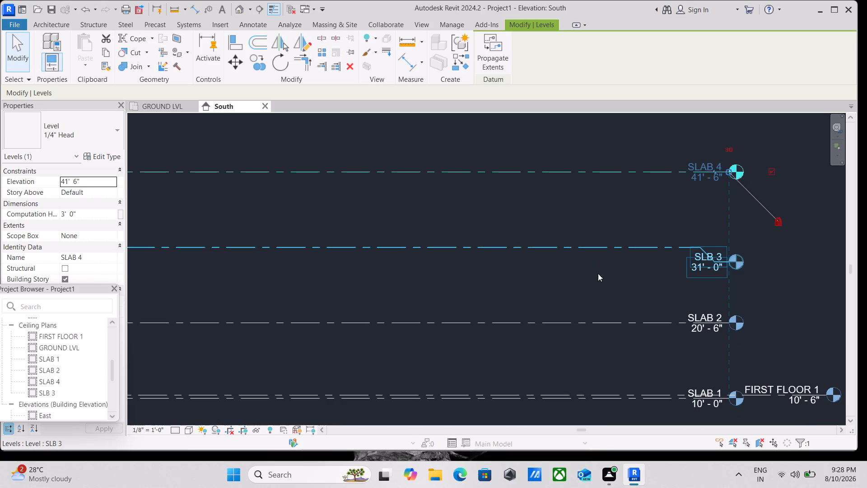
pyautogui.scroll(-3, 601, 290)
pyautogui.moveTo(617, 281); pyautogui.dragTo(667, 267, button='middle')
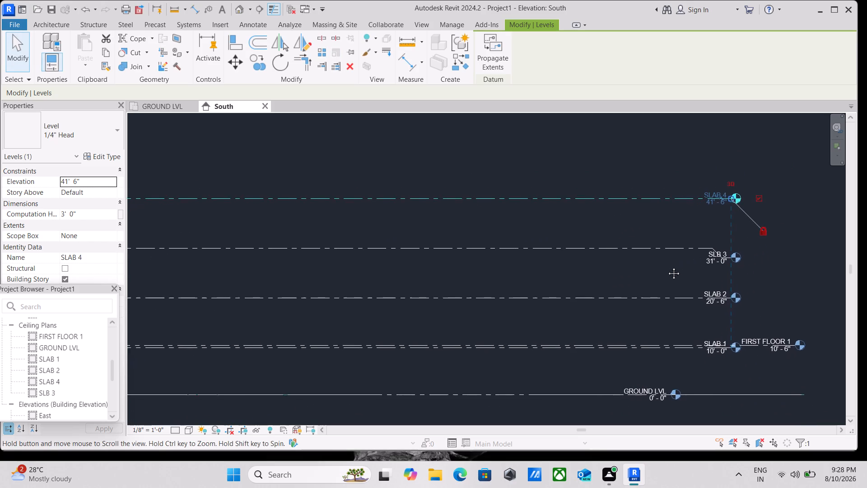
pyautogui.moveTo(667, 267); pyautogui.dragTo(670, 266, button='middle')
pyautogui.scroll(-1, 661, 261)
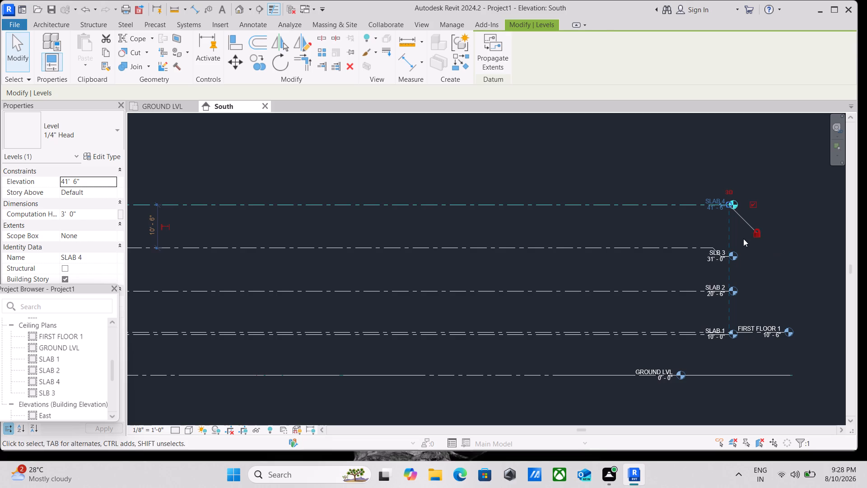
pyautogui.scroll(2, 743, 239)
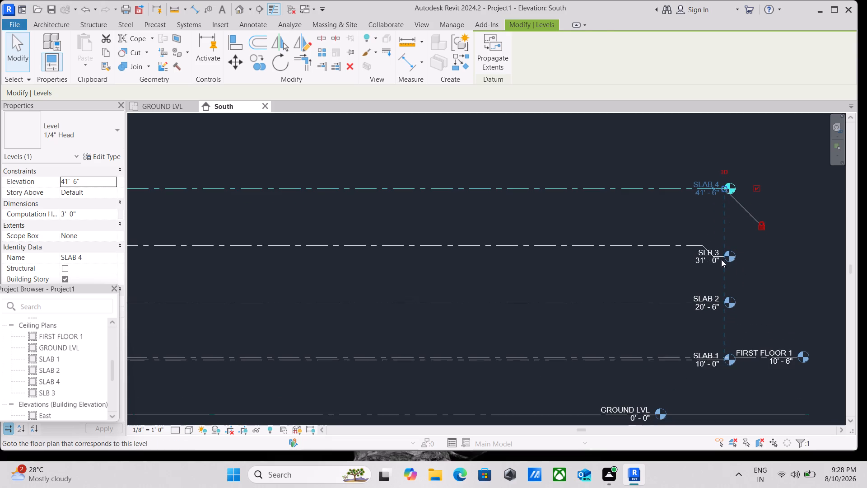
pyautogui.scroll(-1, 555, 288)
pyautogui.moveTo(555, 288); pyautogui.dragTo(660, 286, button='middle')
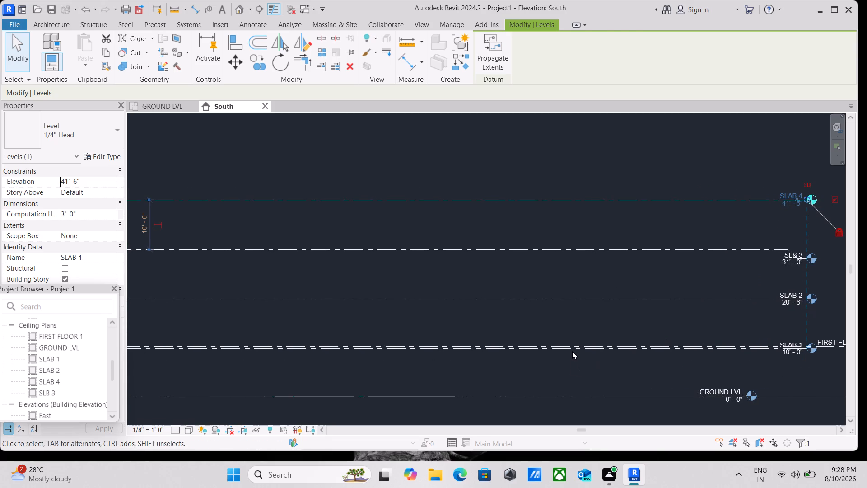
pyautogui.scroll(-1, 575, 328)
pyautogui.moveTo(575, 327); pyautogui.dragTo(577, 260, button='middle')
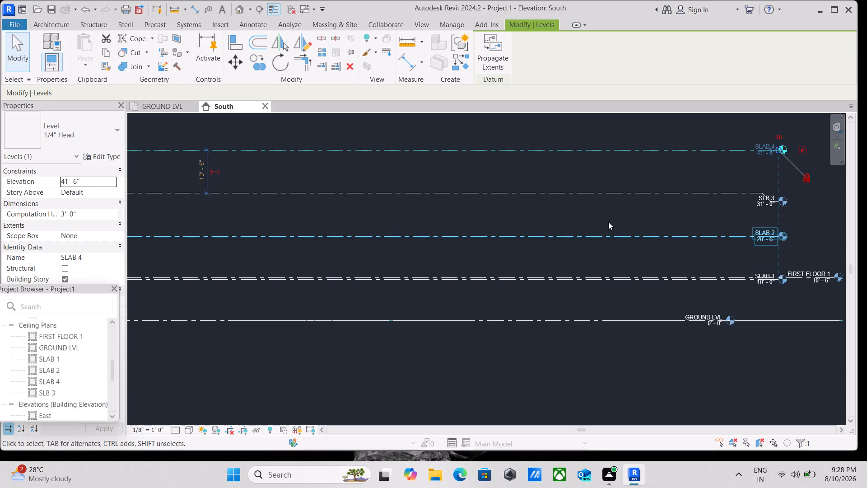
pyautogui.scroll(2, 587, 233)
pyautogui.scroll(-3, 579, 233)
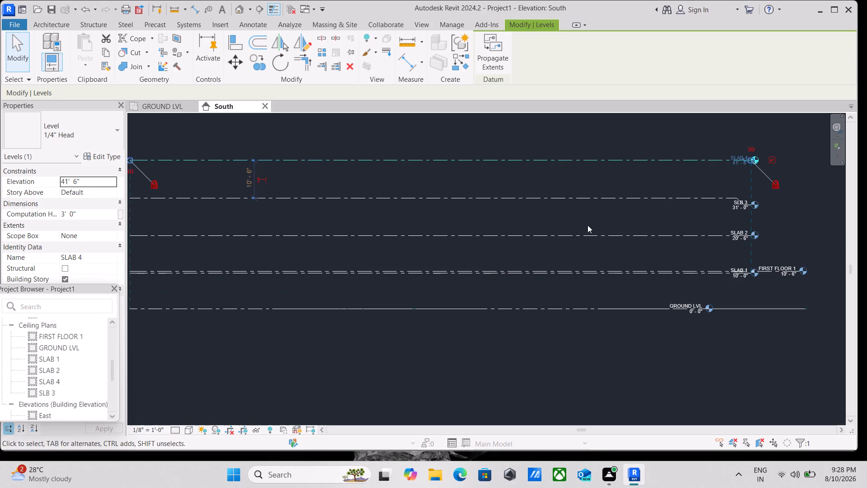
pyautogui.scroll(2, 585, 277)
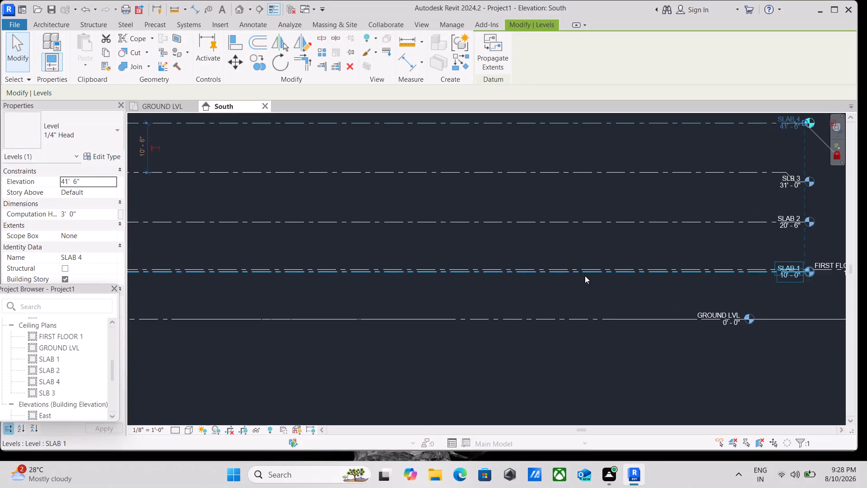
pyautogui.scroll(2, 584, 269)
pyautogui.moveTo(584, 253); pyautogui.dragTo(436, 244, button='middle')
pyautogui.scroll(-1, 431, 241)
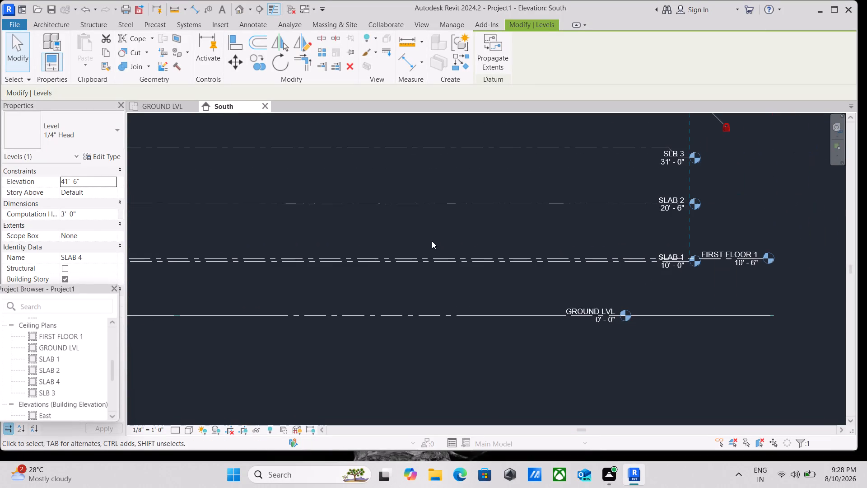
pyautogui.moveTo(434, 240); pyautogui.dragTo(460, 263, button='middle')
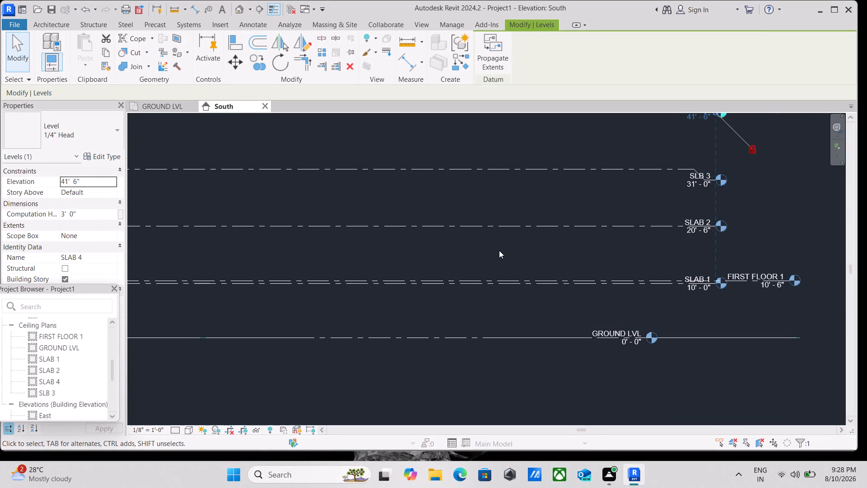
# Measure the spacing between FIRST FLOOR 1 and SLAB 2 with a temporary aligned dimension, leaving no dimension placed.
pyautogui.press('d')
pyautogui.press('i')
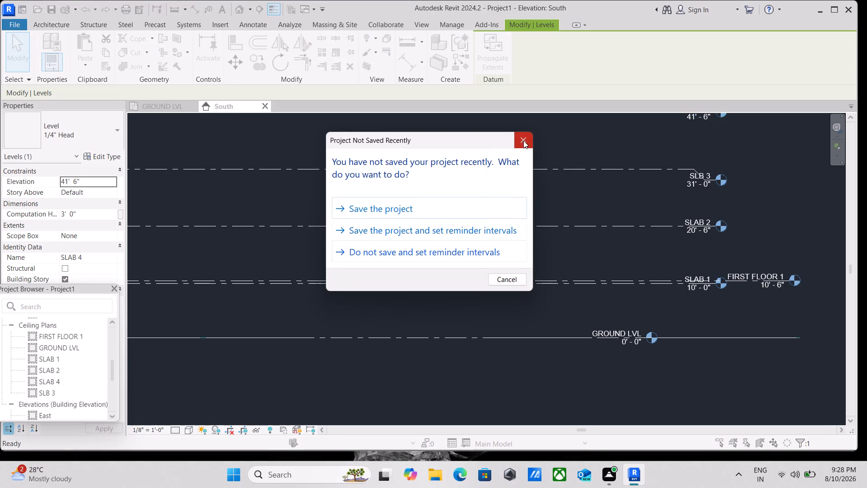
pyautogui.click(523, 140)
pyautogui.scroll(2, 475, 273)
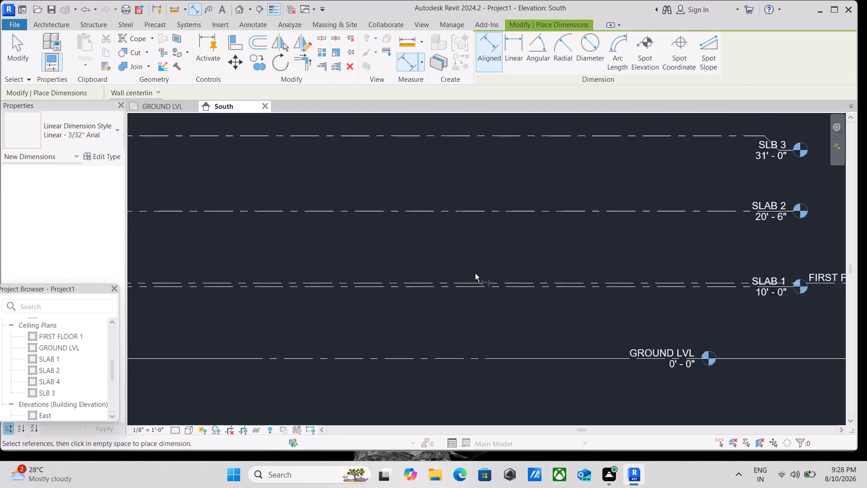
pyautogui.scroll(1, 475, 273)
pyautogui.click(457, 284)
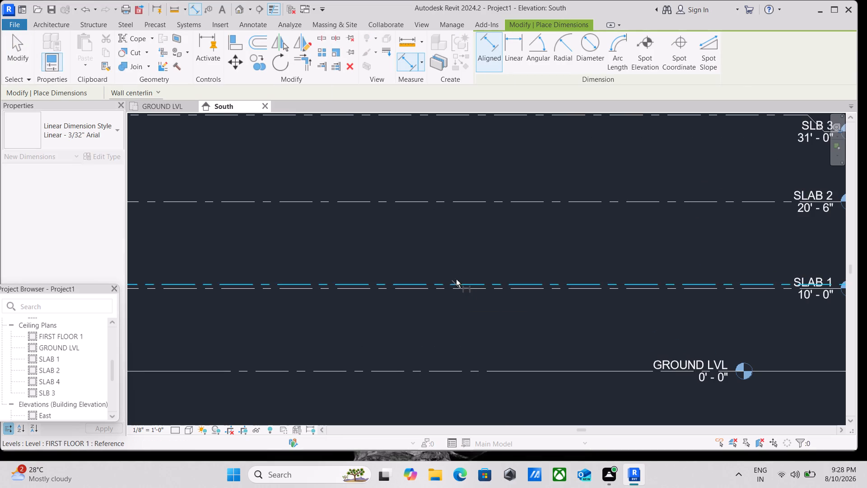
pyautogui.click(440, 201)
pyautogui.scroll(-1, 443, 205)
pyautogui.press('Escape')
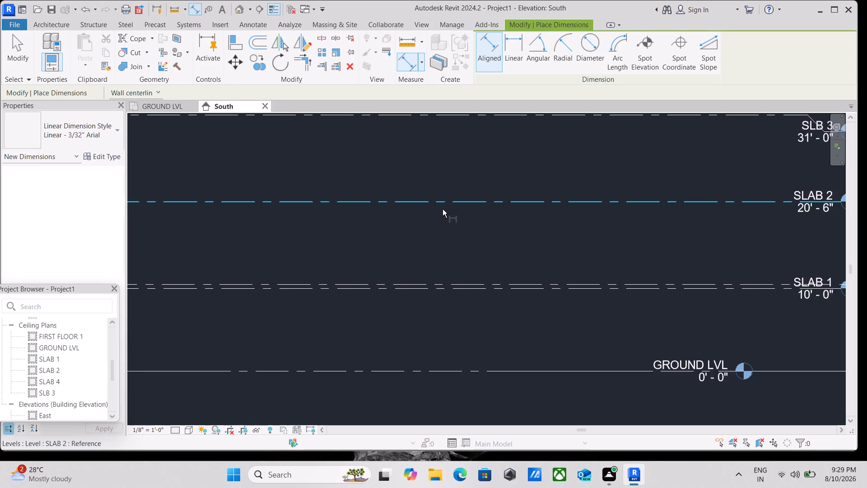
pyautogui.scroll(-2, 443, 218)
pyautogui.press('Escape')
# Review the names and arrangement of all levels across the full width of the South elevation.
pyautogui.moveTo(445, 221); pyautogui.dragTo(535, 226, button='middle')
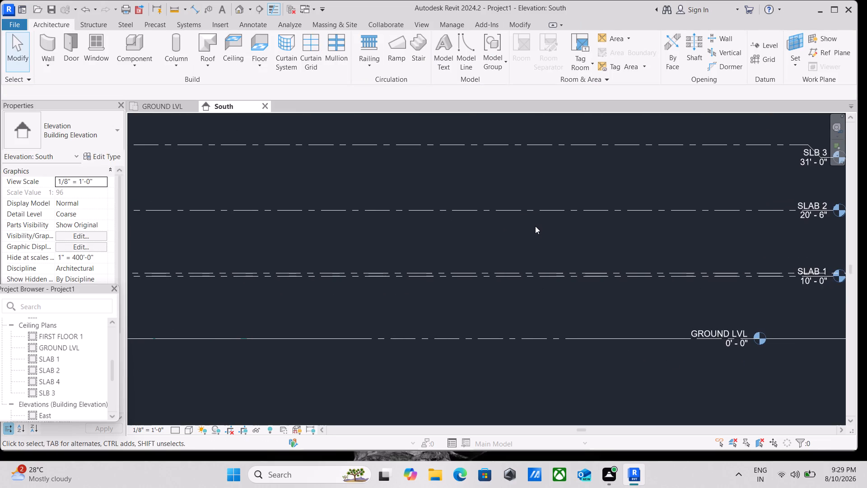
pyautogui.scroll(-1, 534, 226)
pyautogui.moveTo(534, 226); pyautogui.dragTo(532, 257, button='middle')
pyautogui.scroll(-2, 512, 252)
pyautogui.moveTo(512, 252); pyautogui.dragTo(487, 253, button='middle')
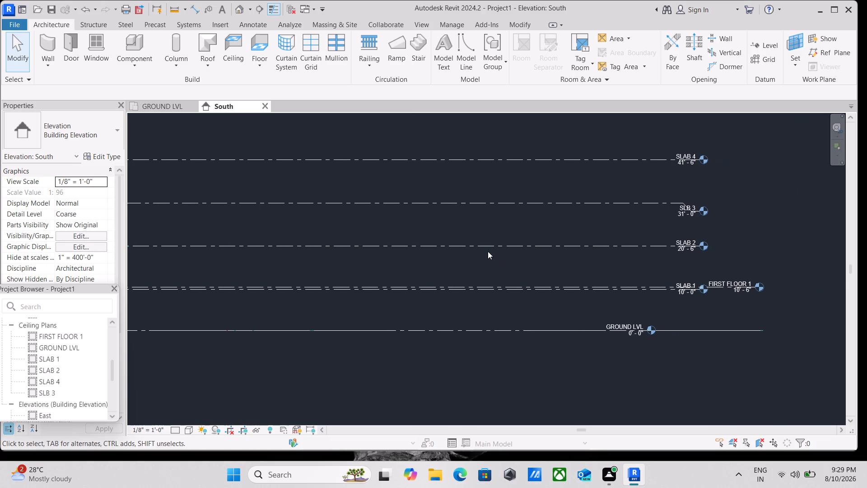
pyautogui.moveTo(488, 251); pyautogui.dragTo(526, 258, button='middle')
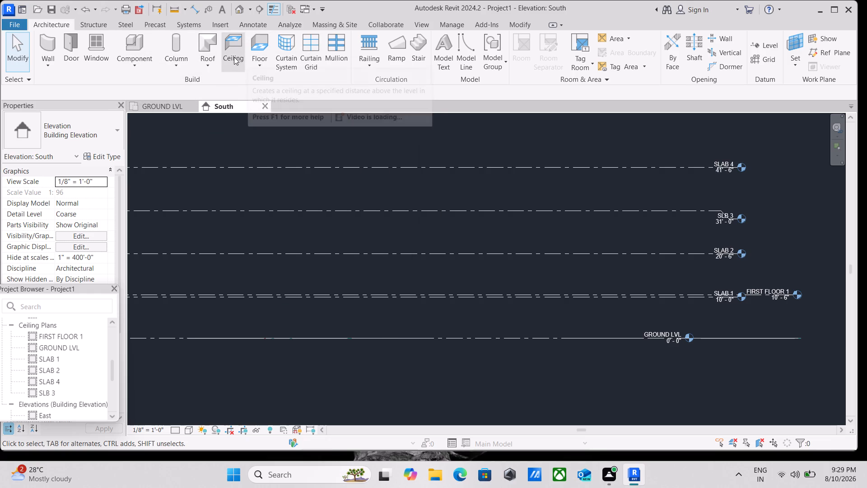
pyautogui.click(47, 66)
pyautogui.click(47, 66)
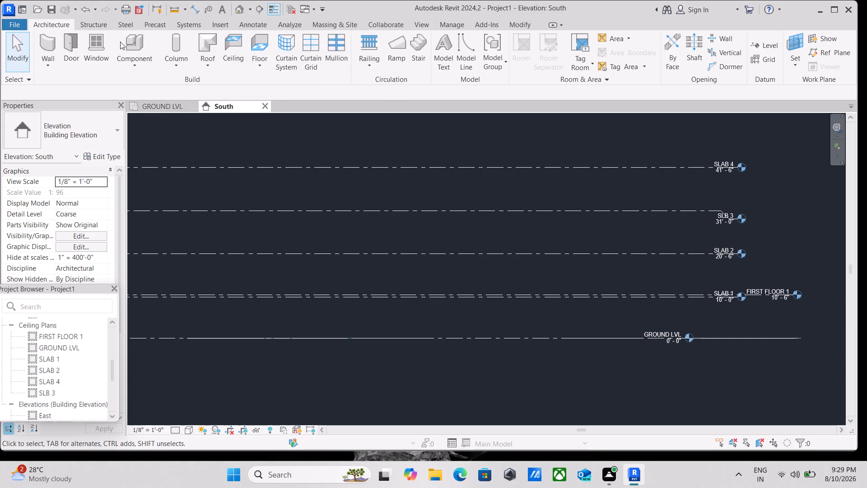
pyautogui.scroll(-1, 687, 270)
pyautogui.moveTo(621, 277); pyautogui.dragTo(700, 271, button='middle')
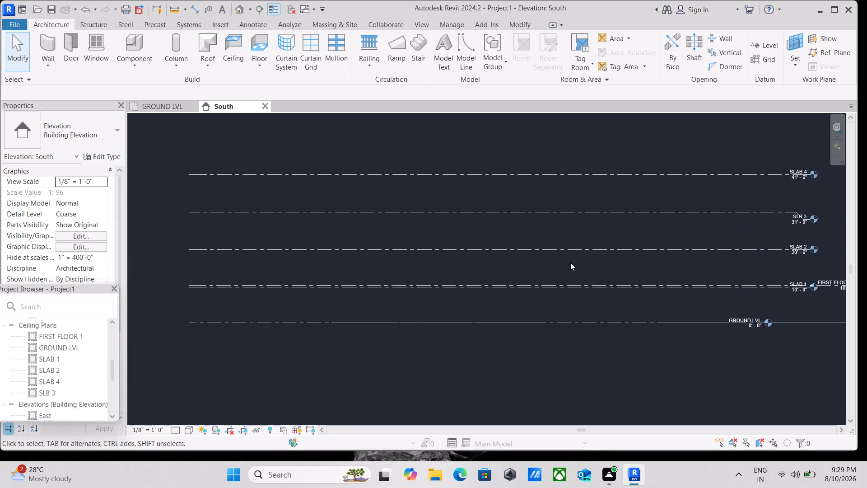
pyautogui.moveTo(567, 262); pyautogui.dragTo(602, 297, button='middle')
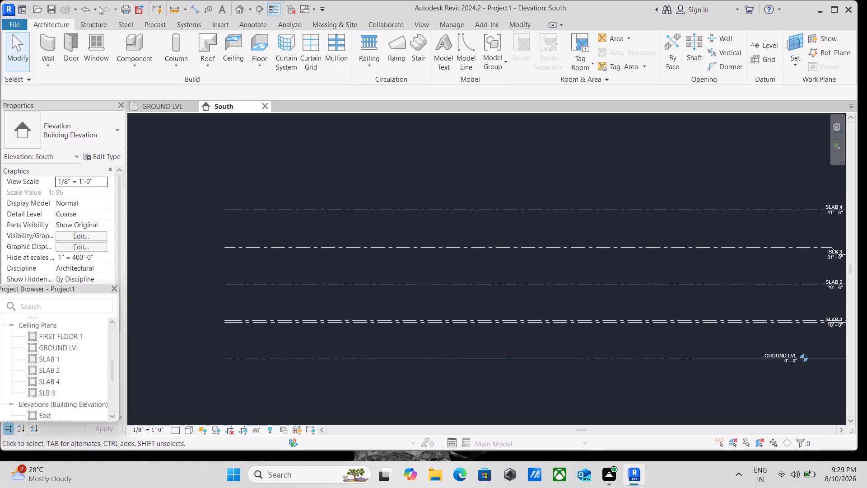
pyautogui.scroll(-1, 420, 246)
pyautogui.moveTo(441, 268); pyautogui.dragTo(409, 242, button='middle')
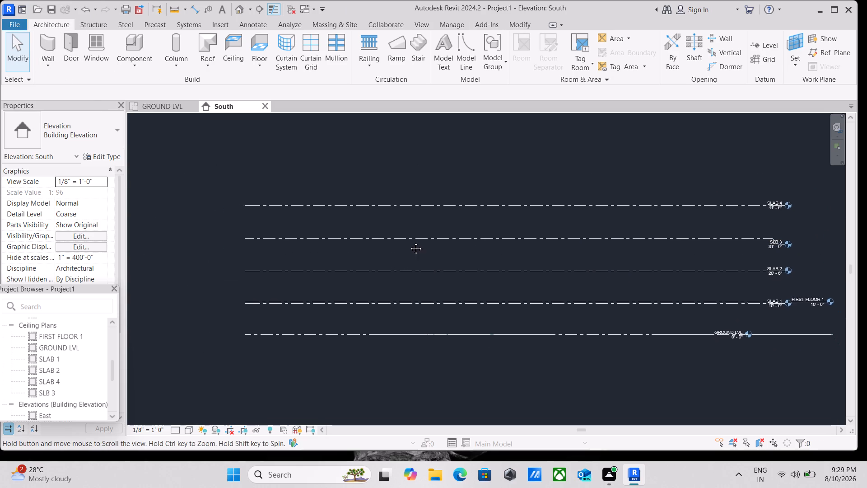
pyautogui.moveTo(409, 242); pyautogui.dragTo(391, 233, button='middle')
pyautogui.scroll(2, 563, 266)
pyautogui.moveTo(564, 262); pyautogui.dragTo(536, 266, button='middle')
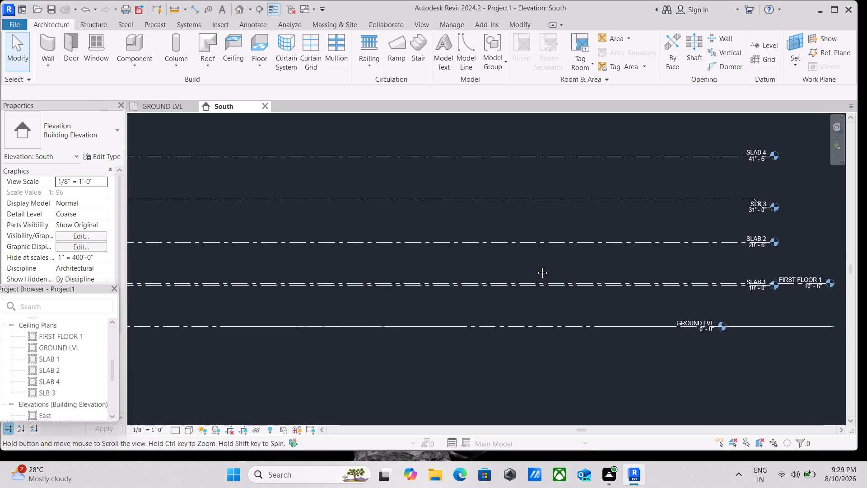
pyautogui.moveTo(536, 266); pyautogui.dragTo(535, 266, button='middle')
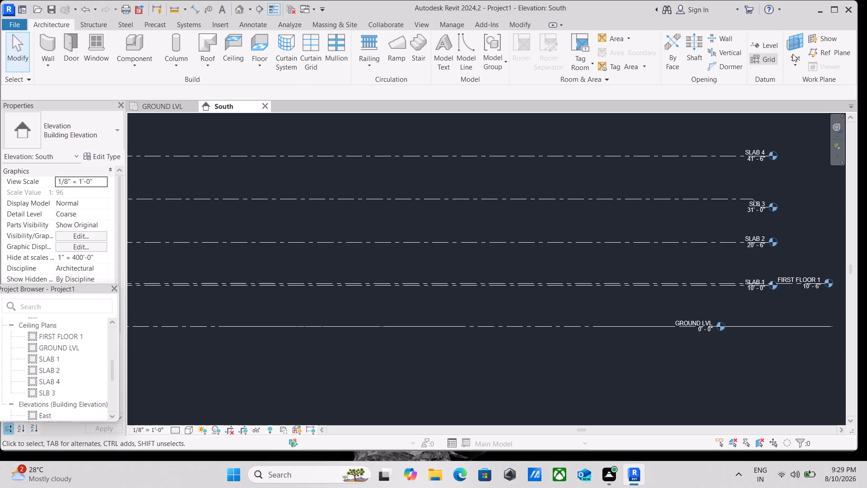
# Create three levels at 21' 0", 31' 6" and 42' 0" by picking successive lines upward from FIRST FLOOR 1 with a 10' 6" offset.
pyautogui.click(765, 47)
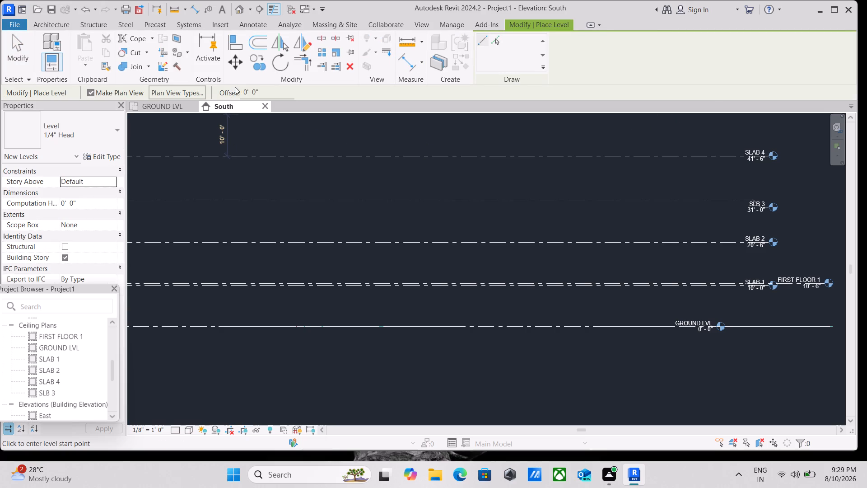
pyautogui.moveTo(270, 89); pyautogui.dragTo(214, 96)
pyautogui.write("10'")
pyautogui.press('6')
pyautogui.hotkey('shift', '"')
pyautogui.press('Return')
pyautogui.click(495, 43)
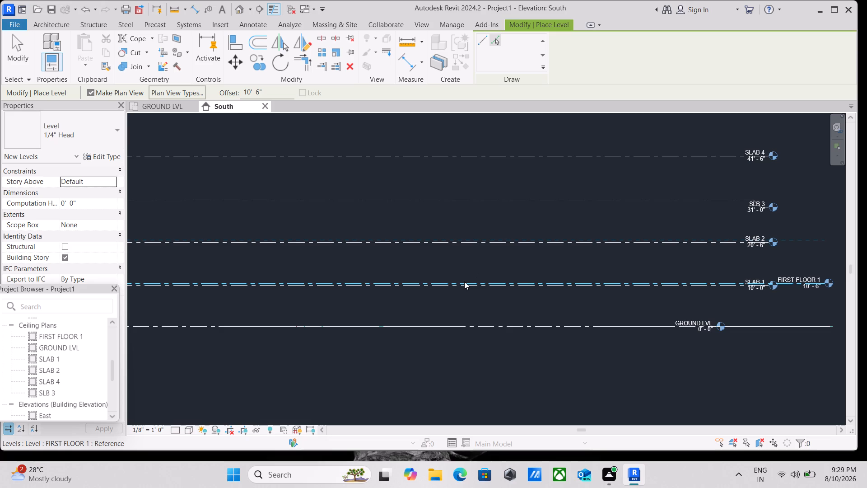
pyautogui.click(465, 282)
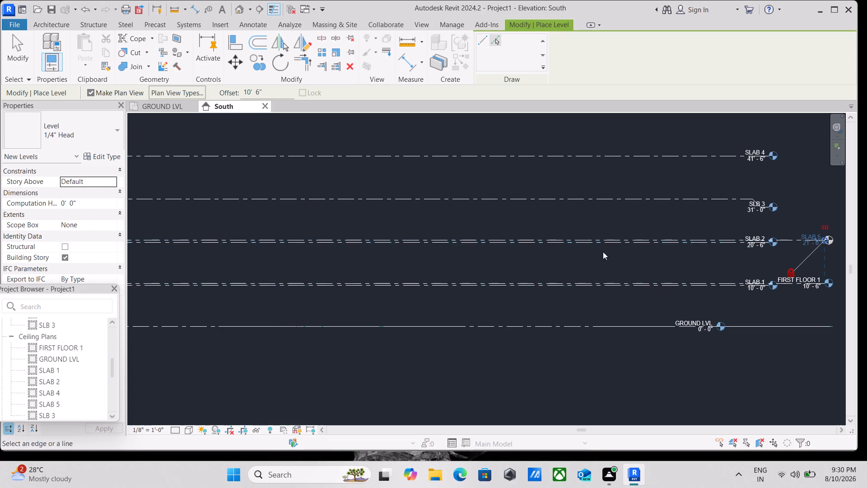
pyautogui.click(512, 239)
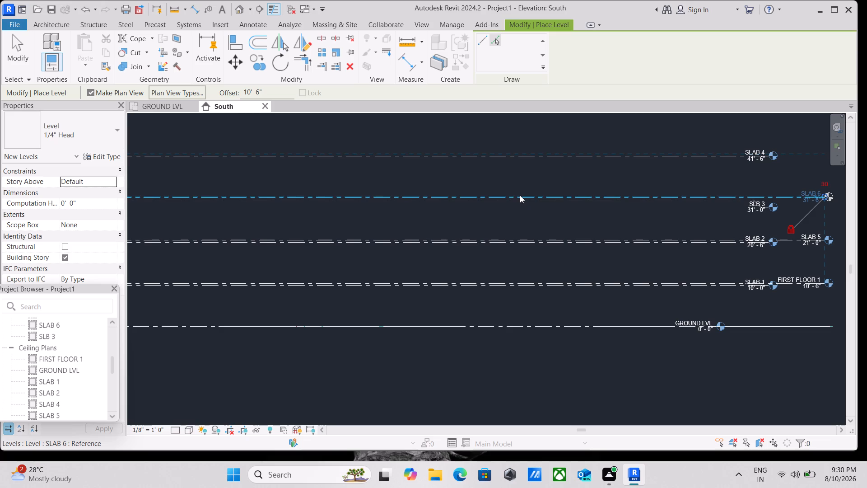
pyautogui.click(520, 195)
# Offset two more overlapping levels 10' 6" above the SLAB 5 level, both at 31' 6", and end level placement.
pyautogui.scroll(-1, 562, 223)
pyautogui.moveTo(563, 223); pyautogui.dragTo(563, 222, button='middle')
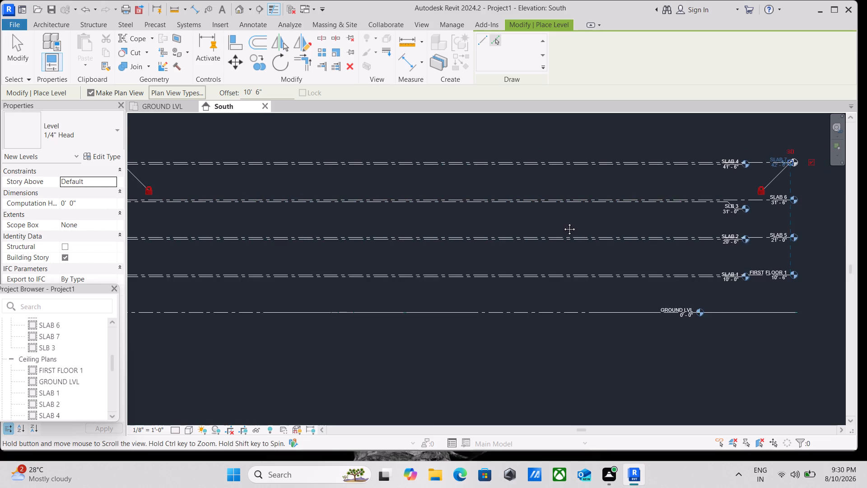
pyautogui.moveTo(563, 222); pyautogui.dragTo(433, 219, button='middle')
pyautogui.scroll(4, 635, 269)
pyautogui.scroll(2, 665, 218)
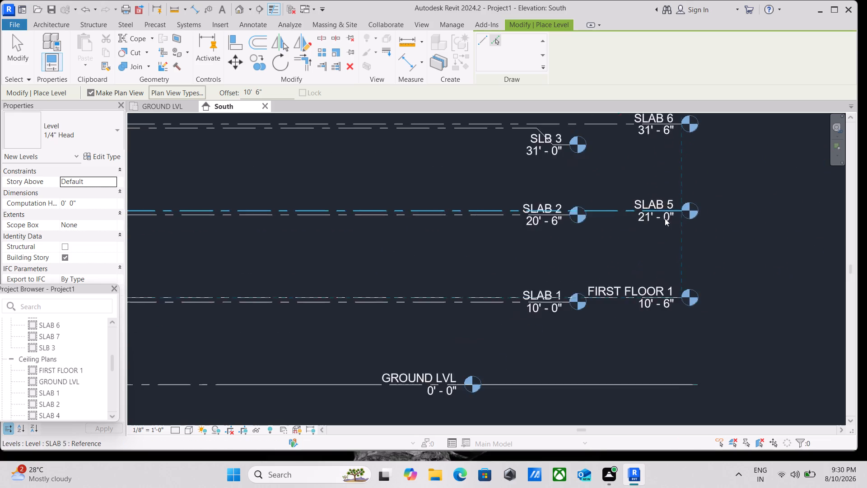
pyautogui.moveTo(646, 274); pyautogui.dragTo(634, 309, button='middle')
pyautogui.scroll(2, 644, 282)
pyautogui.moveTo(645, 279); pyautogui.dragTo(626, 310, button='middle')
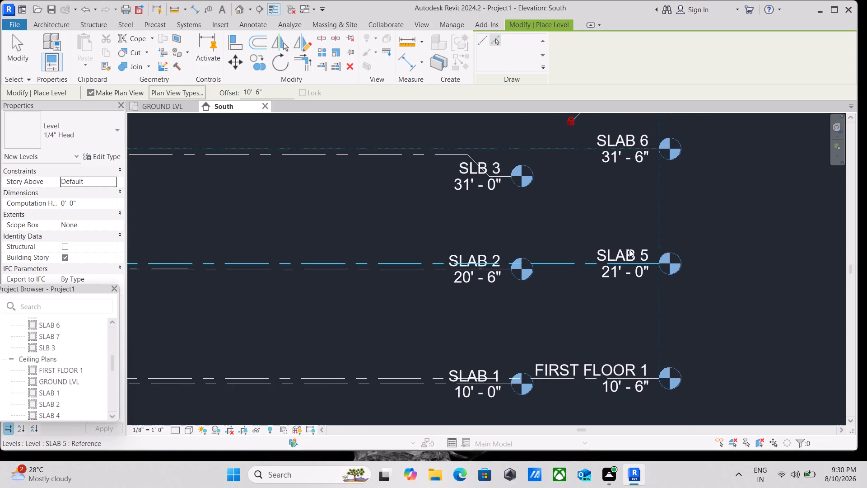
pyautogui.press('Escape')
pyautogui.doubleClick(630, 253)
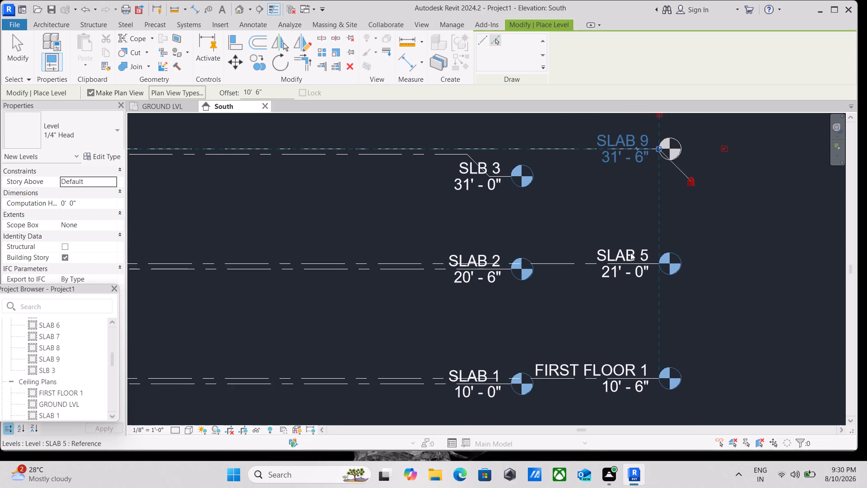
pyautogui.press('Escape')
pyautogui.scroll(-7, 630, 253)
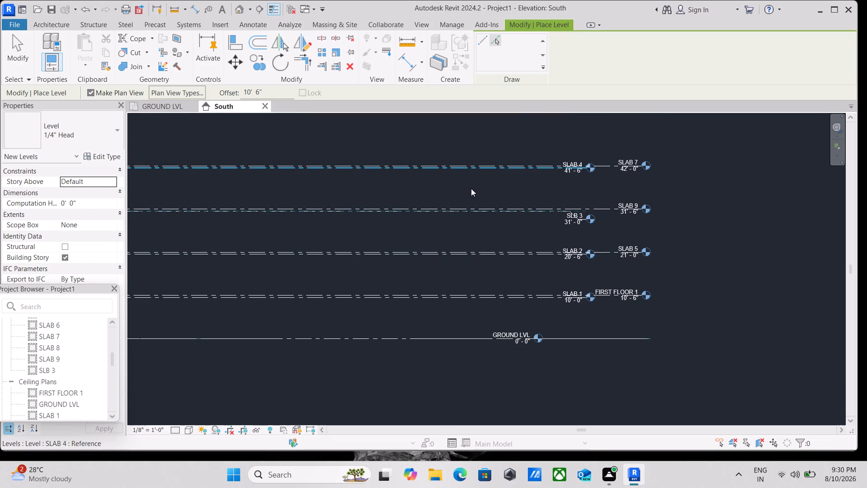
pyautogui.press('Escape')
pyautogui.press('Escape')
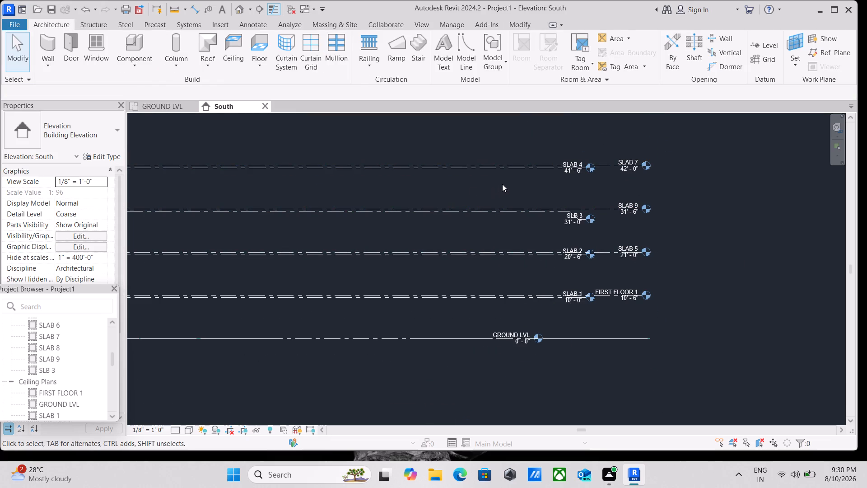
pyautogui.press('Escape')
pyautogui.press('Escape')
# Rename the SLAB 5 level at 21' 0" as SECOND FLOOR 2, renaming its corresponding views too.
pyautogui.scroll(6, 615, 255)
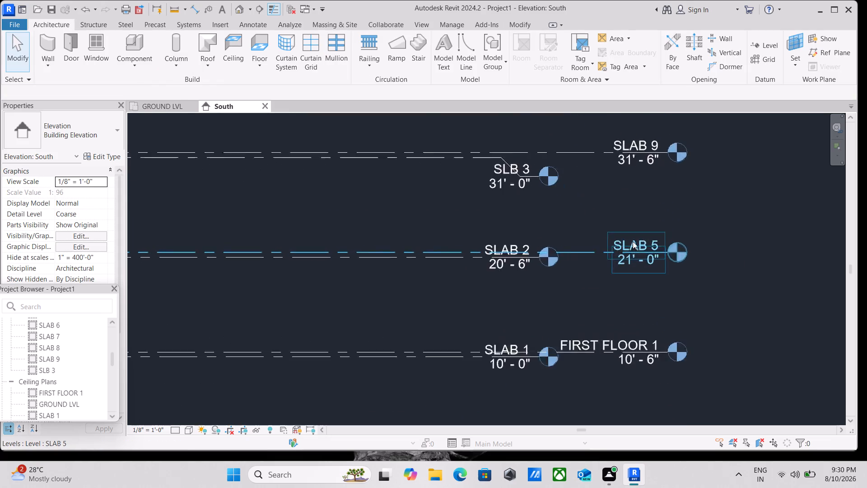
pyautogui.scroll(2, 633, 241)
pyautogui.click(643, 242)
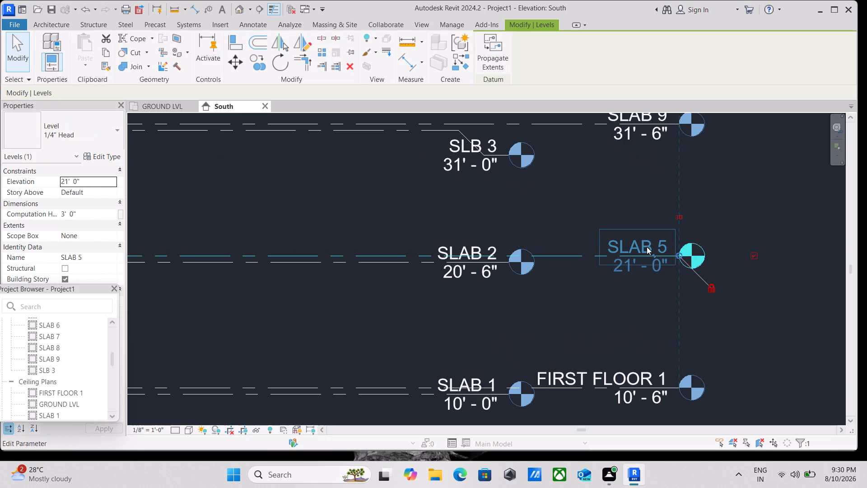
pyautogui.doubleClick(647, 247)
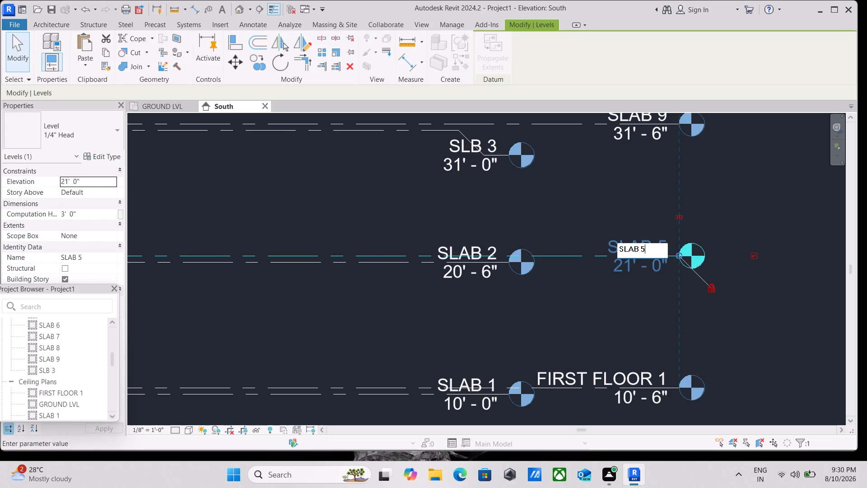
pyautogui.press('BackSpace')
pyautogui.press('BackSpace')
pyautogui.press('BackSpace')
pyautogui.press('BackSpace')
pyautogui.press('BackSpace')
pyautogui.press('BackSpace')
pyautogui.write('SECOND')
pyautogui.press('space')
pyautogui.write('FLOOO')
pyautogui.press('BackSpace')
pyautogui.write('R')
pyautogui.press('space')
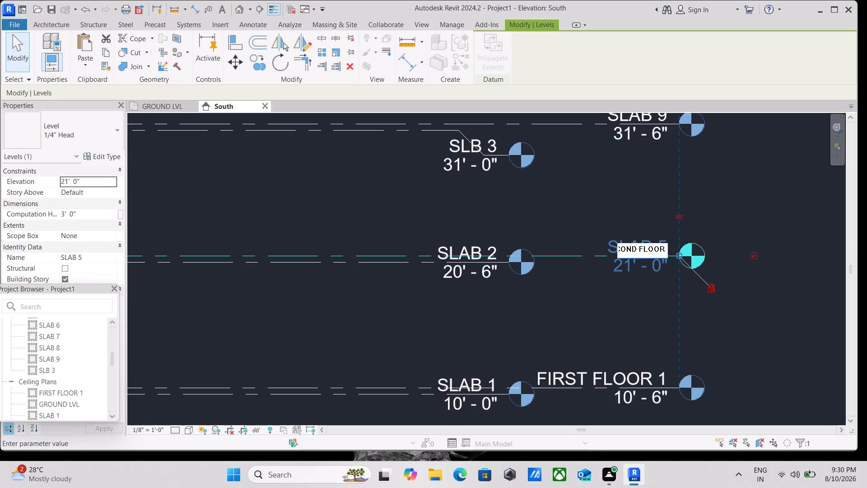
pyautogui.press('2')
pyautogui.press('Return')
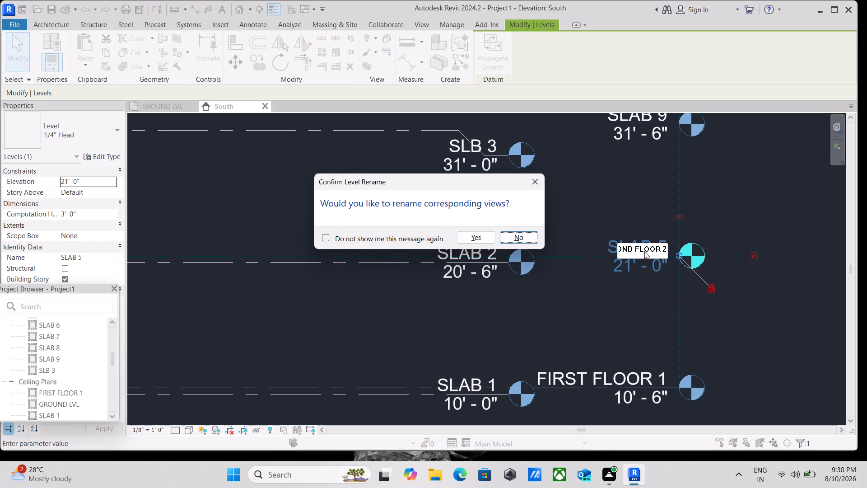
pyautogui.click(489, 238)
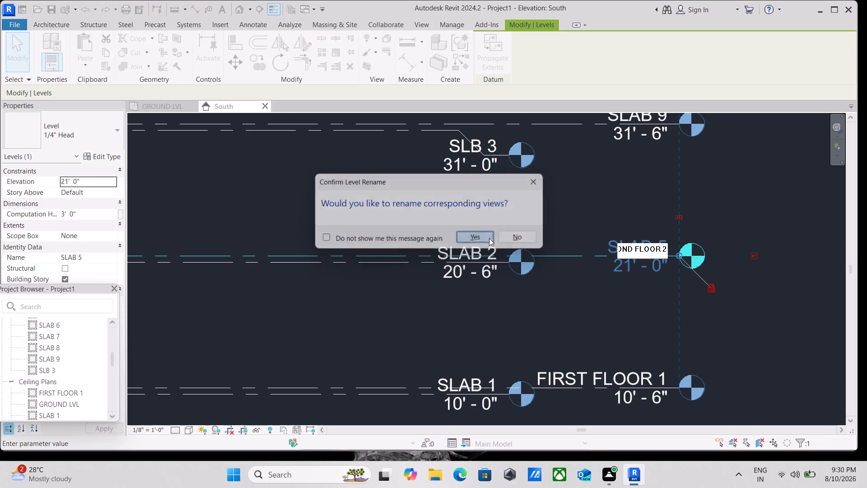
# Rename the SLAB 9 level at 31' 6" as THIRD FLOOR 3, renaming its corresponding views too.
pyautogui.moveTo(595, 231); pyautogui.dragTo(573, 404, button='middle')
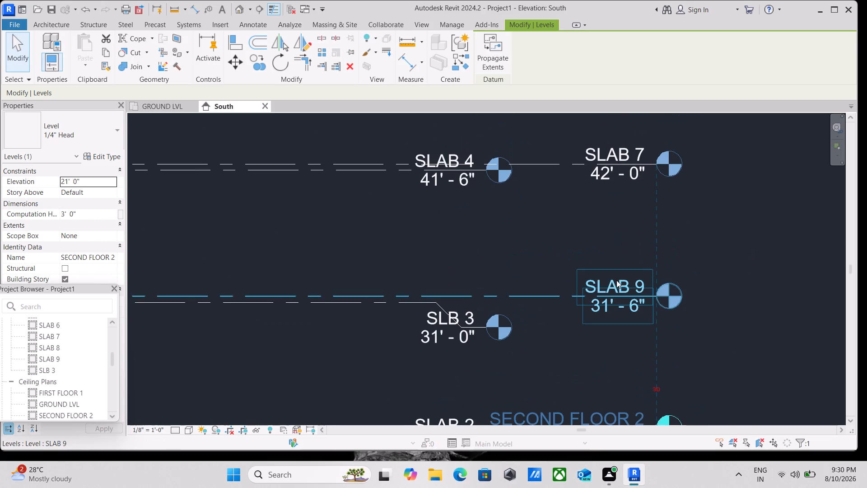
pyautogui.click(603, 286)
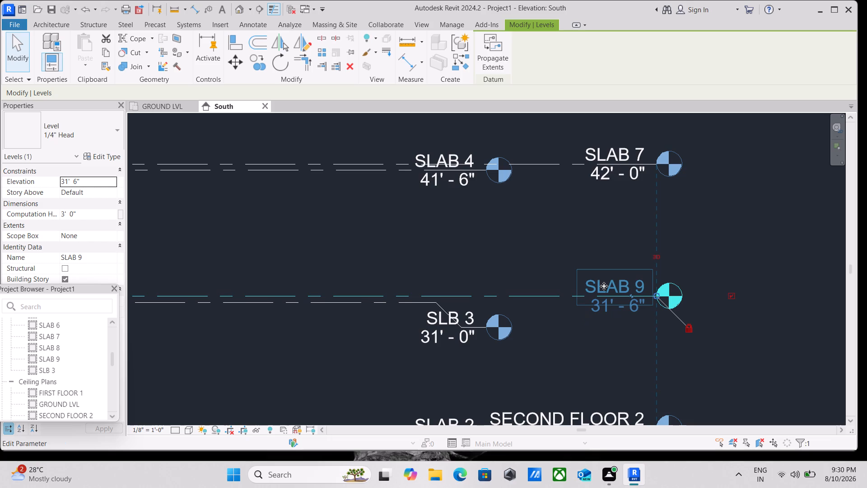
pyautogui.doubleClick(604, 286)
pyautogui.moveTo(628, 290); pyautogui.dragTo(597, 290)
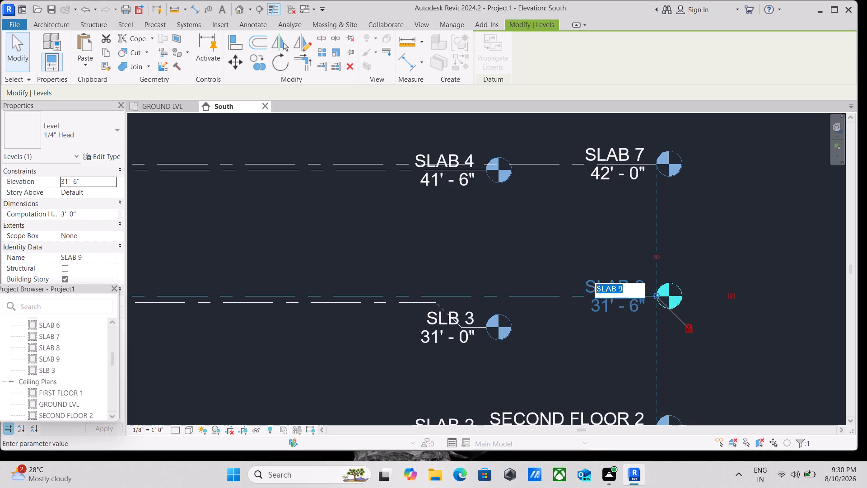
pyautogui.moveTo(597, 290); pyautogui.dragTo(575, 290)
pyautogui.write('TH')
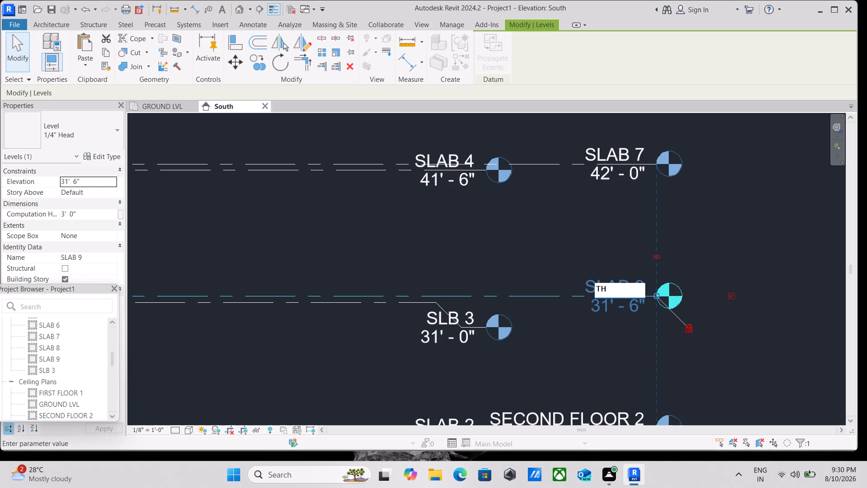
pyautogui.write('IR')
pyautogui.write('D FLOOR')
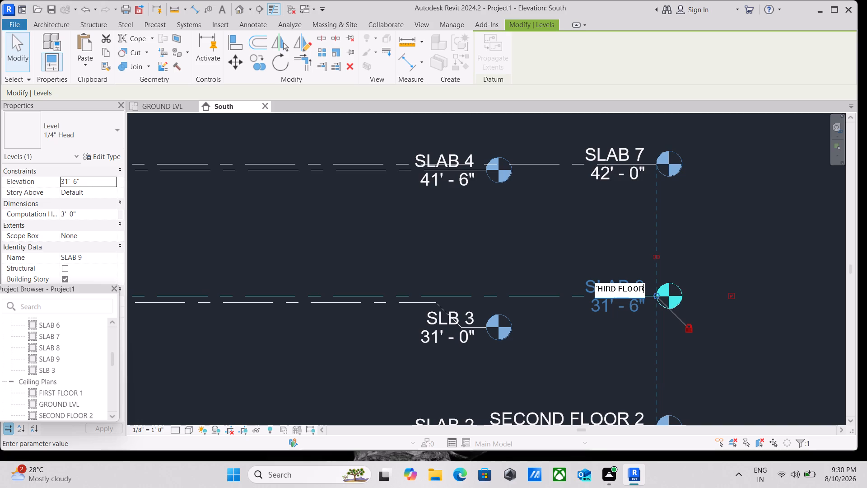
pyautogui.press('space')
pyautogui.write('3')
pyautogui.press('Return')
pyautogui.click(487, 237)
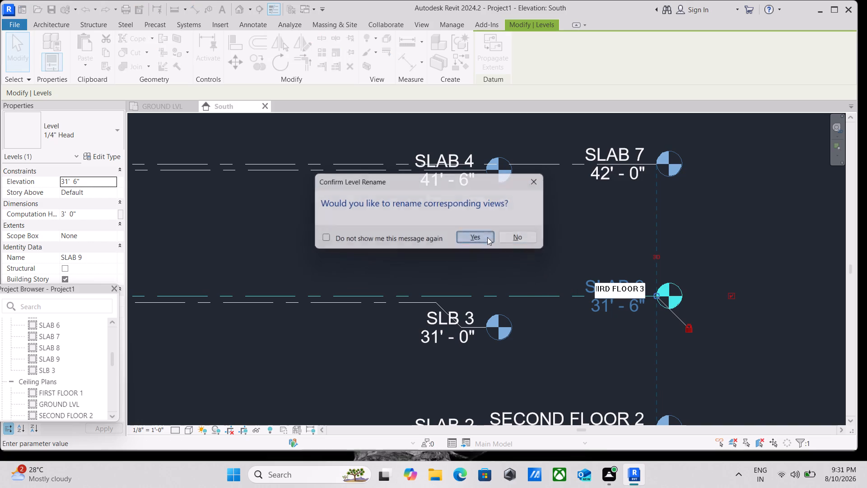
# Rename the SLAB 7 level at 42' 0" as FLOOR 4, renaming its corresponding views too.
pyautogui.scroll(-2, 557, 263)
pyautogui.moveTo(558, 262); pyautogui.dragTo(555, 291, button='middle')
pyautogui.scroll(-2, 559, 281)
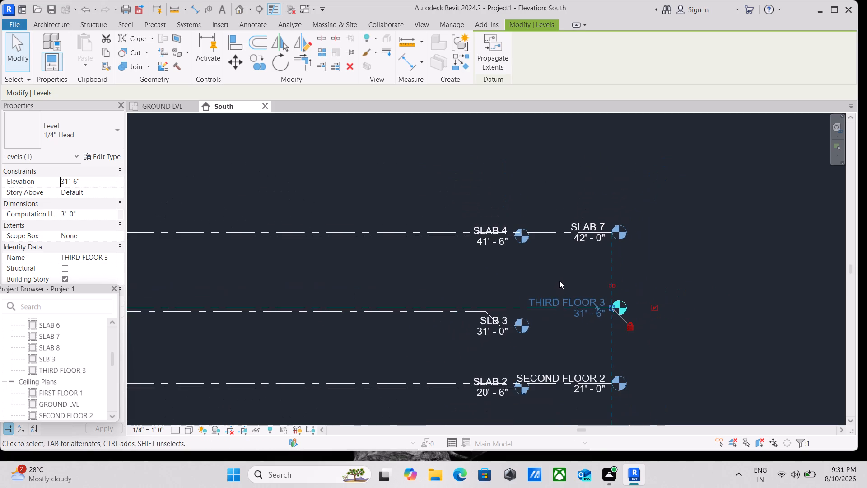
pyautogui.moveTo(560, 279); pyautogui.dragTo(550, 333, button='middle')
pyautogui.scroll(2, 578, 269)
pyautogui.click(582, 281)
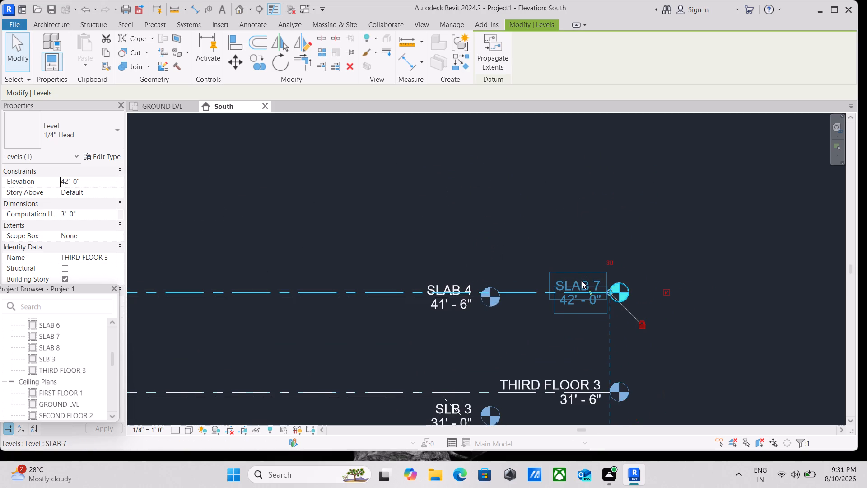
pyautogui.click(577, 284)
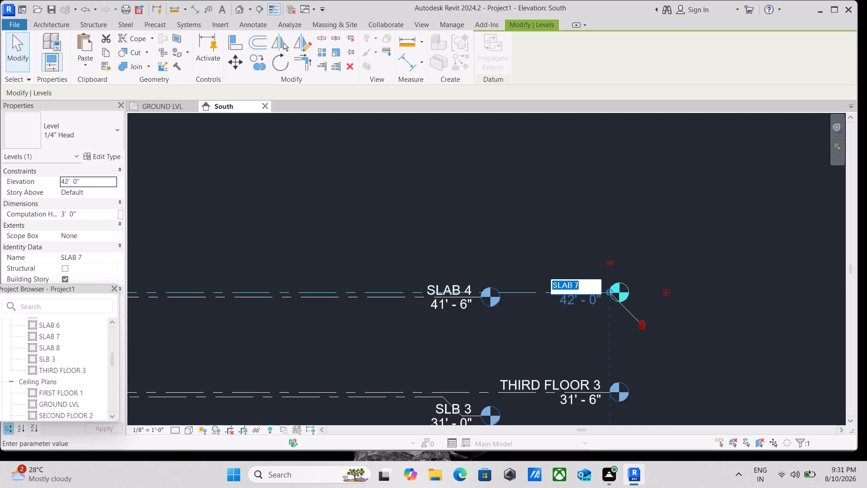
pyautogui.press('BackSpace')
pyautogui.press('BackSpace')
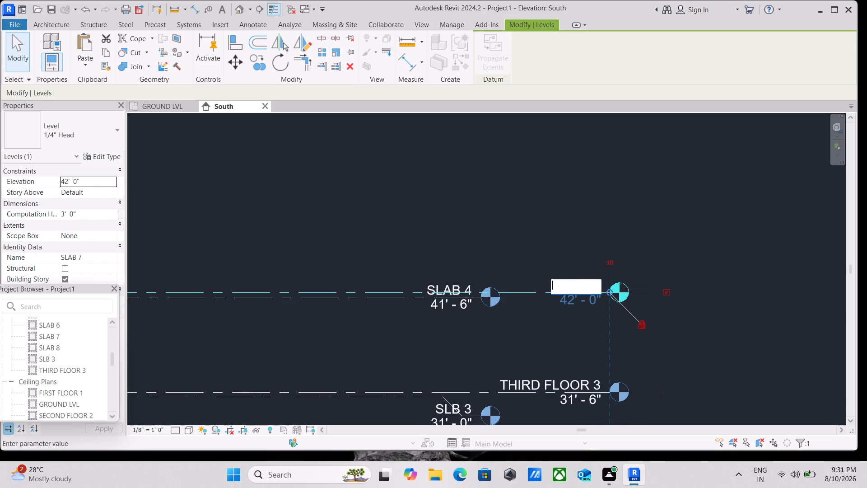
pyautogui.press('BackSpace')
pyautogui.write('FOURE')
pyautogui.press('BackSpace')
pyautogui.press('BackSpace')
pyautogui.press('BackSpace')
pyautogui.press('BackSpace')
pyautogui.press('BackSpace')
pyautogui.write('FLOOR')
pyautogui.press('space')
pyautogui.press('4')
pyautogui.press('Return')
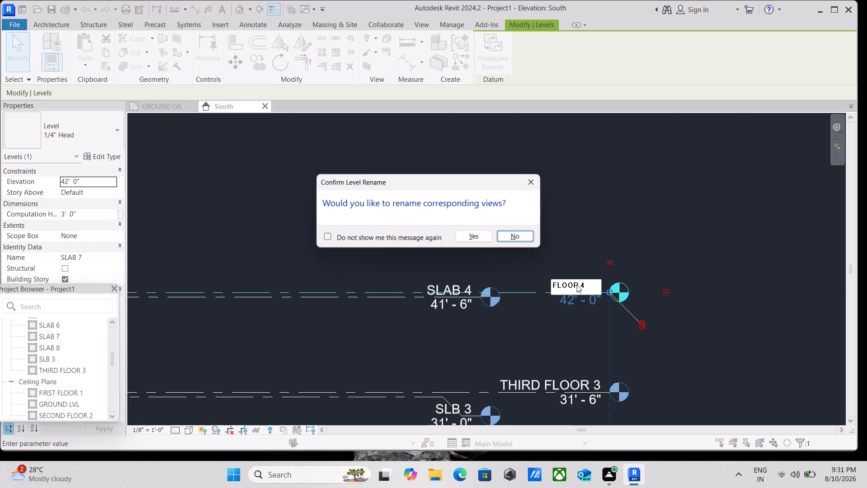
pyautogui.click(481, 239)
# Review the full stack of floor and slab levels in the South elevation, from their heads to their opposite ends.
pyautogui.scroll(-9, 530, 236)
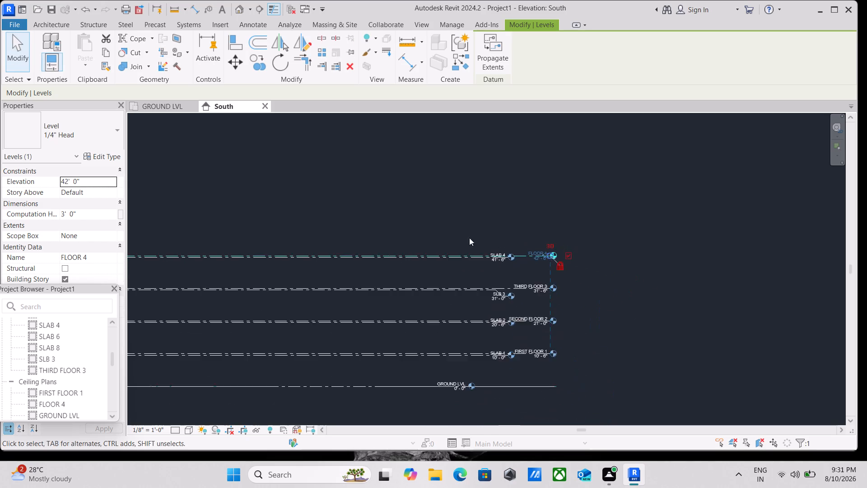
pyautogui.scroll(-3, 319, 296)
pyautogui.scroll(3, 210, 348)
pyautogui.moveTo(205, 351); pyautogui.dragTo(525, 376, button='middle')
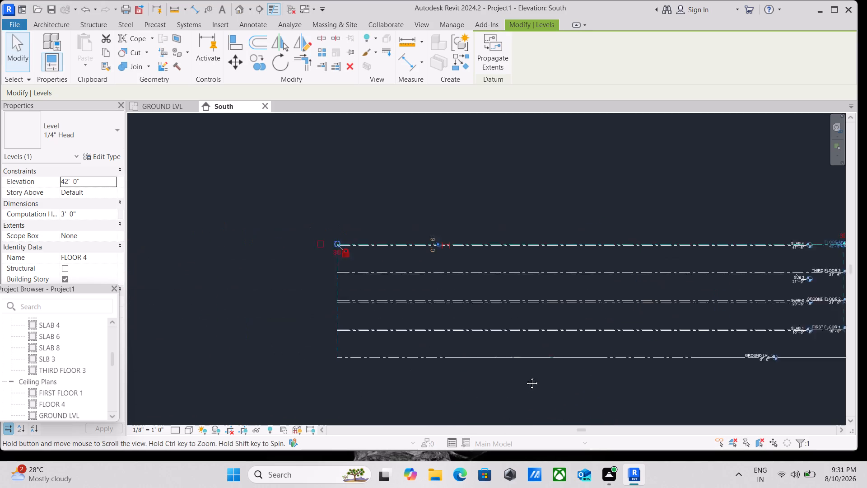
pyautogui.moveTo(525, 376); pyautogui.dragTo(527, 376, button='middle')
pyautogui.scroll(4, 473, 242)
pyautogui.moveTo(471, 238); pyautogui.dragTo(323, 235, button='middle')
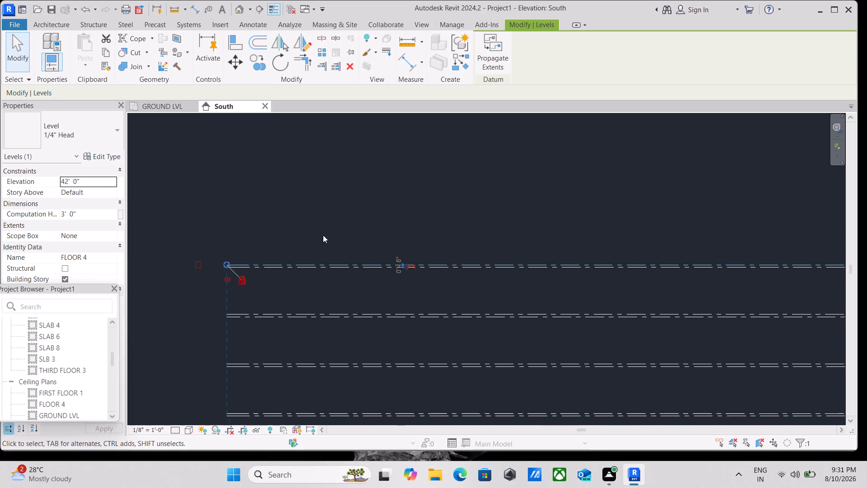
pyautogui.press('Escape')
pyautogui.scroll(-3, 414, 246)
pyautogui.moveTo(430, 230); pyautogui.dragTo(429, 230, button='middle')
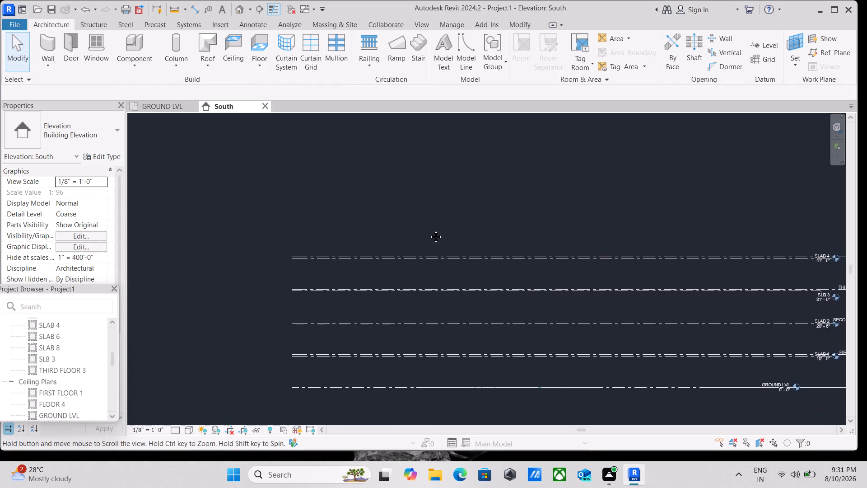
pyautogui.moveTo(429, 230); pyautogui.dragTo(210, 230, button='middle')
pyautogui.moveTo(333, 218); pyautogui.dragTo(466, 185, button='middle')
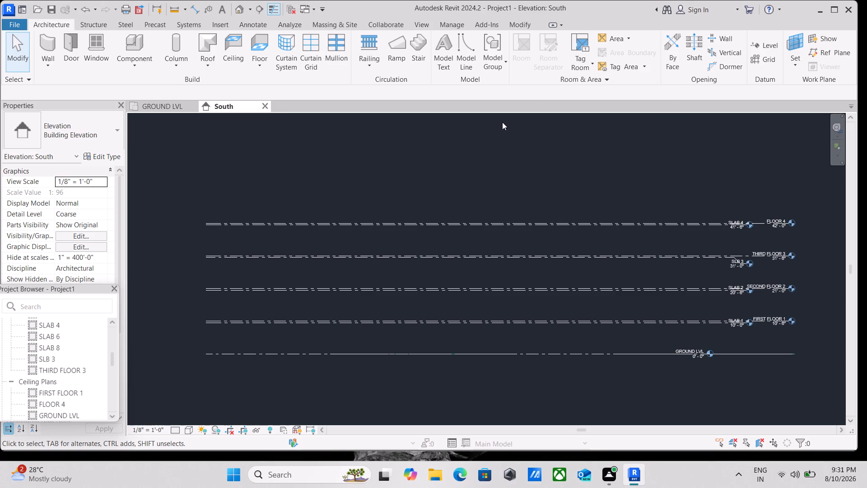
# Look through the listed floor and ceiling plan views and open the GROUND LVL floor plan.
pyautogui.scroll(2, 38, 362)
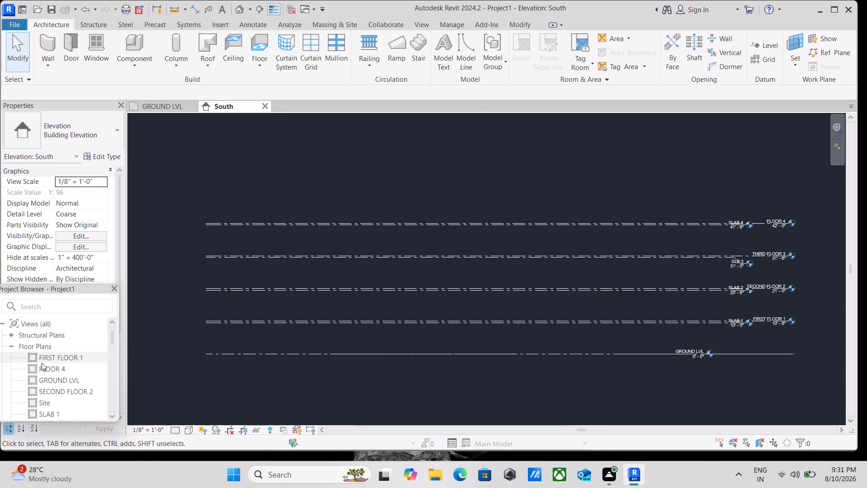
pyautogui.scroll(-2, 42, 377)
pyautogui.scroll(3, 42, 378)
pyautogui.scroll(-2, 49, 368)
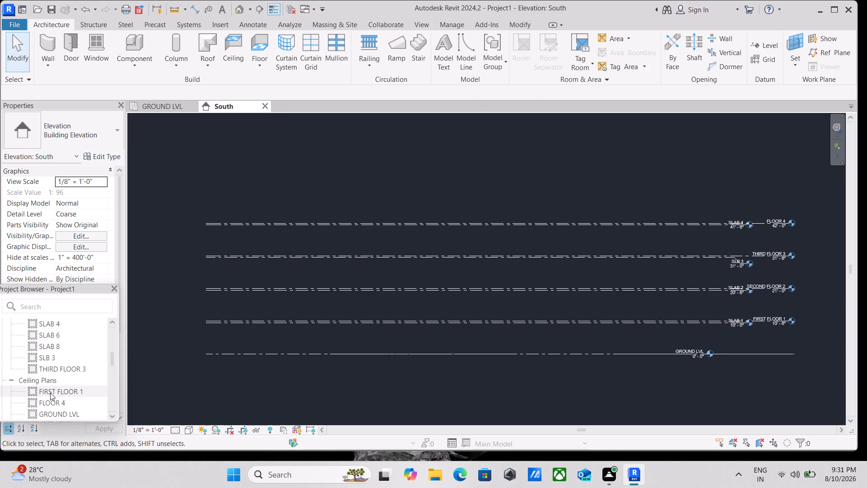
pyautogui.scroll(-2, 50, 393)
pyautogui.scroll(4, 59, 380)
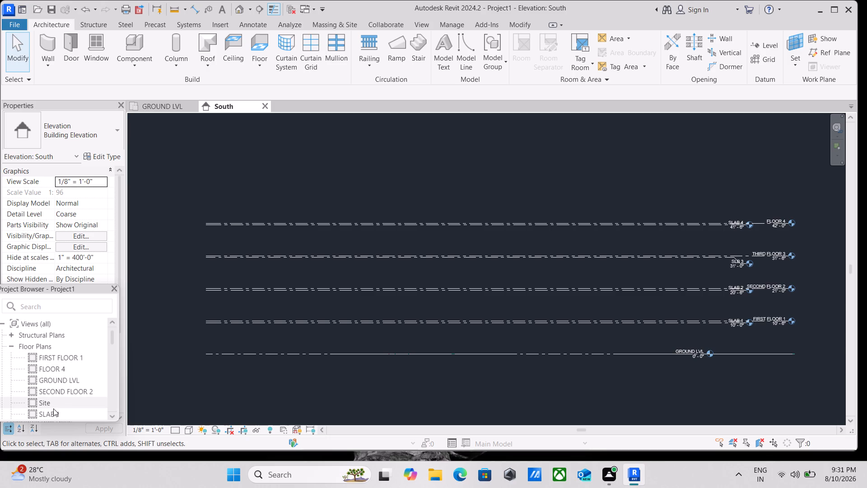
pyautogui.scroll(-2, 56, 398)
pyautogui.scroll(3, 56, 383)
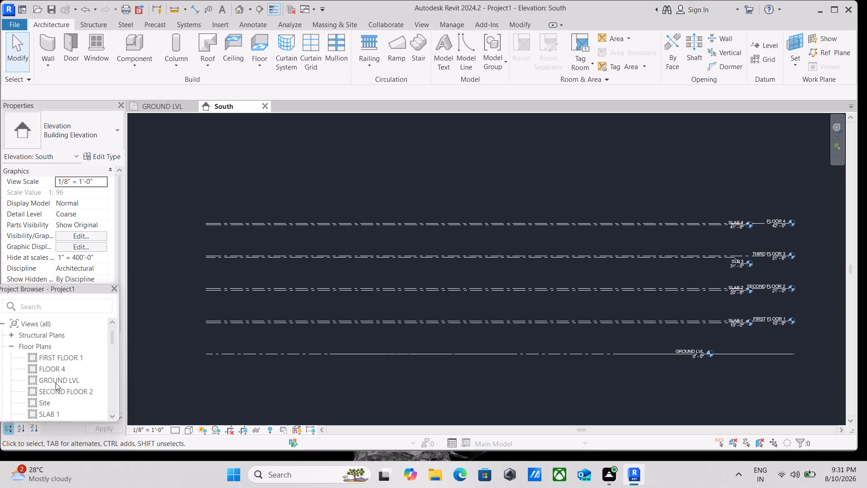
pyautogui.scroll(1, 44, 353)
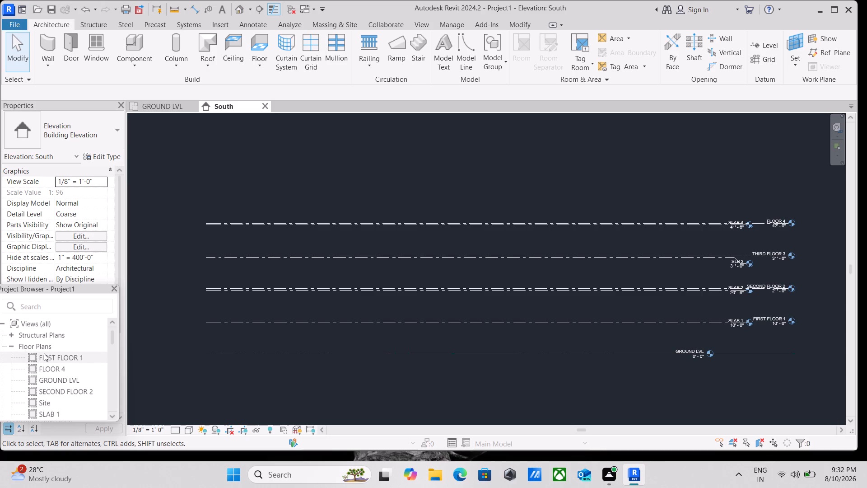
pyautogui.scroll(-2, 47, 366)
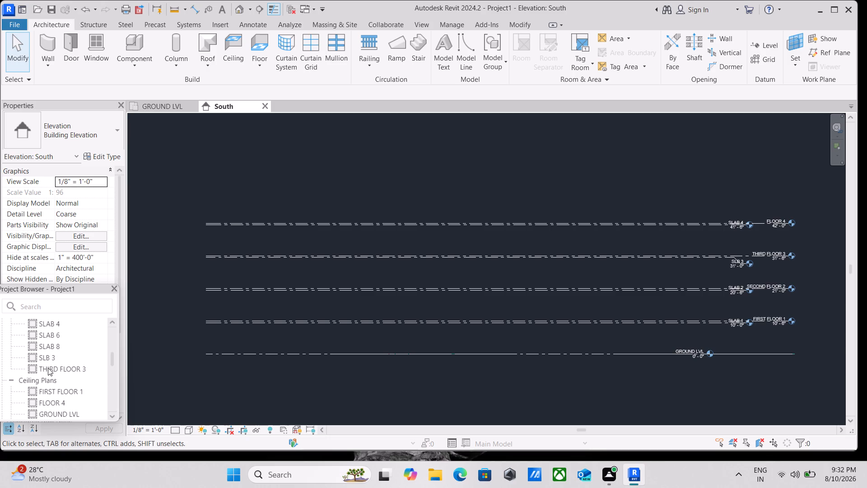
pyautogui.scroll(-1, 60, 385)
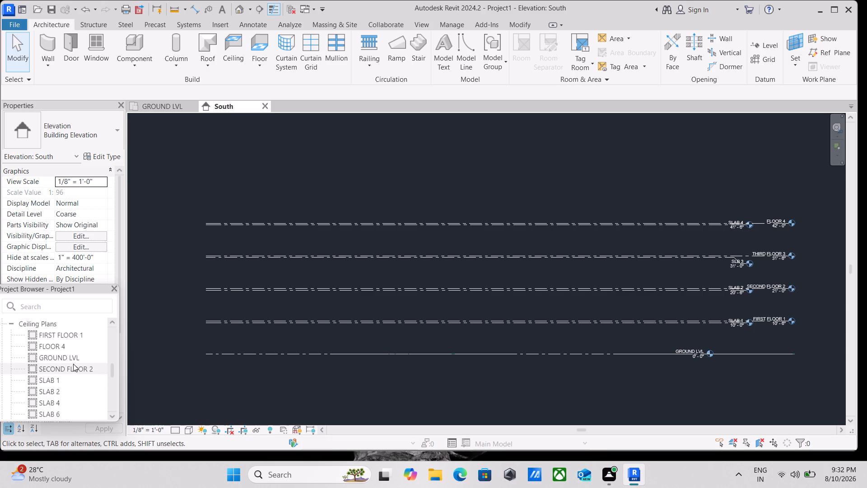
pyautogui.scroll(3, 71, 364)
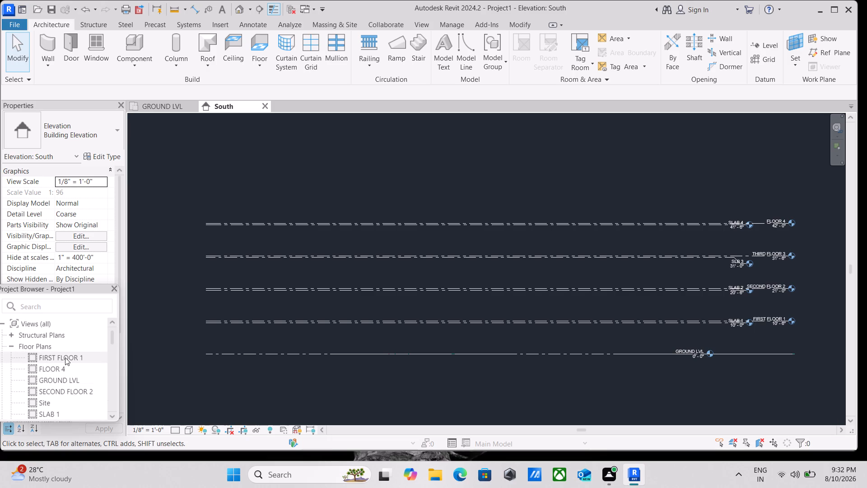
pyautogui.doubleClick(64, 380)
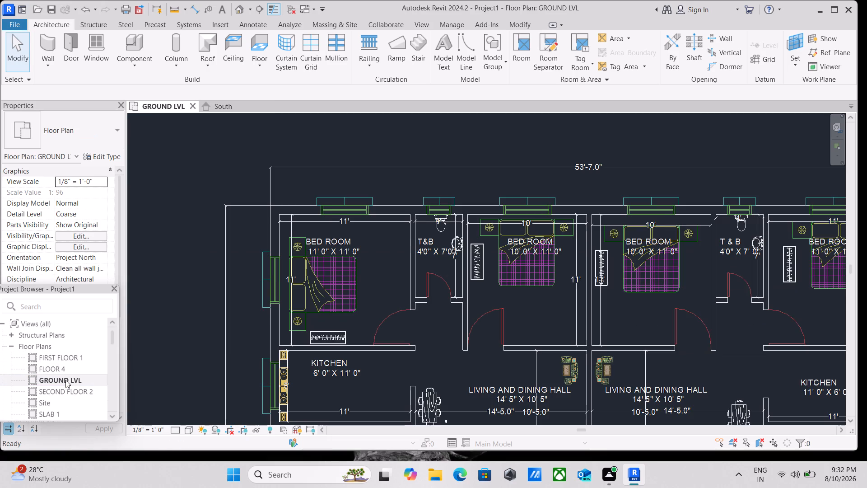
pyautogui.scroll(-2, 298, 272)
pyautogui.scroll(-2, 218, 287)
pyautogui.moveTo(202, 295); pyautogui.dragTo(185, 242, button='middle')
# Set up the Wall tool with a 10' 0" unconnected height, the outer wall 9" type and Finish Face: Interior as location line.
pyautogui.press('w')
pyautogui.press('a')
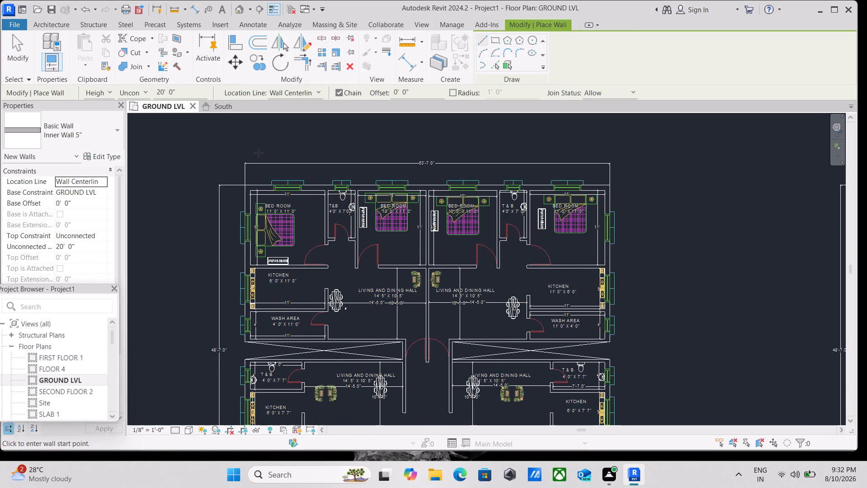
pyautogui.moveTo(184, 92); pyautogui.dragTo(140, 94)
pyautogui.moveTo(140, 94); pyautogui.dragTo(123, 94)
pyautogui.press('1')
pyautogui.press('0')
pyautogui.press("'")
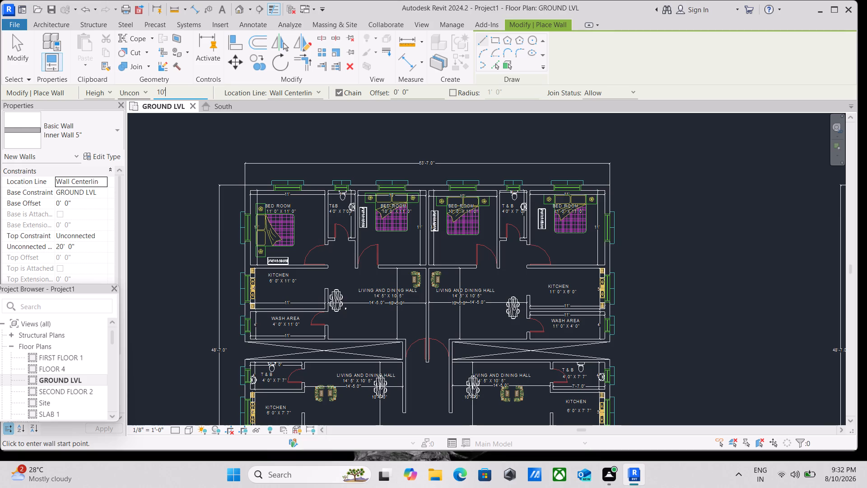
pyautogui.click(106, 91)
pyautogui.click(107, 90)
pyautogui.click(121, 134)
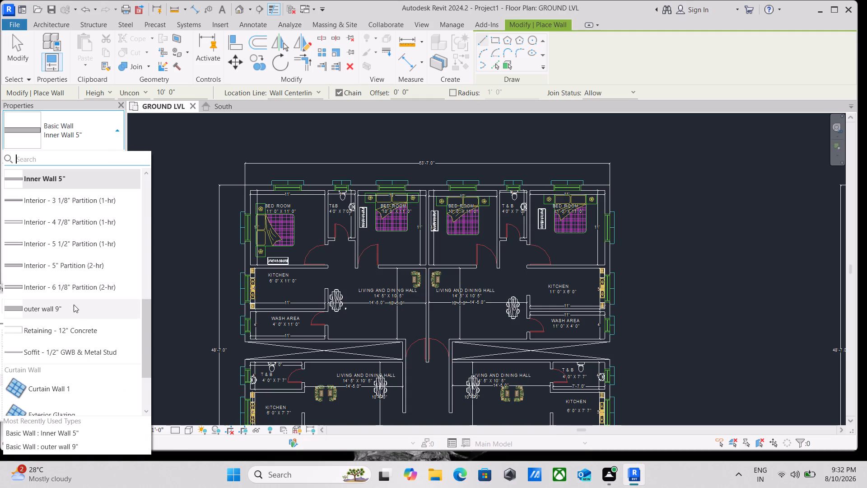
pyautogui.click(72, 310)
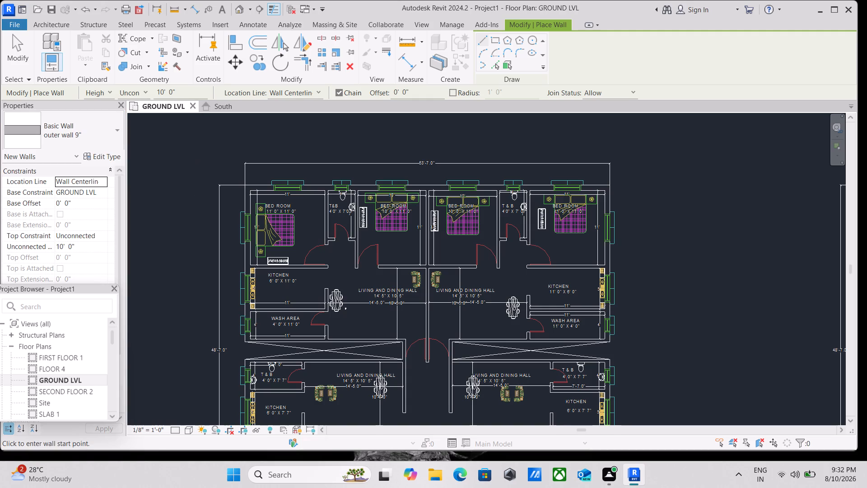
pyautogui.click(316, 92)
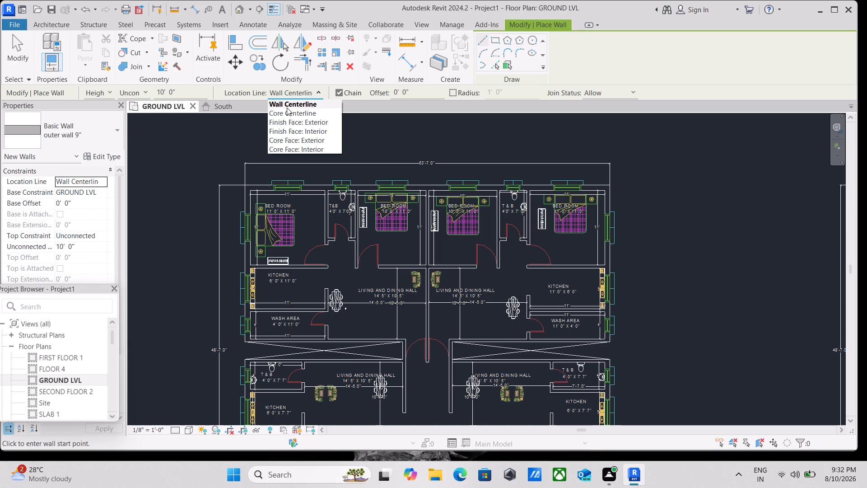
pyautogui.click(301, 129)
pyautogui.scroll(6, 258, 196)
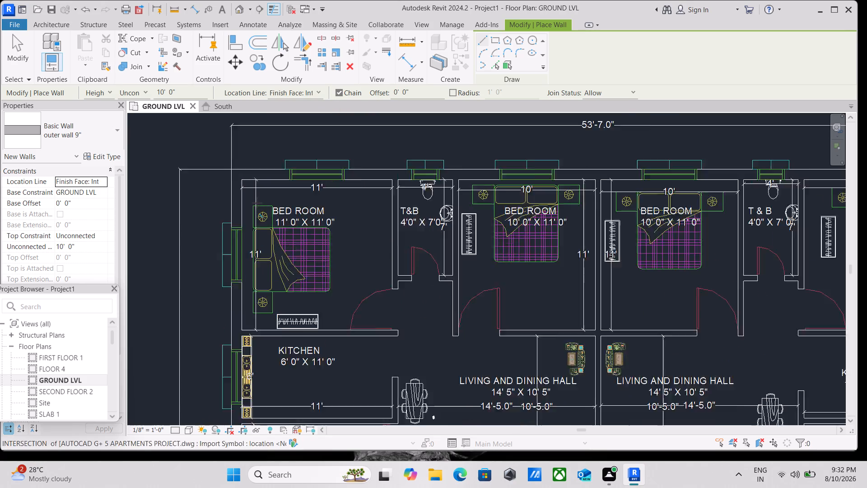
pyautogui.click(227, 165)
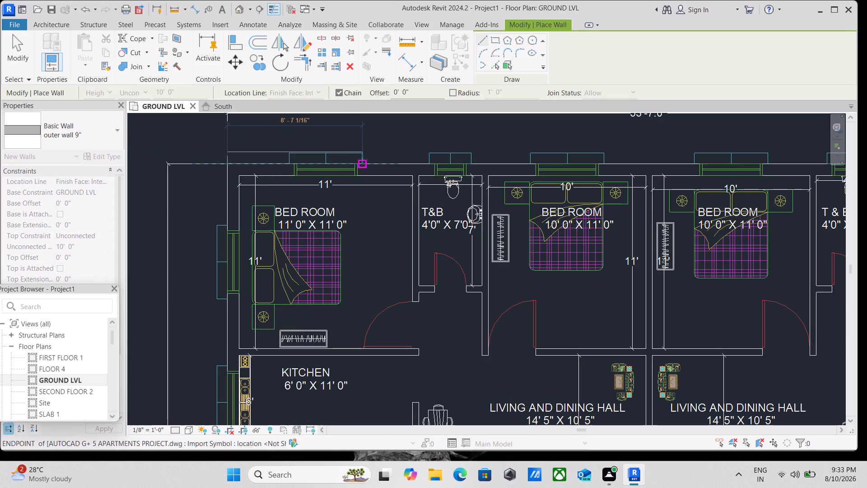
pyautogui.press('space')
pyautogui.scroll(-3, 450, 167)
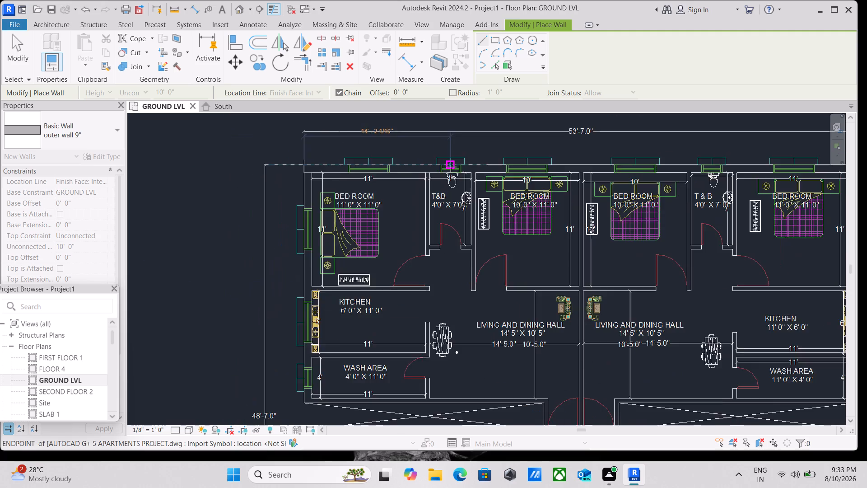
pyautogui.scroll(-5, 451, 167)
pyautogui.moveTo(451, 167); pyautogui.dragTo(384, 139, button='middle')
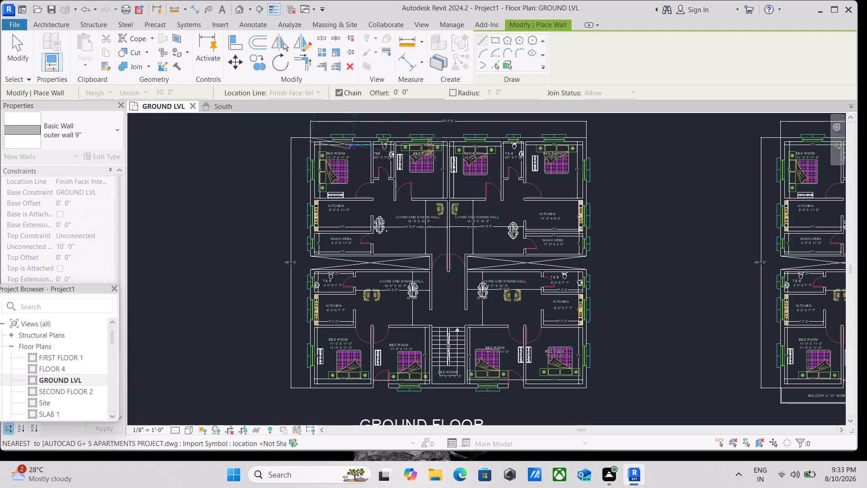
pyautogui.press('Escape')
# Draw a rectangle of outer wall 9" walls around the upper apartment block, from its top-left outer corner to the outer corner below the wash area.
pyautogui.moveTo(278, 138); pyautogui.dragTo(250, 188, button='middle')
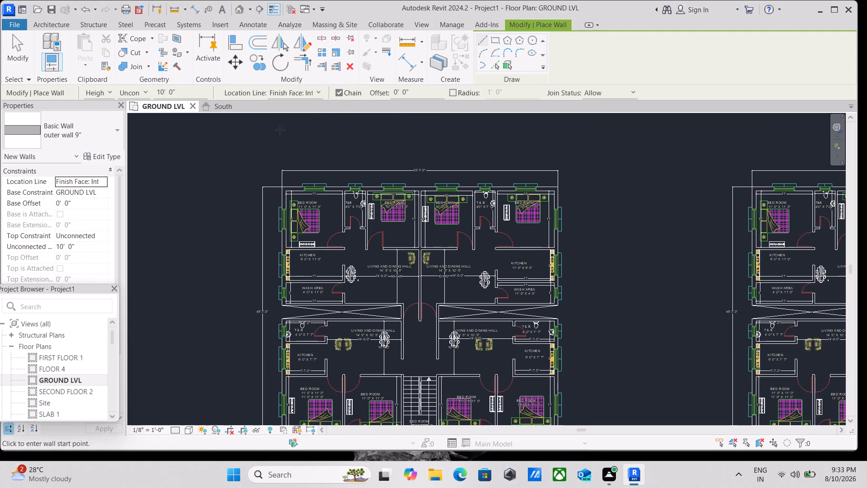
pyautogui.click(493, 37)
pyautogui.scroll(7, 297, 182)
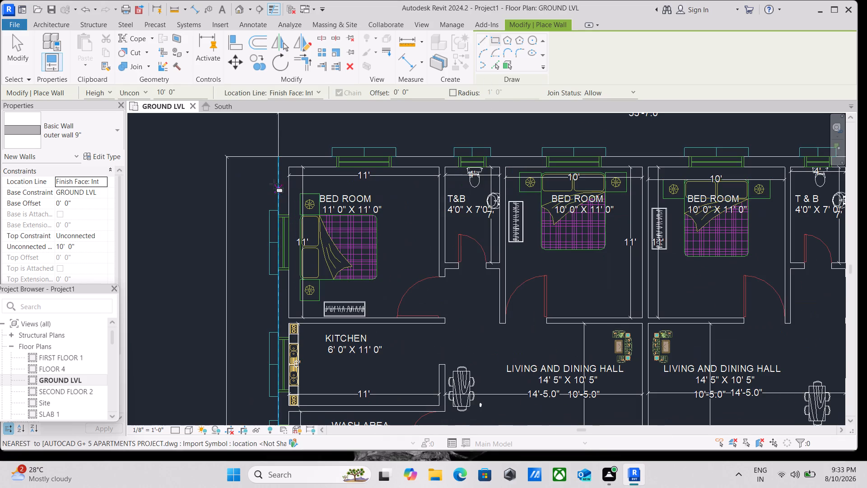
pyautogui.click(280, 162)
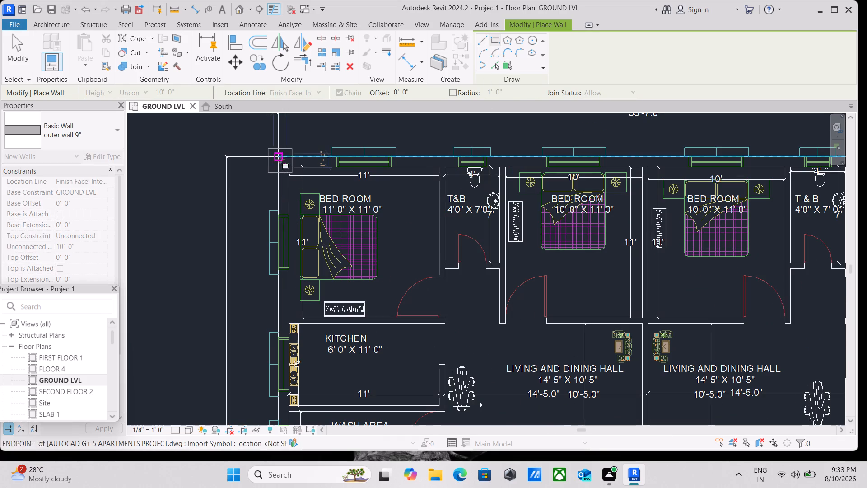
pyautogui.press('Escape')
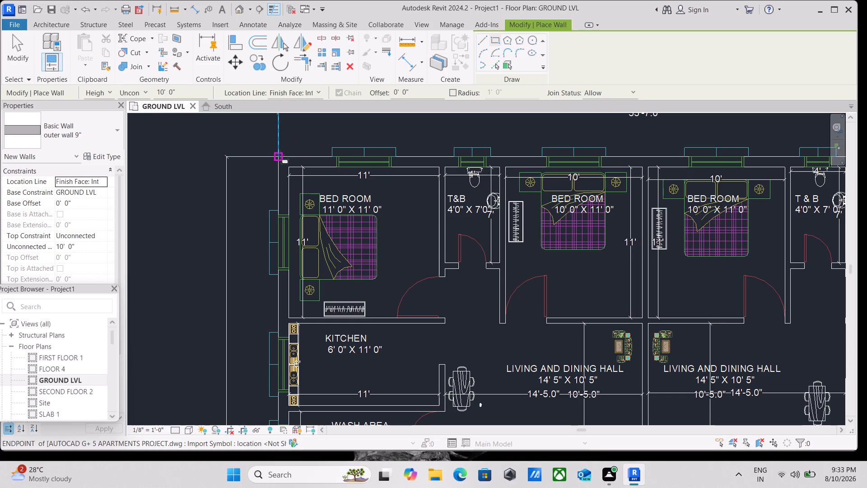
pyautogui.click(280, 155)
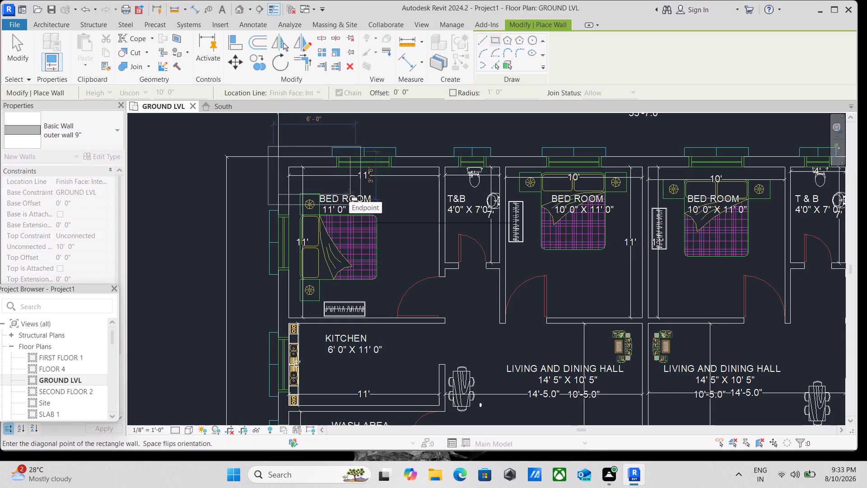
pyautogui.press('space')
pyautogui.scroll(-1, 500, 307)
pyautogui.moveTo(502, 310); pyautogui.dragTo(488, 287, button='middle')
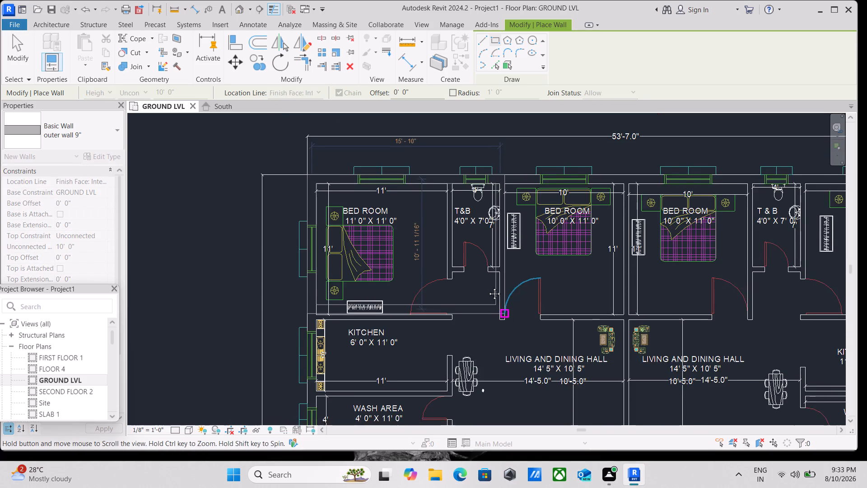
pyautogui.moveTo(488, 287); pyautogui.dragTo(353, 155, button='middle')
pyautogui.scroll(-1, 509, 284)
pyautogui.moveTo(512, 285); pyautogui.dragTo(403, 296, button='middle')
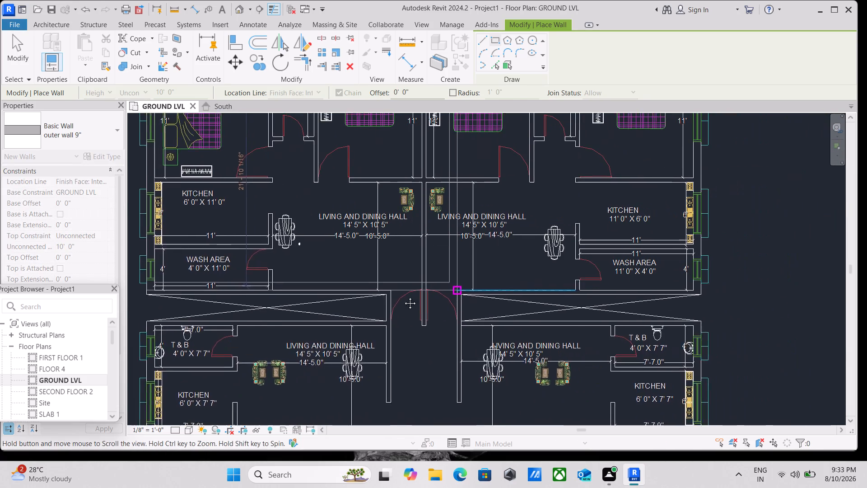
pyautogui.moveTo(403, 296); pyautogui.dragTo(394, 298, button='middle')
pyautogui.scroll(3, 643, 310)
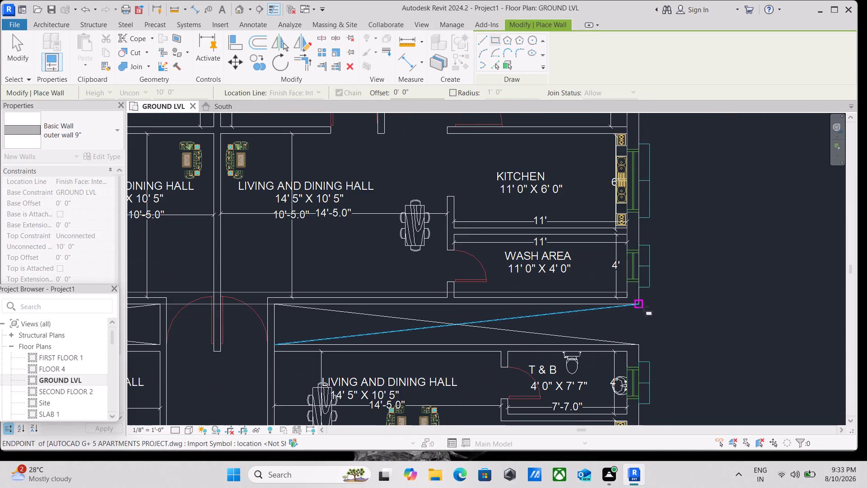
pyautogui.scroll(3, 638, 305)
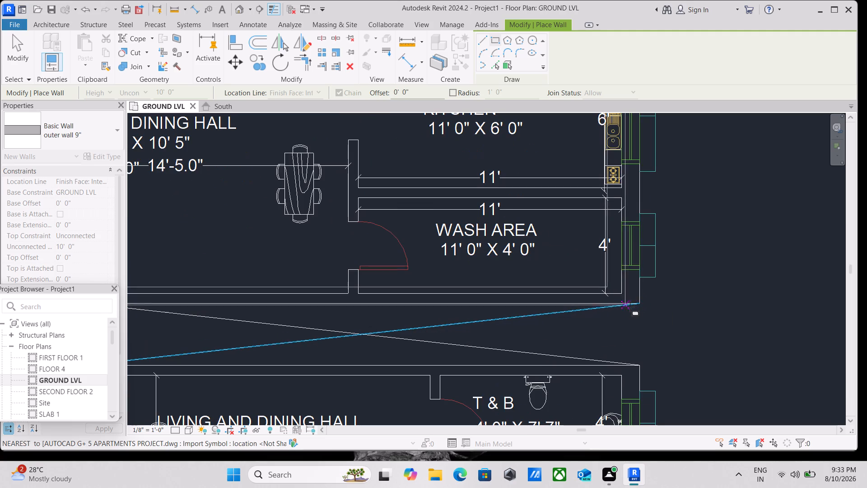
pyautogui.click(641, 304)
# Draw a rectangle of outer wall 9" walls around the lower apartment block, from its bottom-left corner to the outer corner beside the T & B.
pyautogui.scroll(-3, 757, 301)
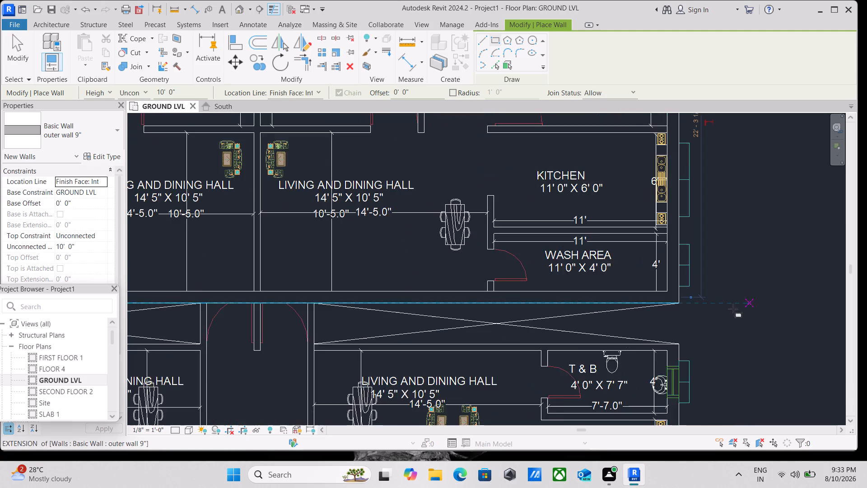
pyautogui.scroll(-3, 709, 319)
pyautogui.scroll(-2, 646, 339)
pyautogui.moveTo(710, 310); pyautogui.dragTo(690, 163, button='middle')
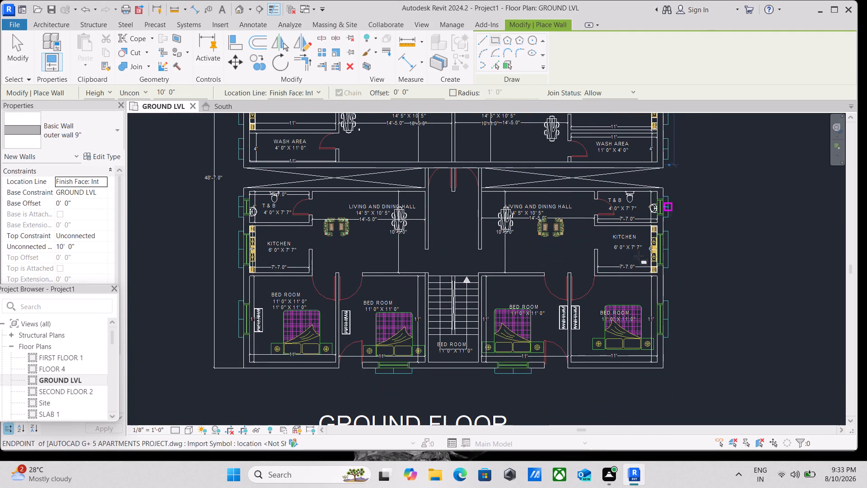
pyautogui.scroll(6, 220, 375)
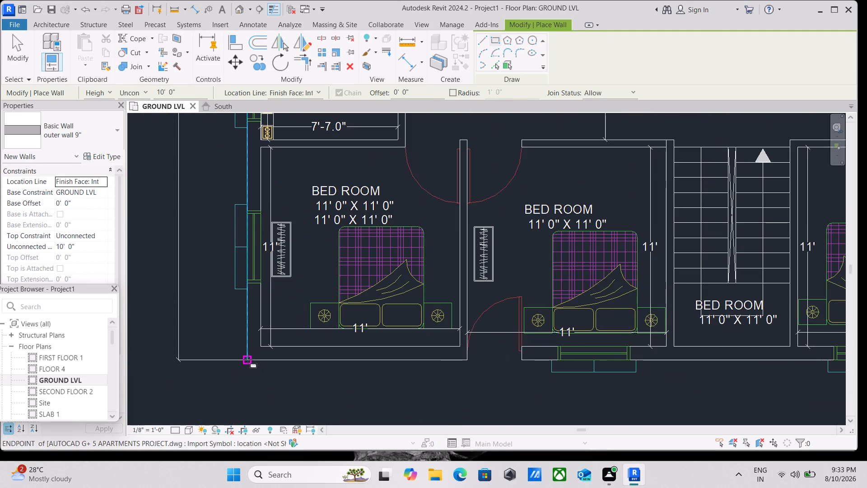
pyautogui.click(248, 359)
pyautogui.scroll(-2, 354, 285)
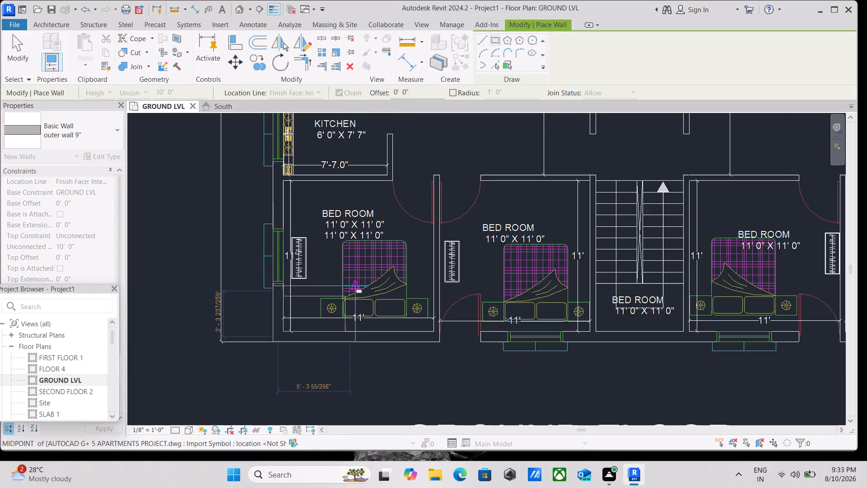
pyautogui.moveTo(354, 285); pyautogui.dragTo(246, 340, button='middle')
pyautogui.scroll(-2, 466, 208)
pyautogui.scroll(-1, 514, 195)
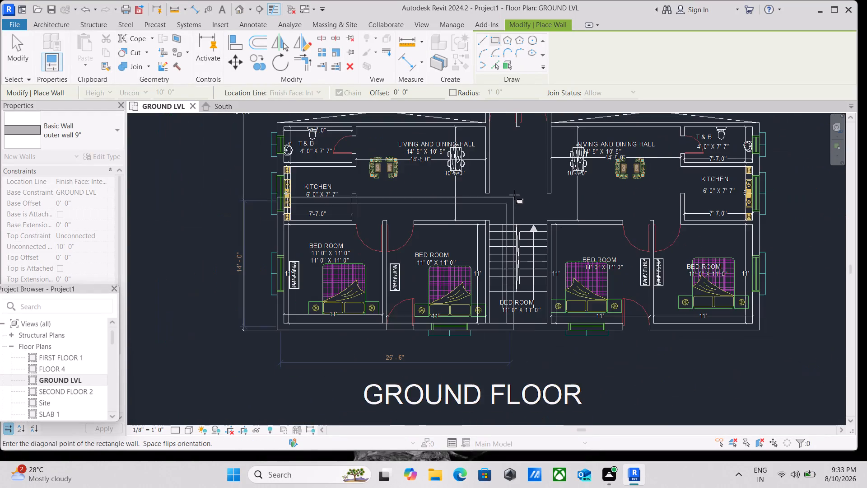
pyautogui.moveTo(514, 194); pyautogui.dragTo(361, 293, button='middle')
pyautogui.scroll(2, 583, 222)
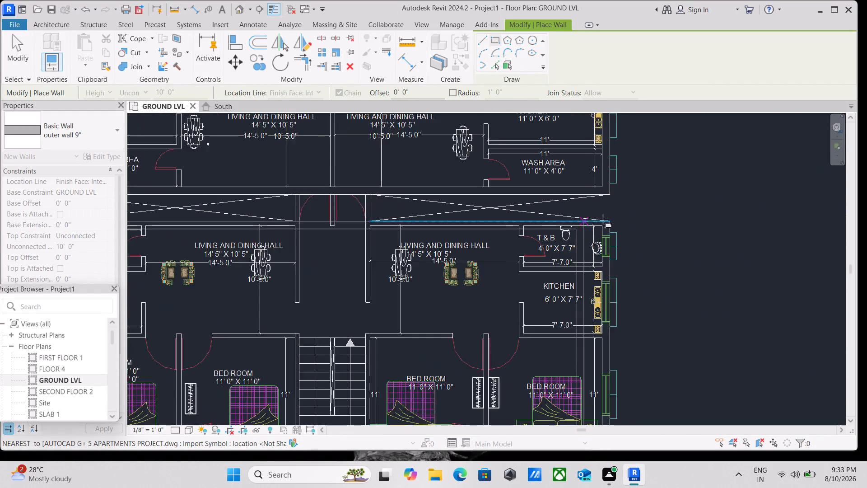
pyautogui.click(614, 222)
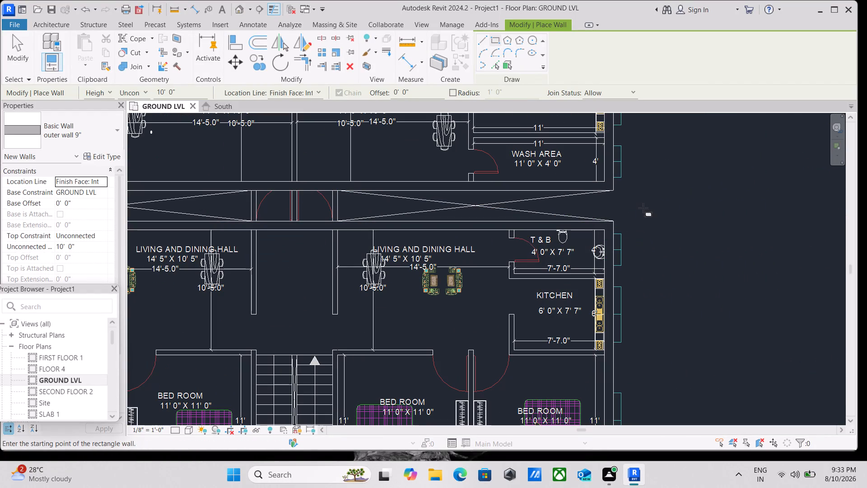
pyautogui.scroll(-2, 516, 190)
pyautogui.moveTo(617, 205); pyautogui.dragTo(719, 293, button='middle')
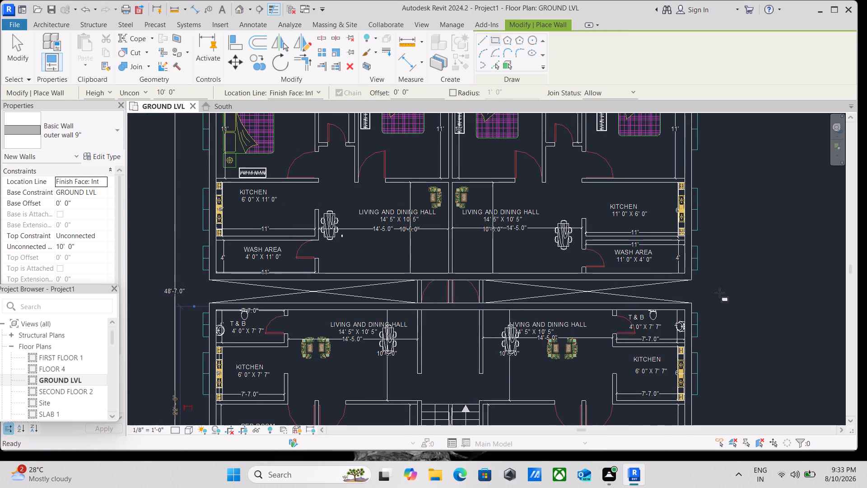
pyautogui.press('Escape')
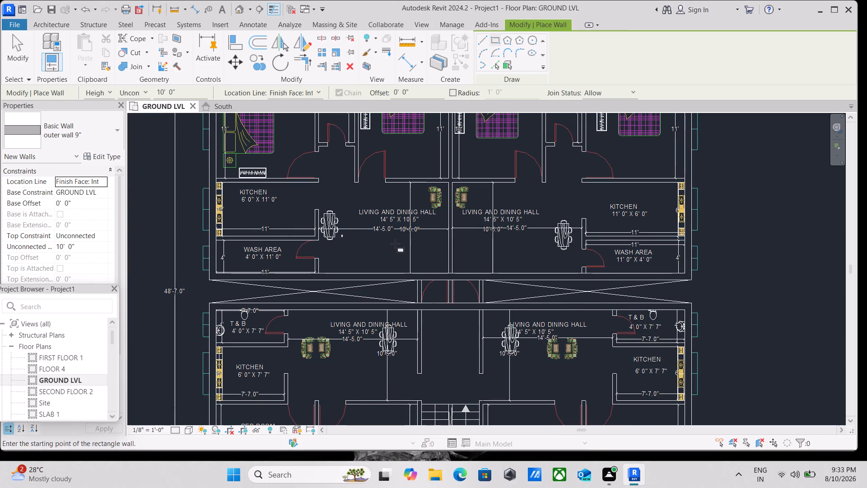
pyautogui.press('Escape')
# Delete the two long outer walls facing each other across the gap between the upper and lower apartment blocks.
pyautogui.click(449, 273)
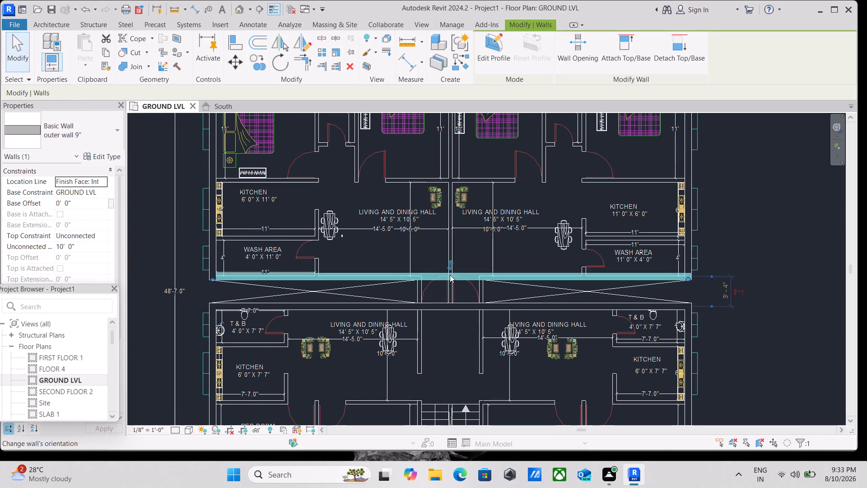
pyautogui.rightClick(564, 199)
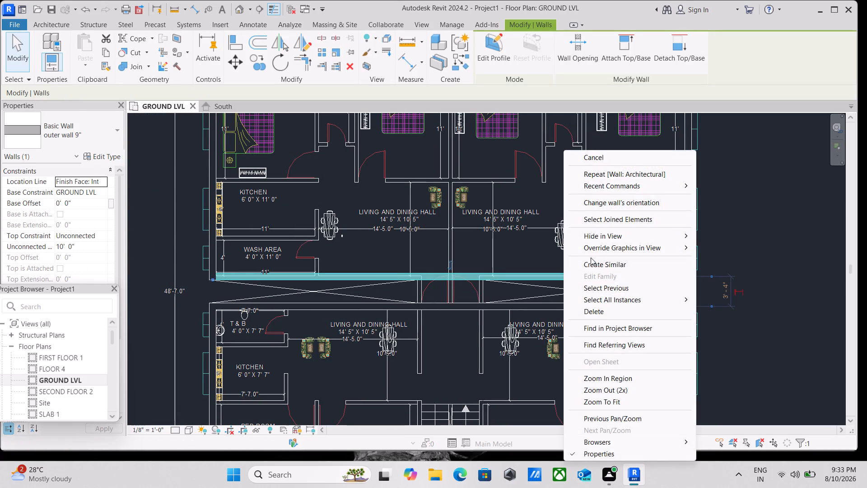
pyautogui.click(608, 312)
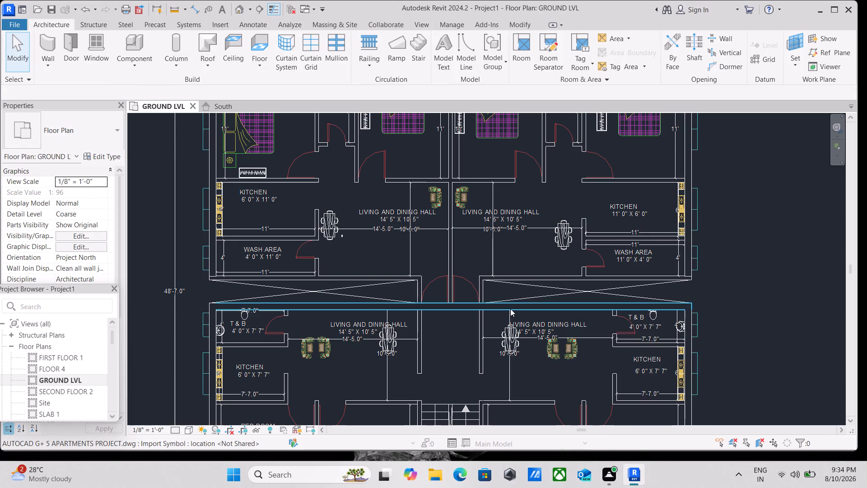
pyautogui.click(510, 309)
pyautogui.rightClick(516, 265)
pyautogui.click(555, 313)
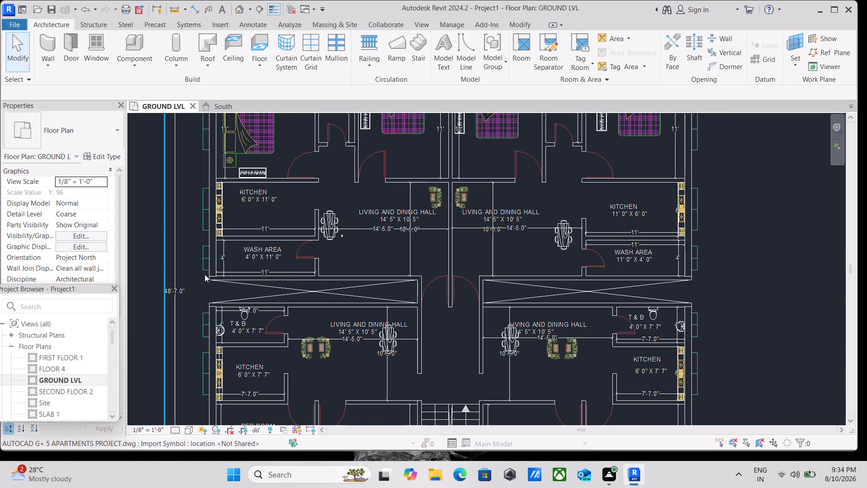
# Start the Wall tool and switch its wall type to Inner Wall 5".
pyautogui.scroll(3, 199, 270)
pyautogui.scroll(3, 236, 285)
pyautogui.scroll(-2, 384, 298)
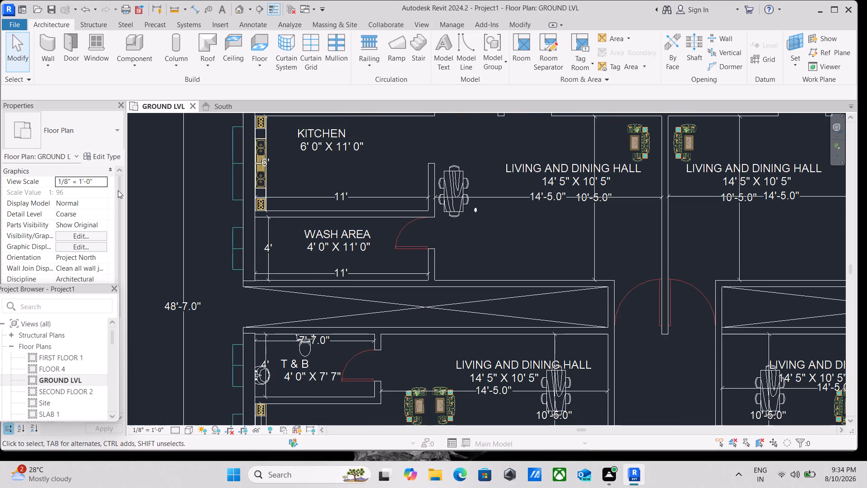
pyautogui.press('w')
pyautogui.press('a')
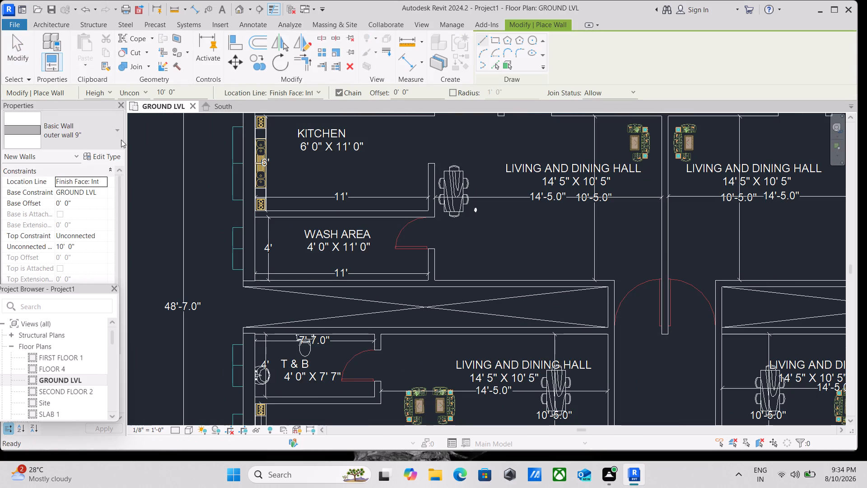
pyautogui.click(114, 130)
pyautogui.scroll(1, 76, 236)
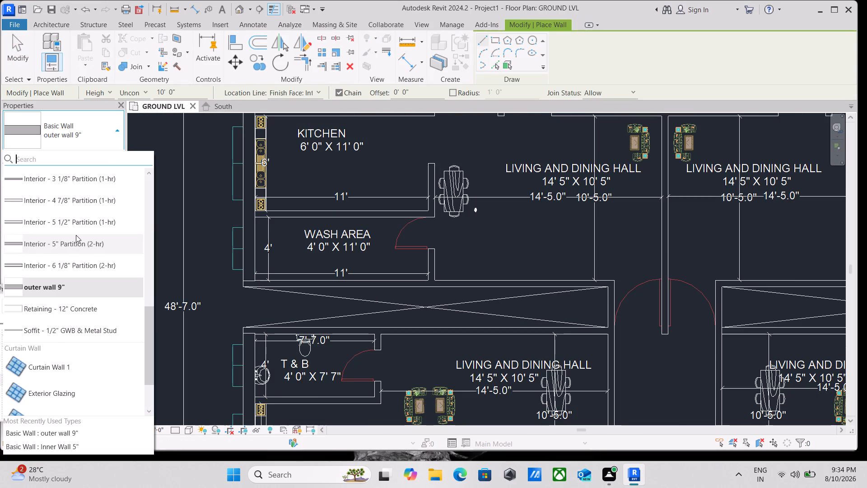
pyautogui.scroll(2, 76, 235)
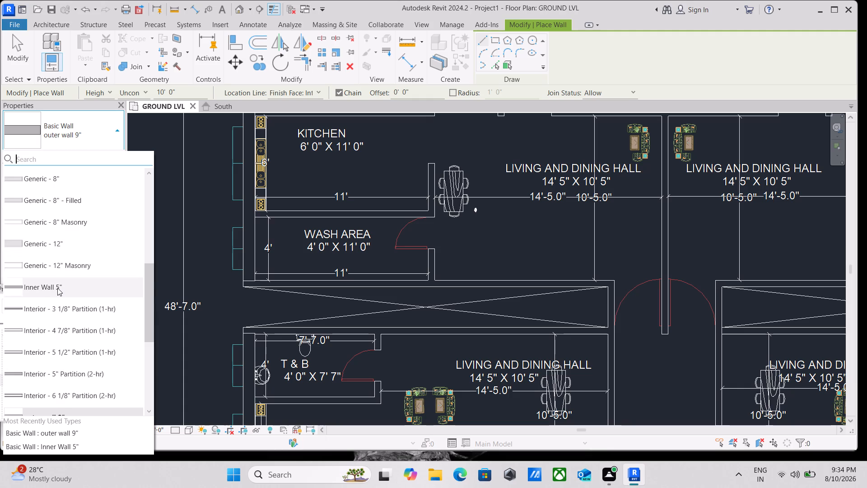
pyautogui.click(57, 288)
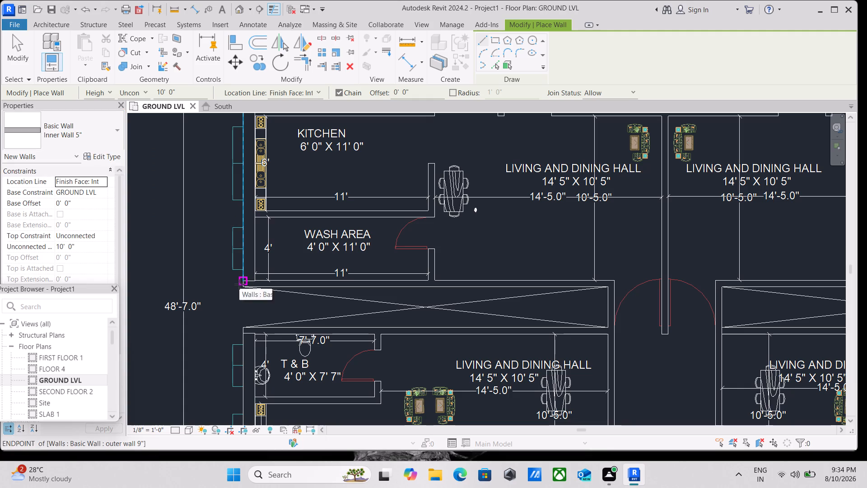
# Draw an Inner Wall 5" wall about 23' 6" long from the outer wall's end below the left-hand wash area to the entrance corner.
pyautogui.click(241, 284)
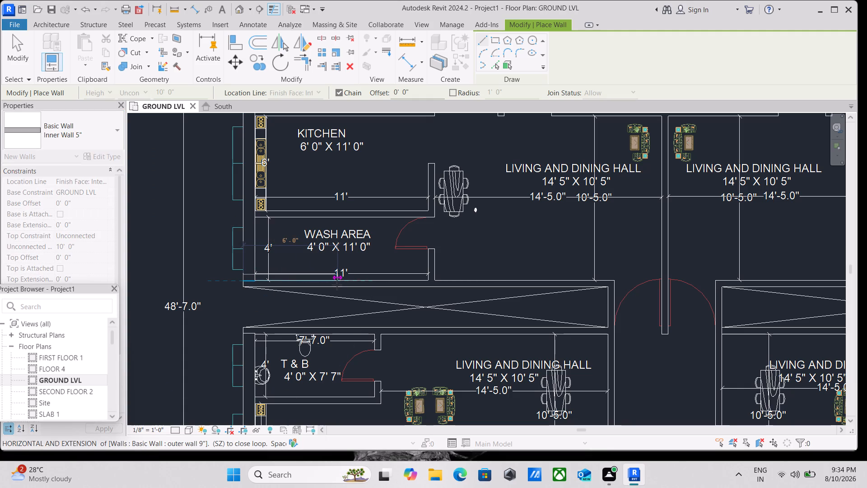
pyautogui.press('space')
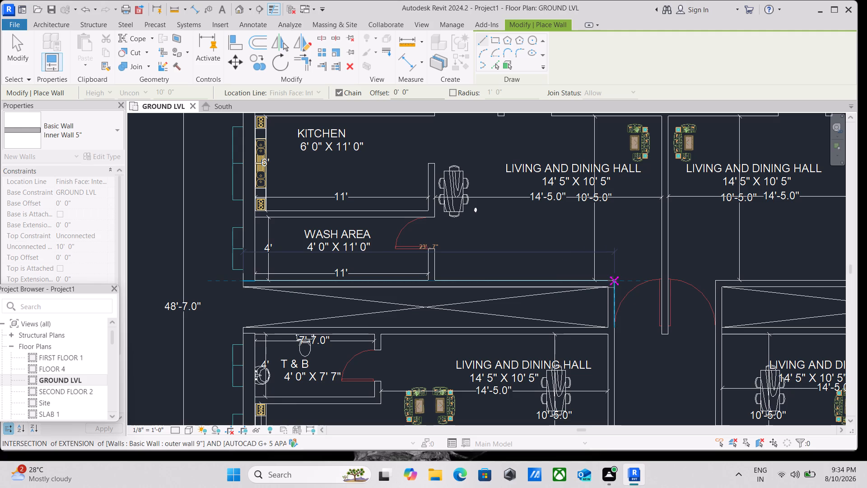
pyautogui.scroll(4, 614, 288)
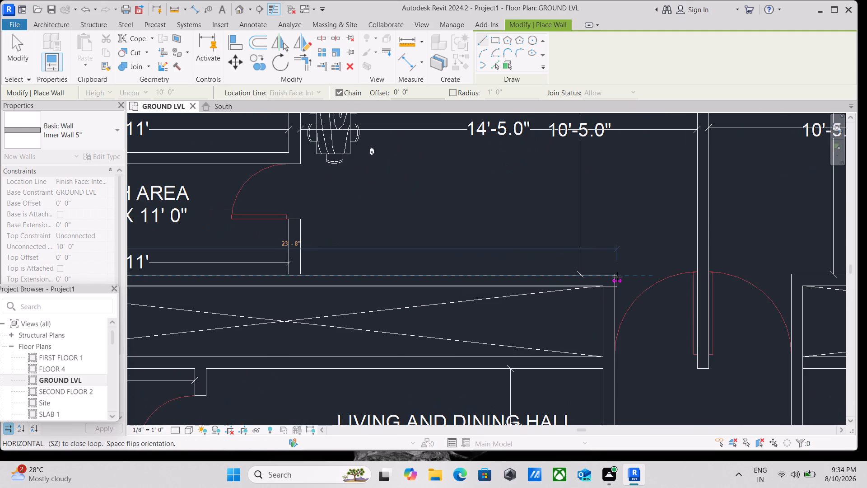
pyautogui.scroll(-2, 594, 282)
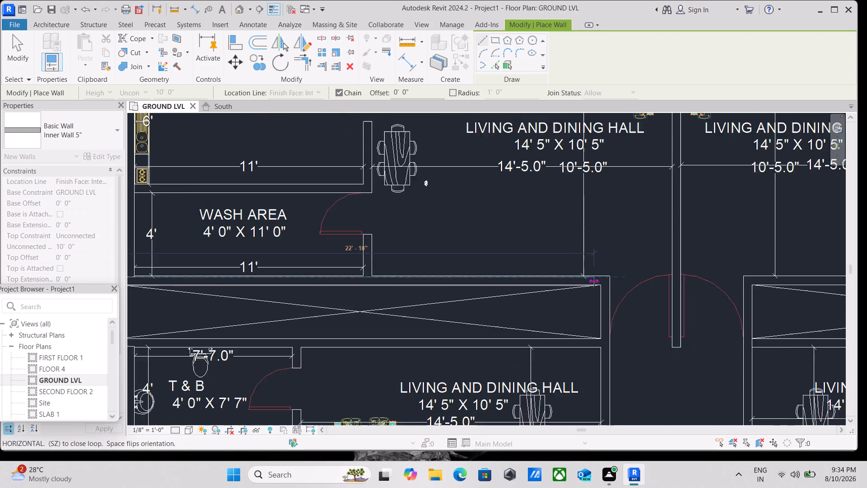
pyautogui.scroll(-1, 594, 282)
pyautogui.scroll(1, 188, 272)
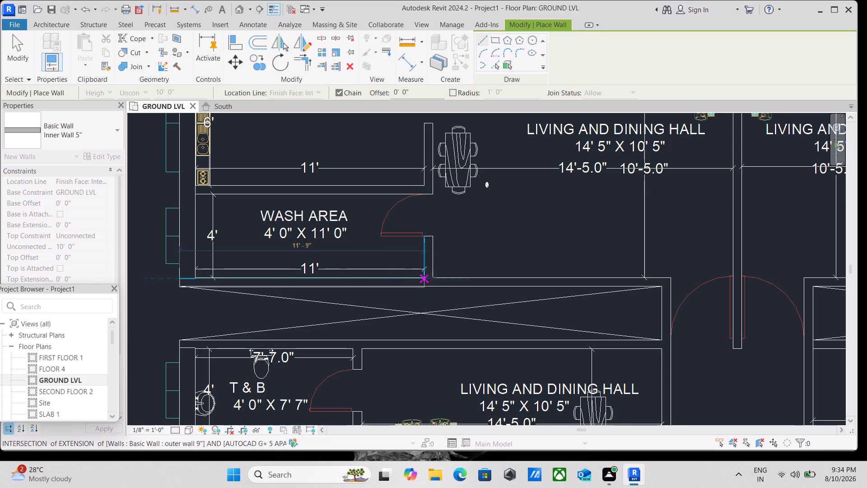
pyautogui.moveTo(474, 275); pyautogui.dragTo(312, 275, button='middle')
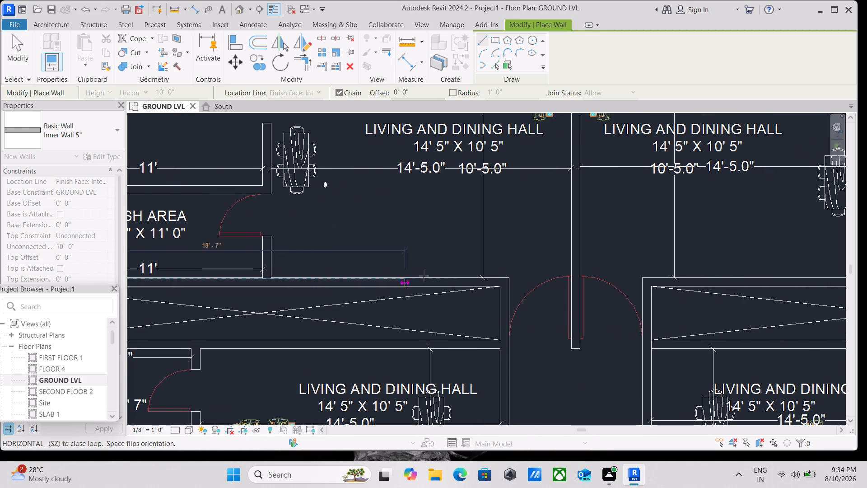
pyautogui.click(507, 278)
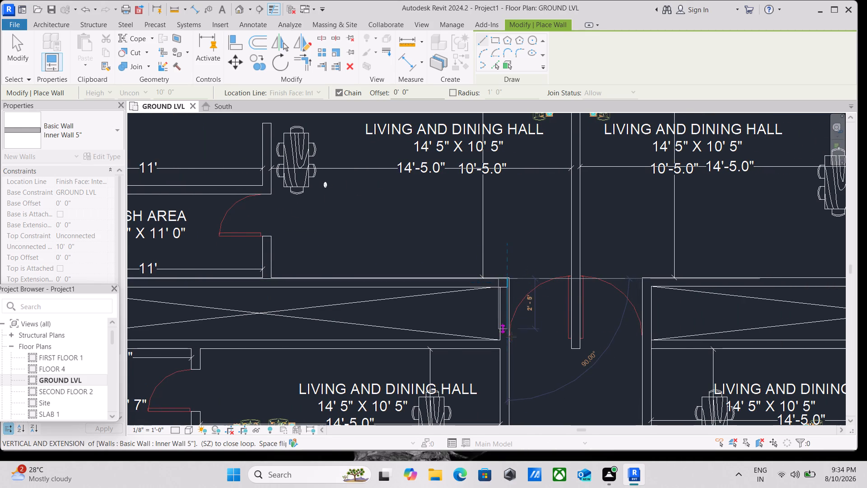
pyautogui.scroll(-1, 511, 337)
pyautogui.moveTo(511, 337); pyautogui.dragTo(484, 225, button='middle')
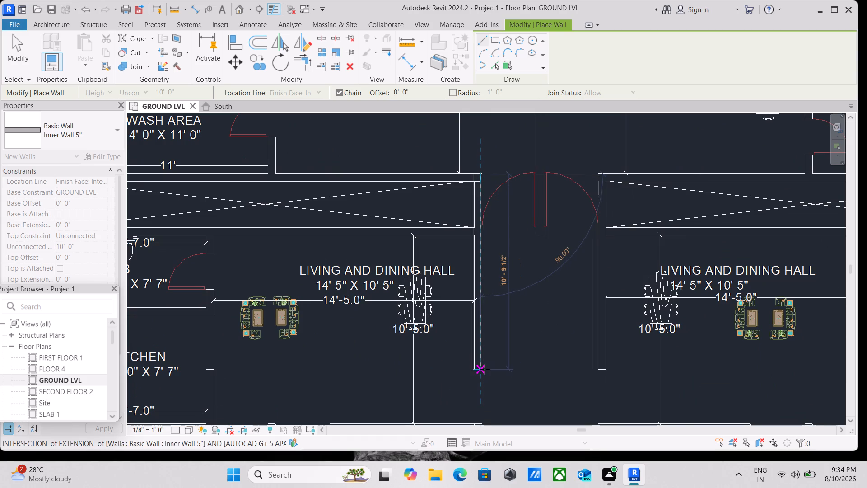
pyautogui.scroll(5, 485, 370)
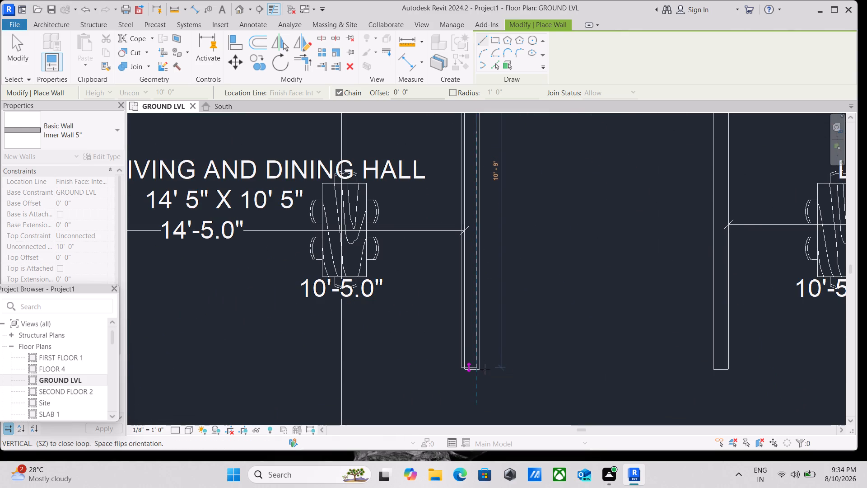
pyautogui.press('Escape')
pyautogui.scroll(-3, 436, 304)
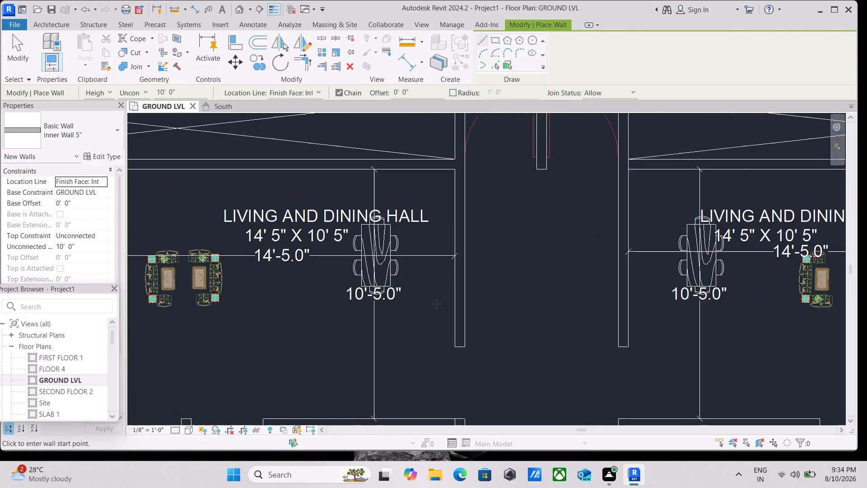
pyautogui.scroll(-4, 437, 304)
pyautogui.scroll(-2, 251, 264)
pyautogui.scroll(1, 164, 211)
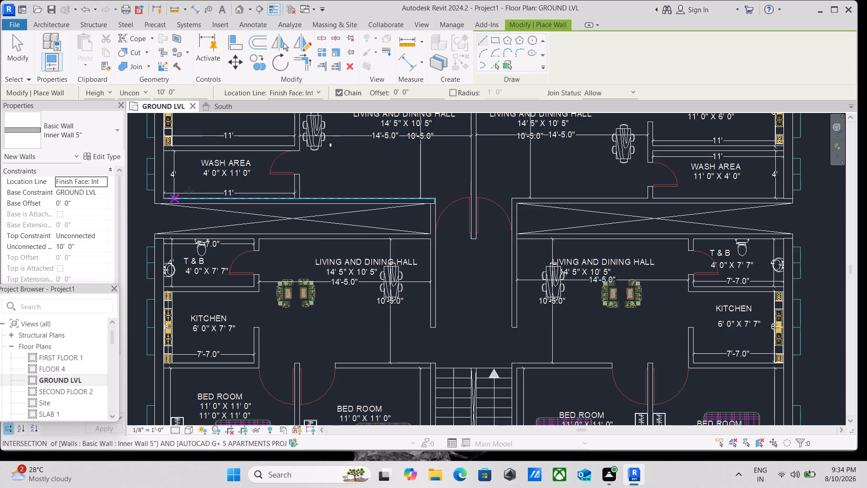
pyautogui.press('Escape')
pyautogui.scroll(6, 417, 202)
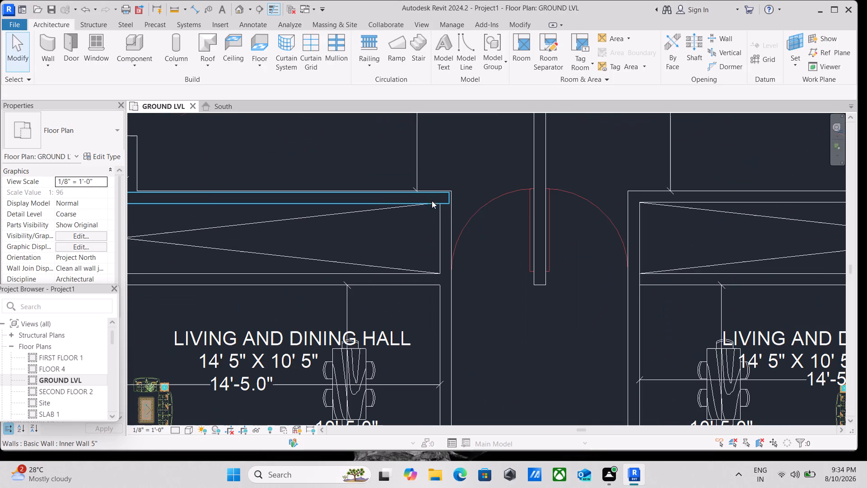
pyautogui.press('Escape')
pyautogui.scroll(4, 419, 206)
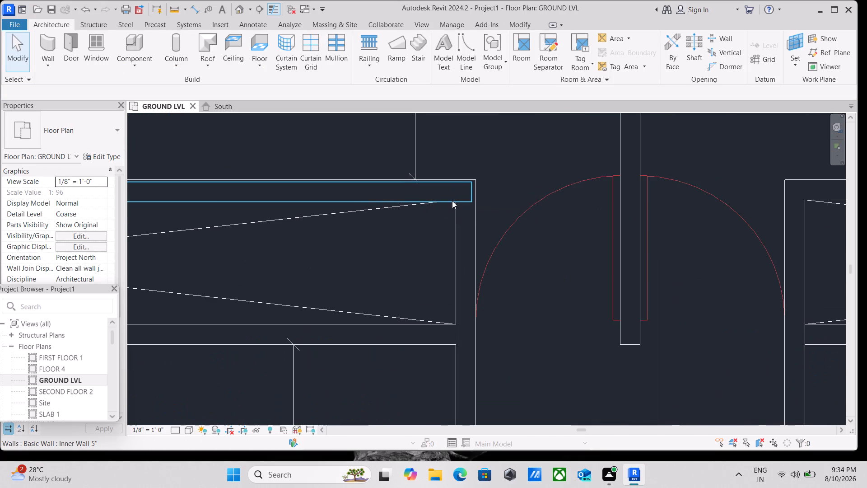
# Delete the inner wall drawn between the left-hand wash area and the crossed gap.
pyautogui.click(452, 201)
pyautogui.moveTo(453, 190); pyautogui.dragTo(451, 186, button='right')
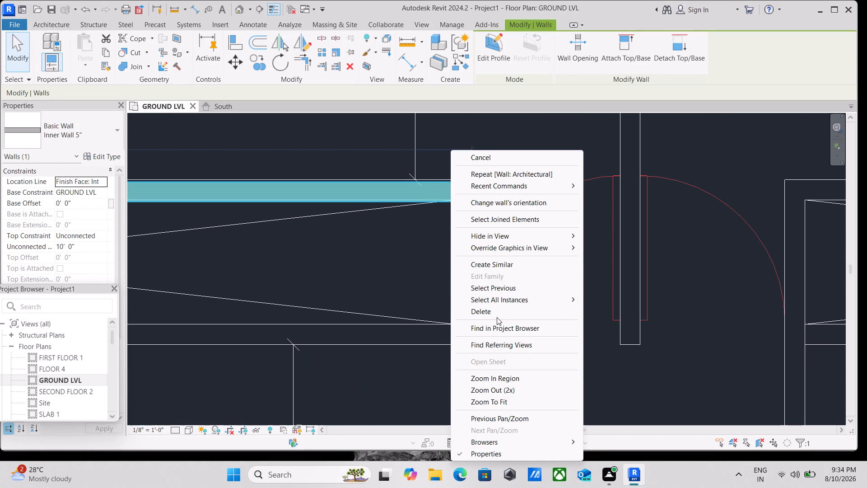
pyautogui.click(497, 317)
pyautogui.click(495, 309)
# Draw Inner Wall 5" walls along the left-hand crossed gap's upper edge to its inner corner, turning down about 10' 7 1/2" beside the lower living hall.
pyautogui.scroll(-6, 368, 284)
pyautogui.moveTo(354, 268); pyautogui.dragTo(507, 266, button='middle')
pyautogui.scroll(-2, 411, 275)
pyautogui.scroll(-1, 346, 279)
pyautogui.moveTo(358, 282); pyautogui.dragTo(460, 304, button='middle')
pyautogui.scroll(2, 330, 280)
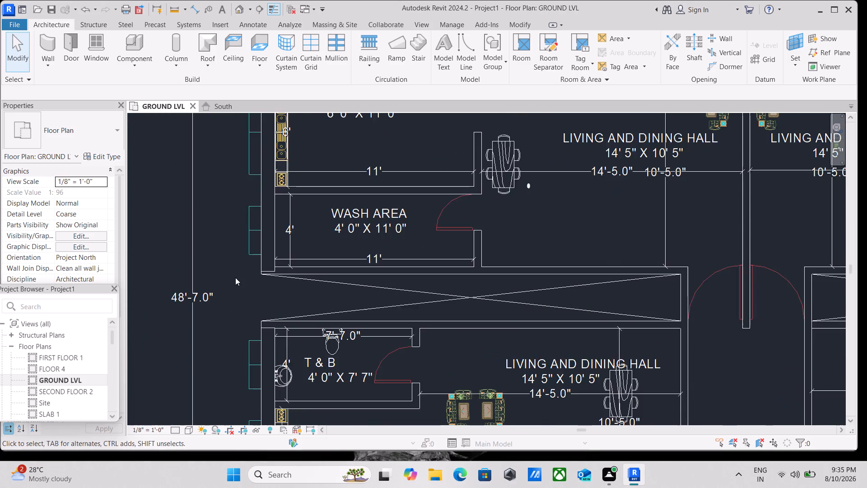
pyautogui.scroll(3, 230, 277)
pyautogui.scroll(3, 276, 276)
pyautogui.moveTo(287, 273); pyautogui.dragTo(261, 294, button='middle')
pyautogui.scroll(-2, 255, 288)
pyautogui.middleClick(255, 288)
pyautogui.scroll(2, 256, 301)
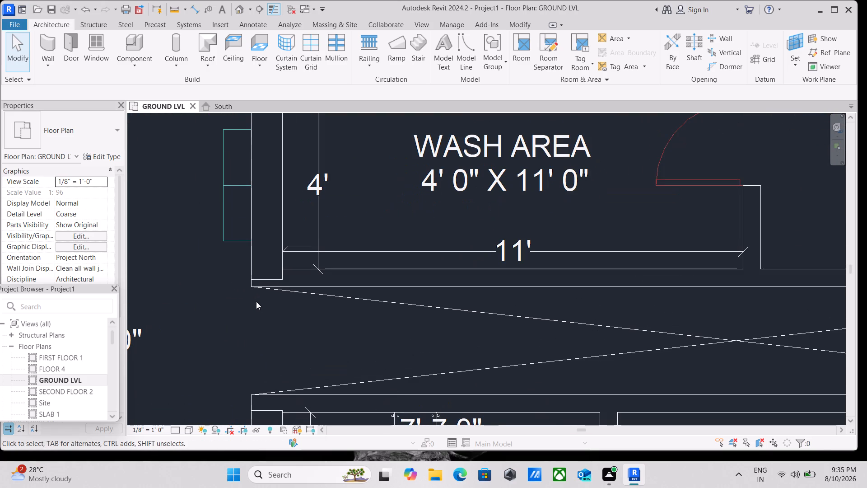
pyautogui.write('WA')
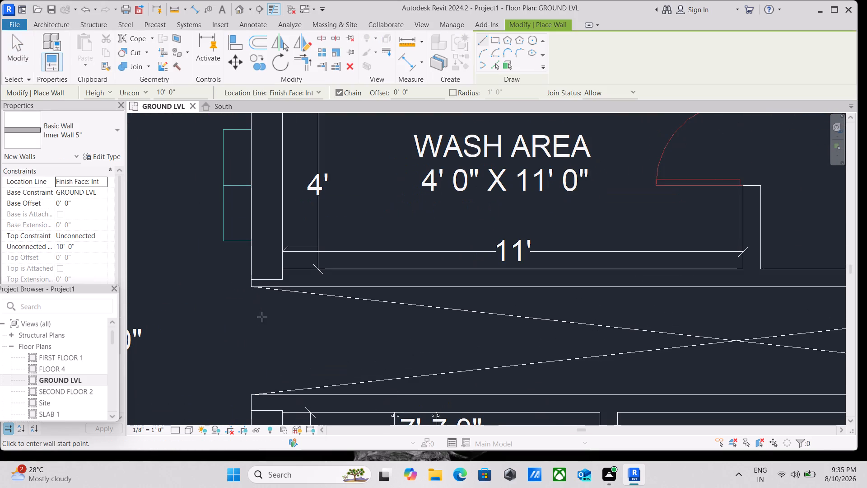
pyautogui.click(253, 285)
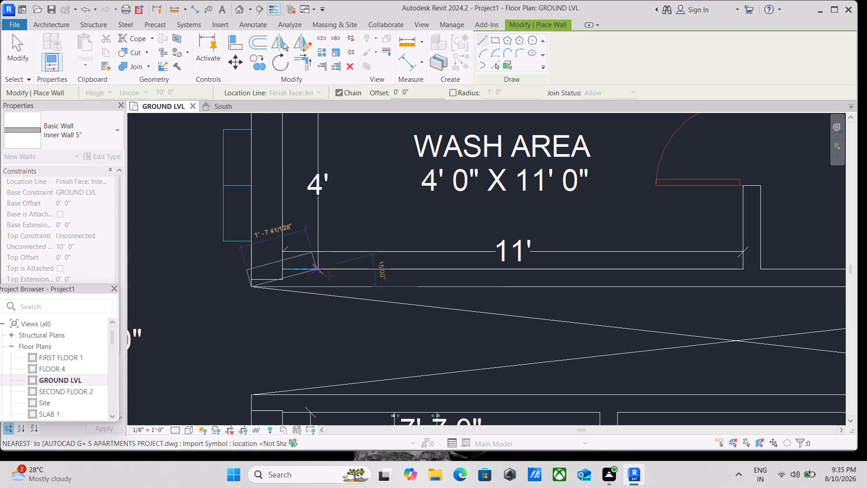
pyautogui.moveTo(460, 287); pyautogui.dragTo(36, 206, button='middle')
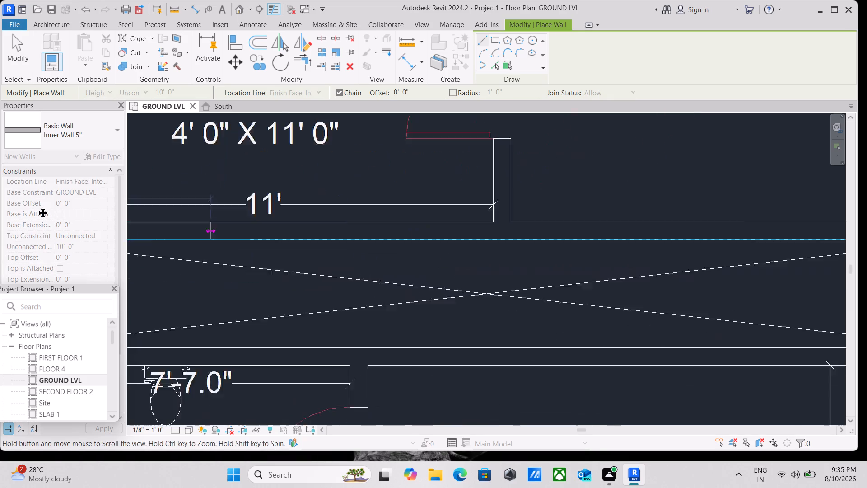
pyautogui.moveTo(36, 206); pyautogui.dragTo(33, 205, button='middle')
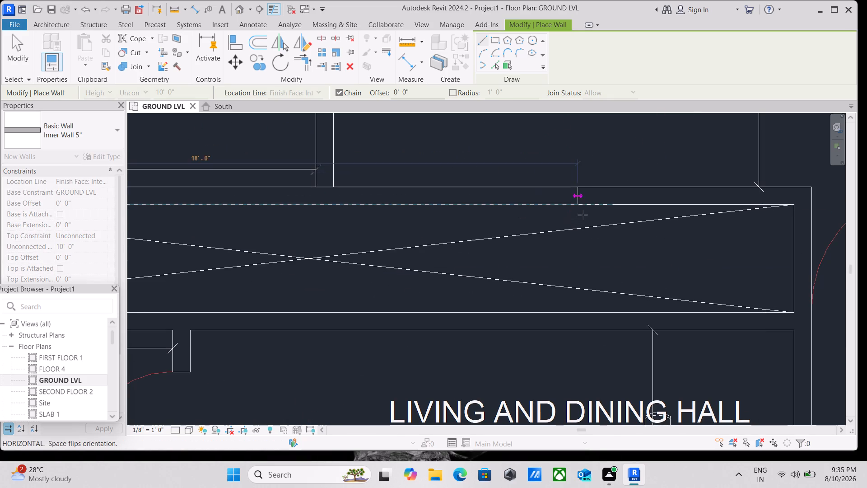
pyautogui.moveTo(586, 214); pyautogui.dragTo(224, 210, button='middle')
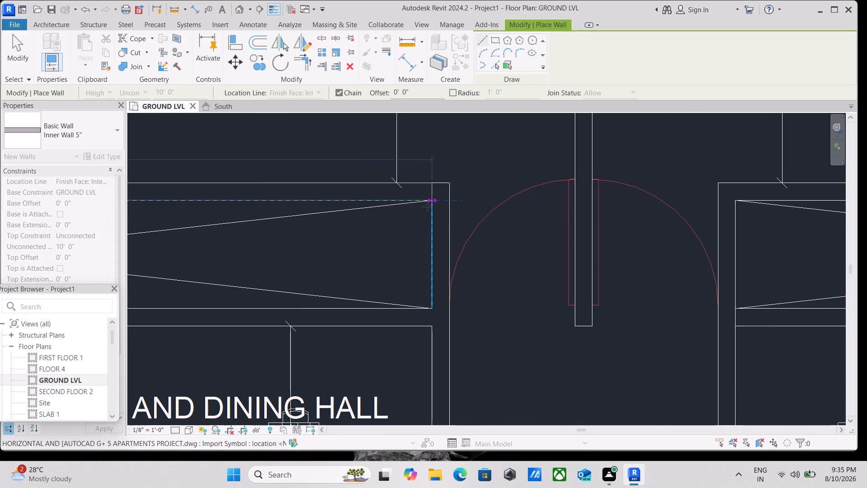
pyautogui.click(433, 203)
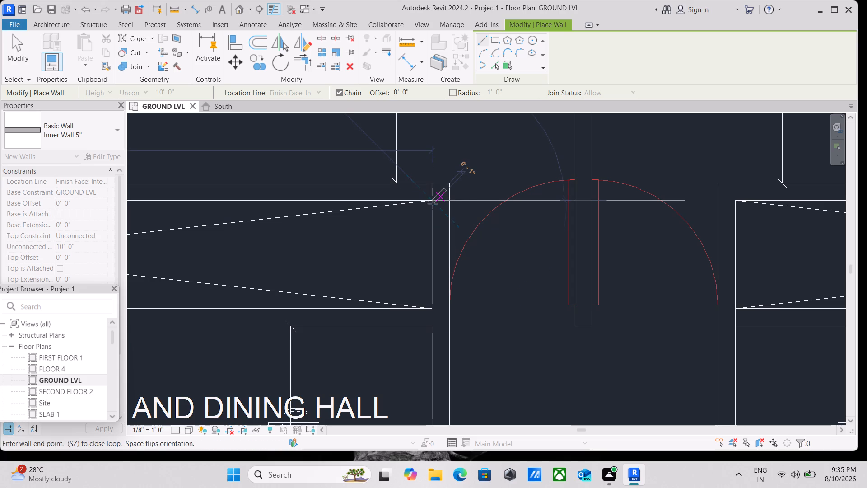
pyautogui.moveTo(438, 284); pyautogui.dragTo(433, 161, button='middle')
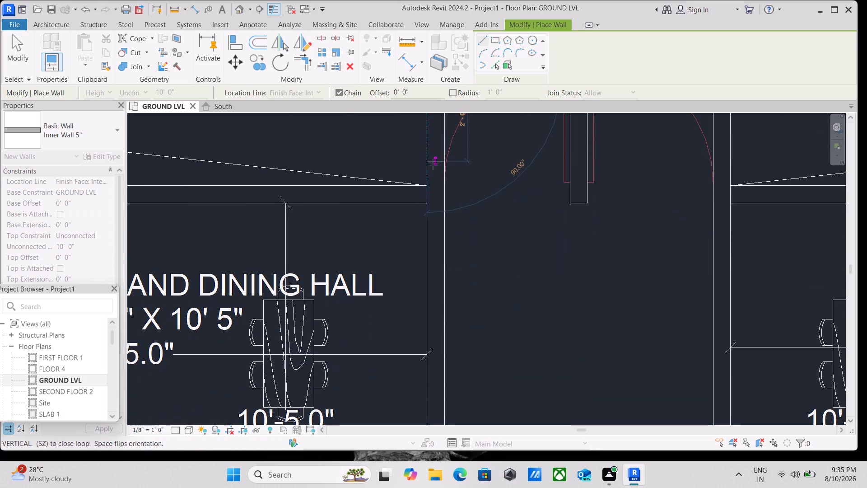
pyautogui.scroll(-2, 431, 292)
pyautogui.moveTo(430, 294); pyautogui.dragTo(430, 139, button='middle')
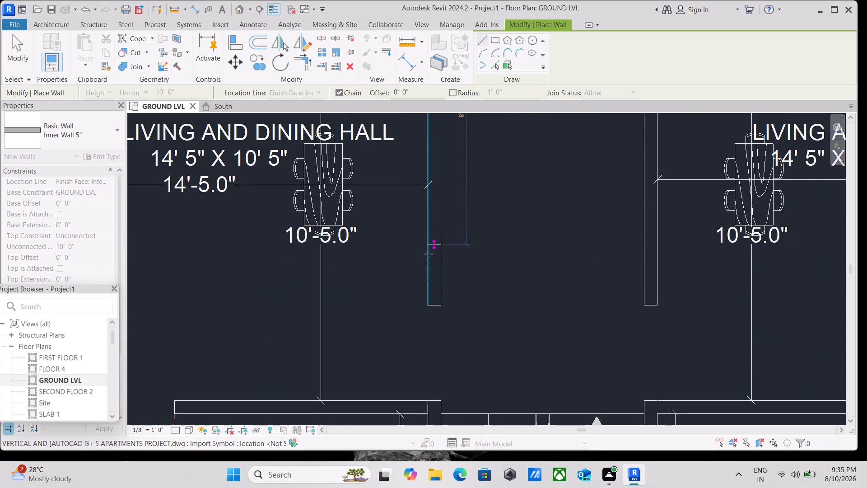
pyautogui.click(423, 305)
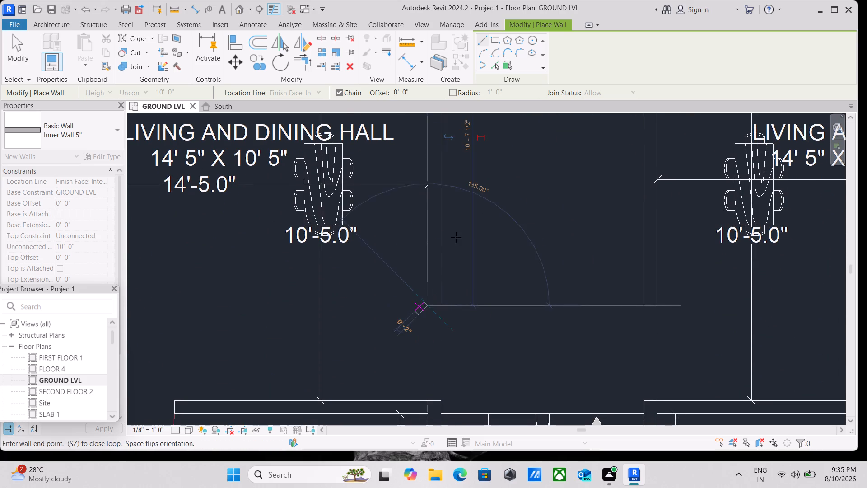
pyautogui.press('Escape')
# Draw an Inner Wall 5" wall along the right-hand crossed gap's upper edge, from its outer end to the inner corner.
pyautogui.scroll(-6, 489, 267)
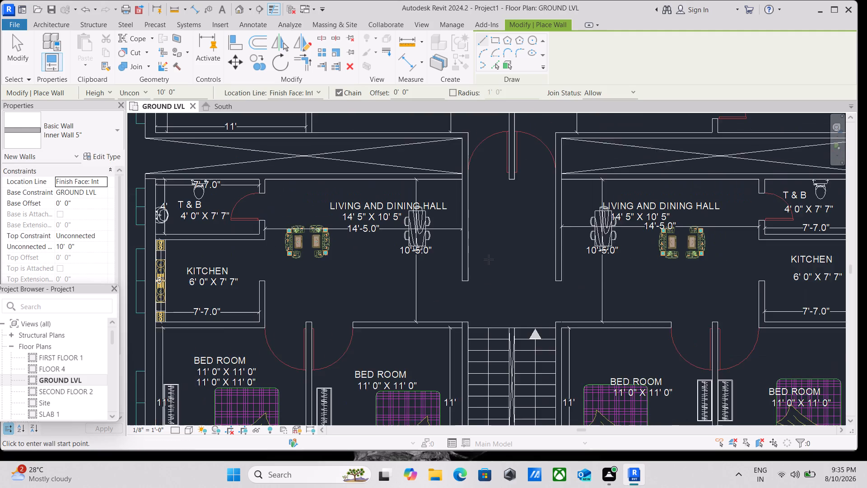
pyautogui.moveTo(489, 259); pyautogui.dragTo(315, 292, button='middle')
pyautogui.scroll(6, 732, 168)
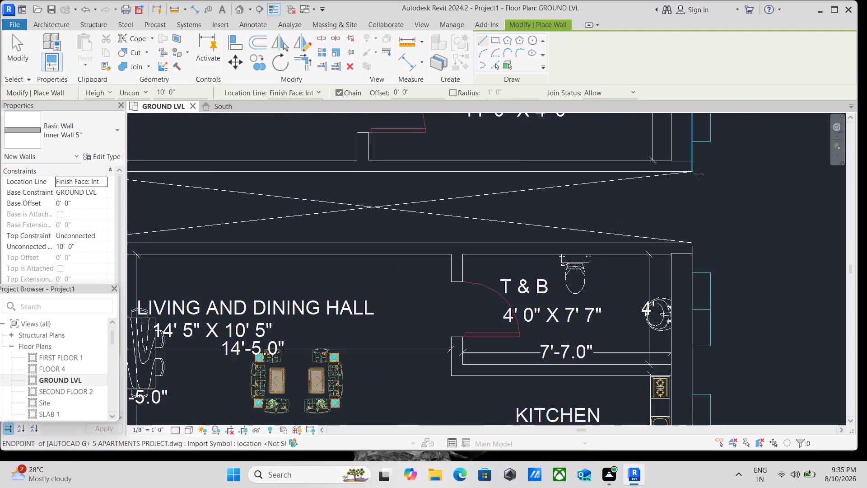
pyautogui.scroll(3, 698, 174)
pyautogui.click(690, 170)
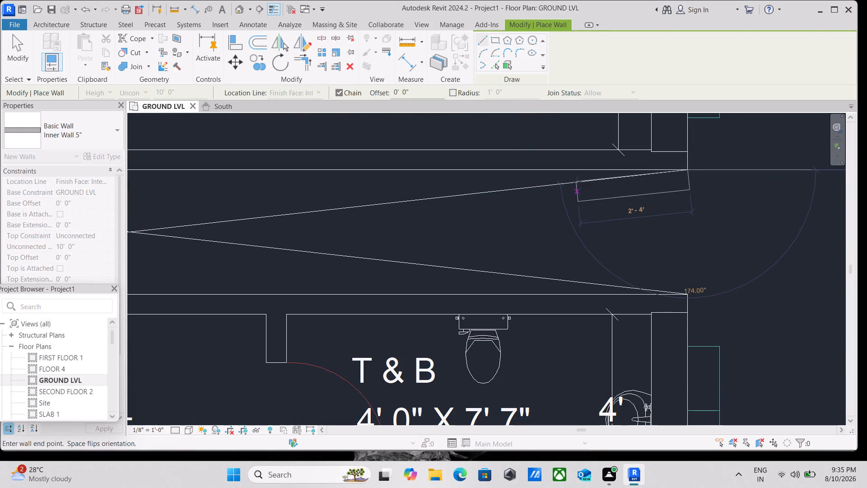
pyautogui.press('space')
pyautogui.moveTo(331, 175); pyautogui.dragTo(626, 111, button='middle')
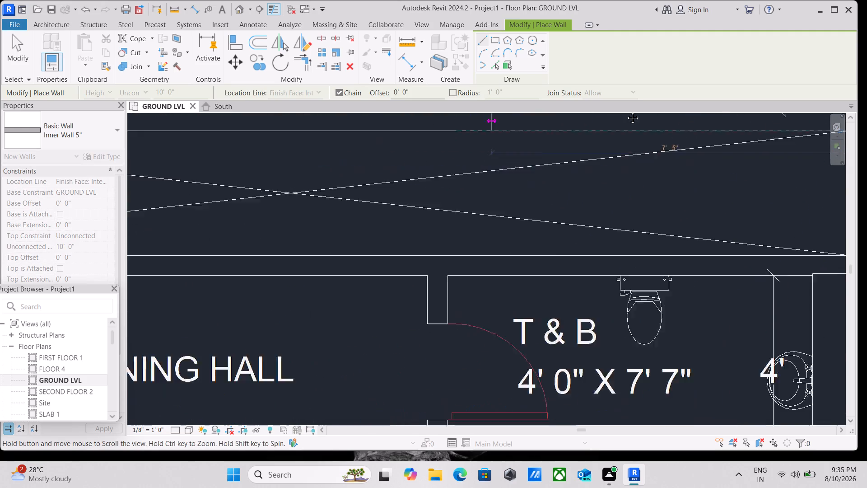
pyautogui.moveTo(626, 111); pyautogui.dragTo(764, 112, button='middle')
pyautogui.scroll(-3, 493, 138)
pyautogui.moveTo(440, 139); pyautogui.dragTo(713, 242, button='middle')
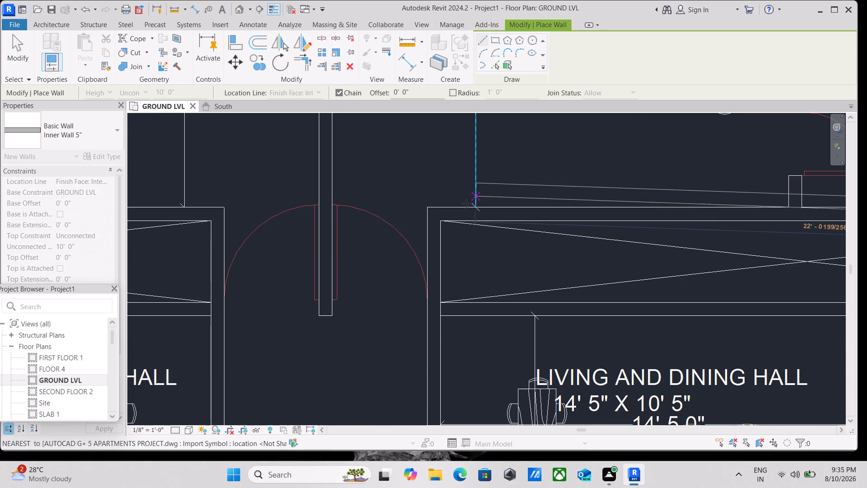
pyautogui.scroll(3, 447, 214)
pyautogui.click(437, 223)
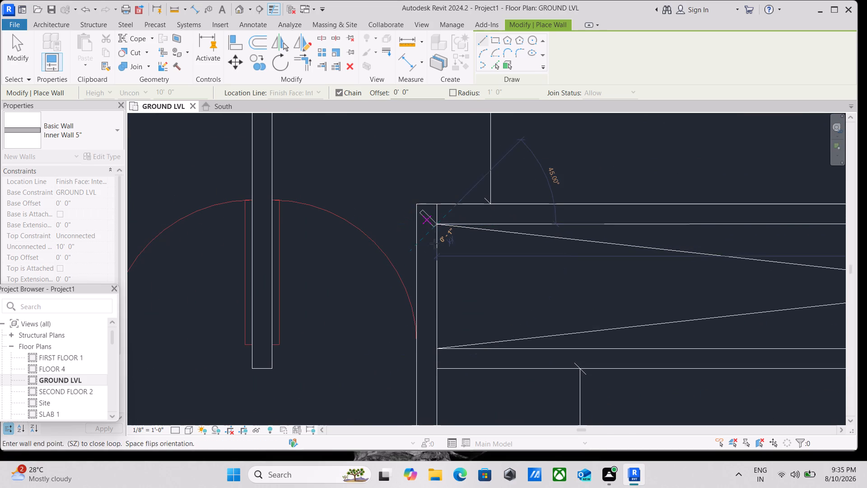
# Continue the Inner Wall 5" wall from that corner down beside the right-hand lower living hall to the wall's drawn end.
pyautogui.moveTo(439, 323); pyautogui.dragTo(438, 169, button='middle')
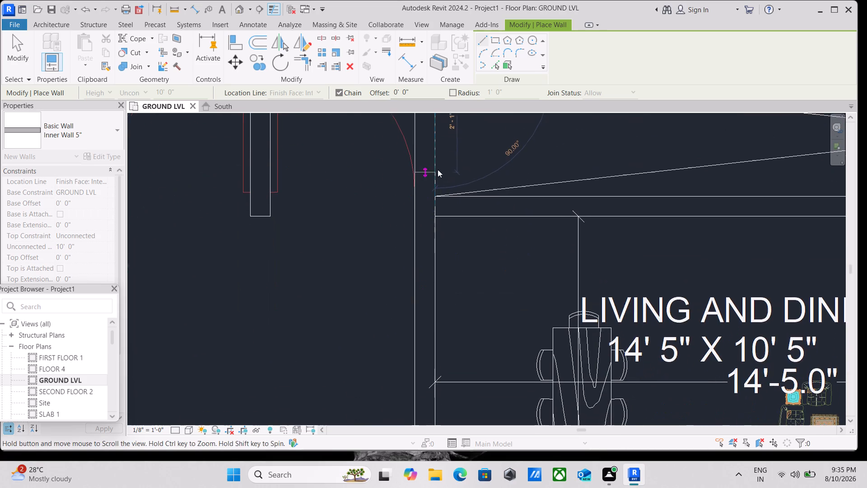
pyautogui.scroll(-2, 438, 301)
pyautogui.moveTo(438, 302); pyautogui.dragTo(438, 91, button='middle')
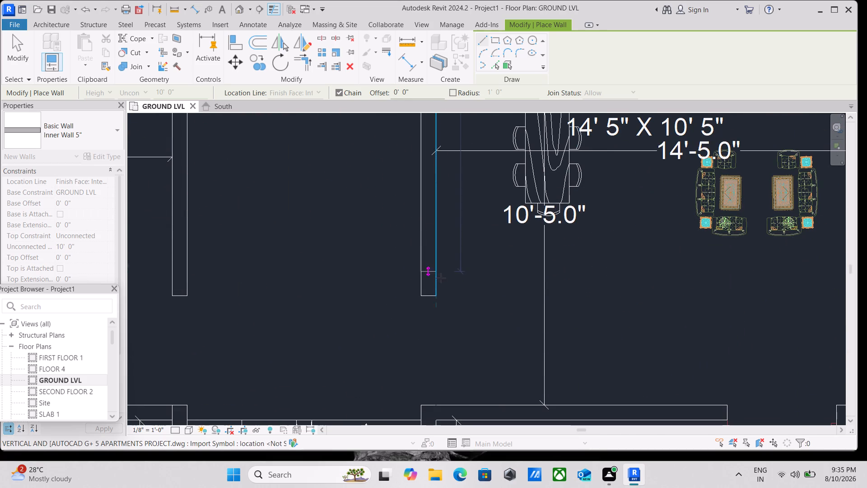
pyautogui.click(438, 296)
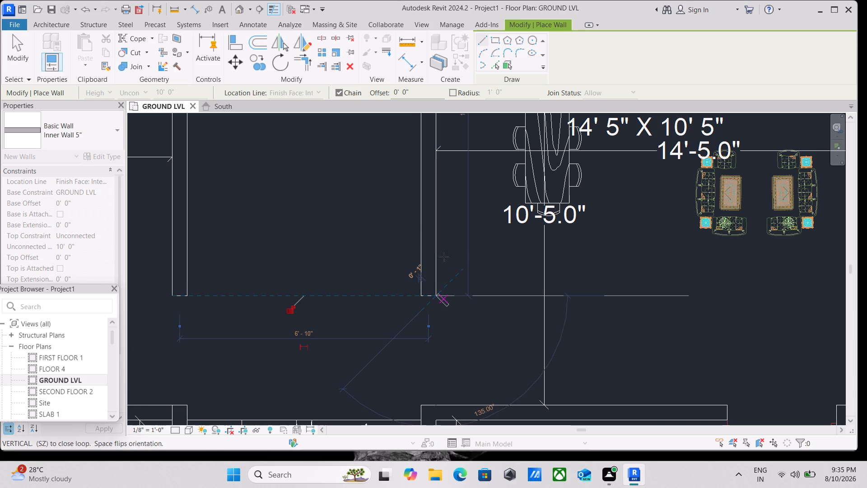
pyautogui.press('Escape')
# Draw an Inner Wall 5" wall about 23' 2" long along the left-hand crossed gap's lower edge, between outer wall and entrance wall.
pyautogui.scroll(-7, 443, 252)
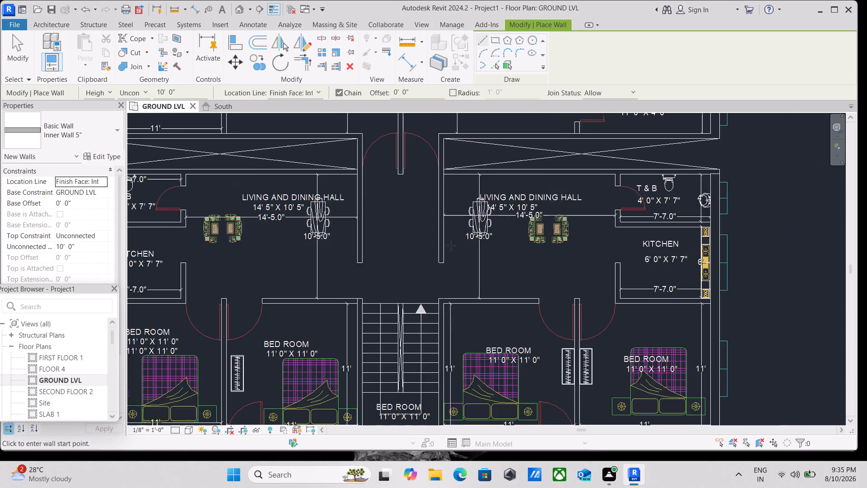
pyautogui.scroll(-6, 451, 245)
pyautogui.scroll(1, 448, 272)
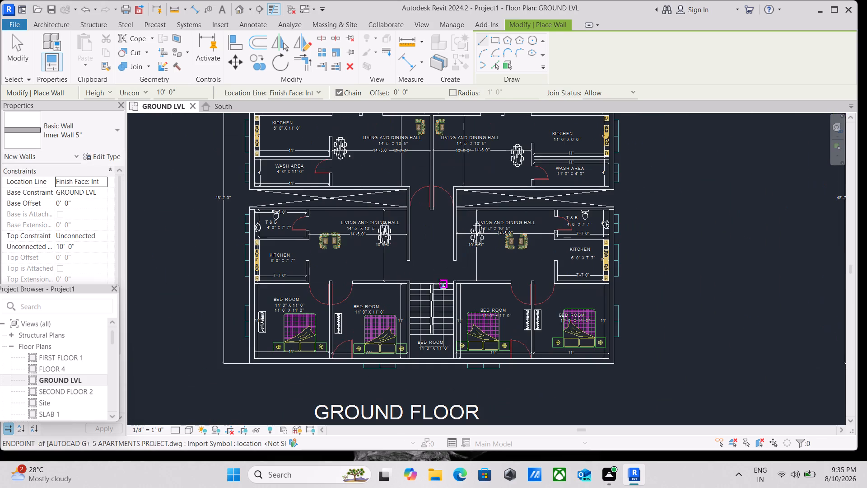
pyautogui.scroll(6, 251, 233)
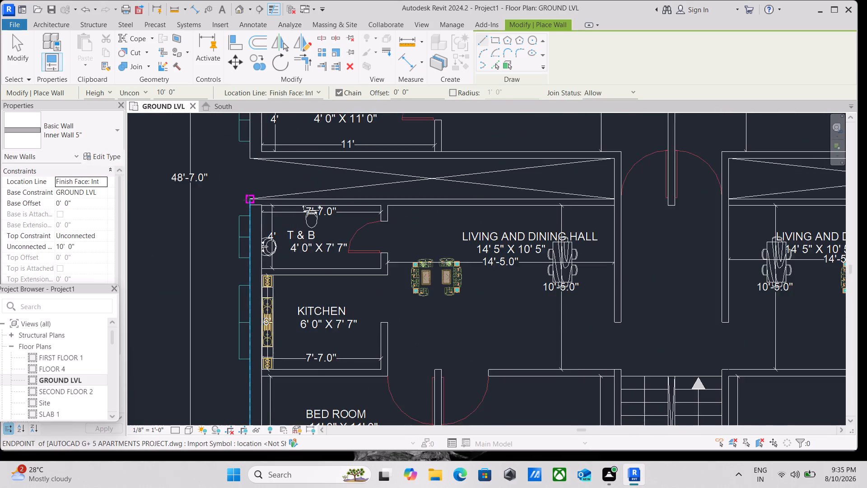
pyautogui.scroll(3, 247, 202)
pyautogui.click(252, 198)
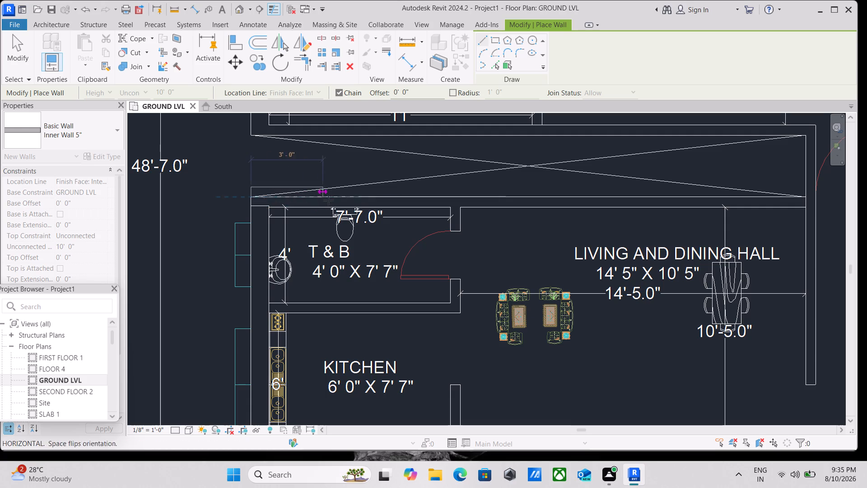
pyautogui.press('space')
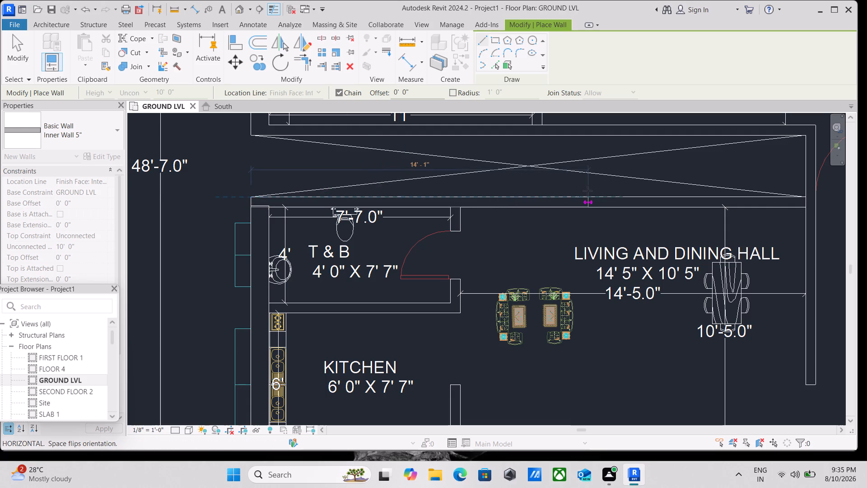
pyautogui.moveTo(588, 190); pyautogui.dragTo(408, 196, button='middle')
pyautogui.scroll(4, 627, 200)
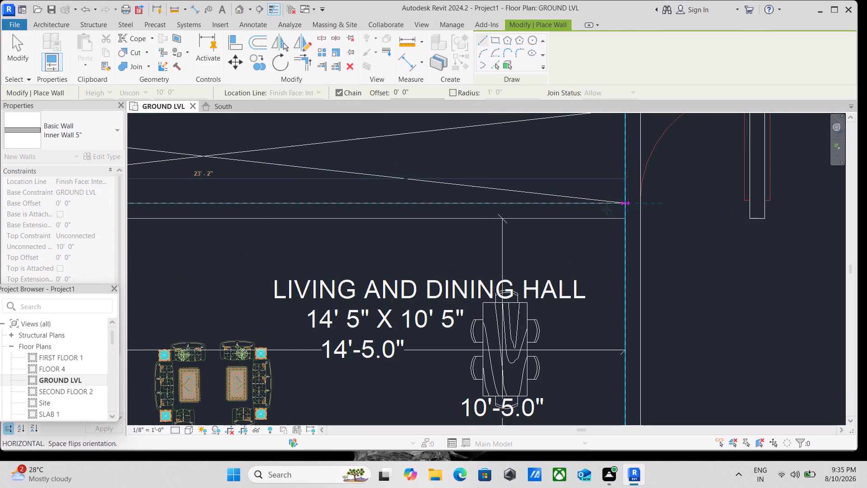
pyautogui.click(625, 203)
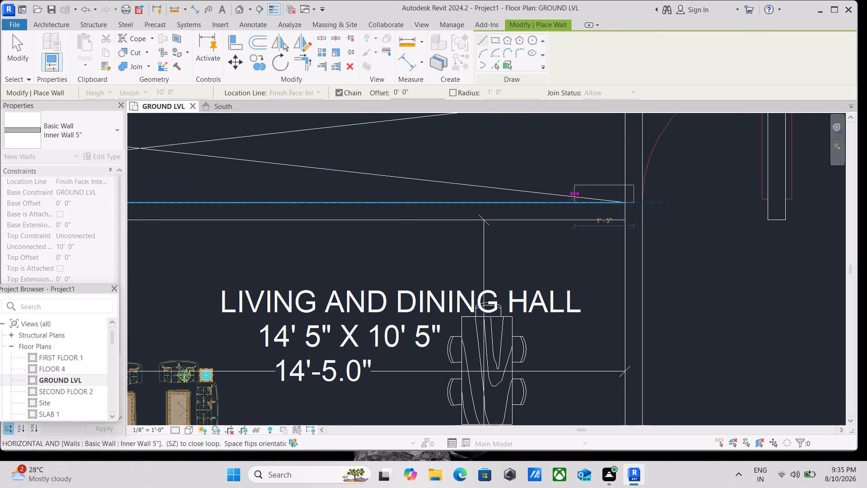
pyautogui.press('Escape')
# Draw an Inner Wall 5" wall along the right-hand crossed gap's lower edge, from the outer wall's end to the entrance wall.
pyautogui.scroll(-6, 707, 207)
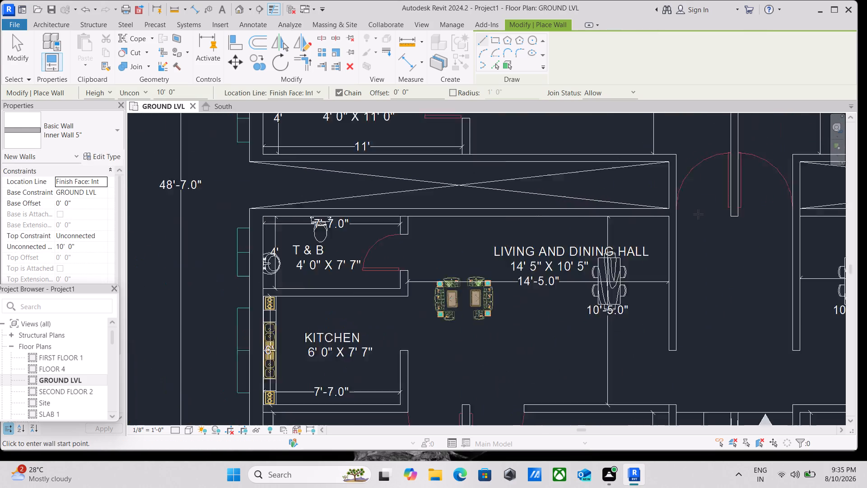
pyautogui.moveTo(697, 214); pyautogui.dragTo(303, 209, button='middle')
pyautogui.scroll(-1, 527, 205)
pyautogui.scroll(3, 784, 196)
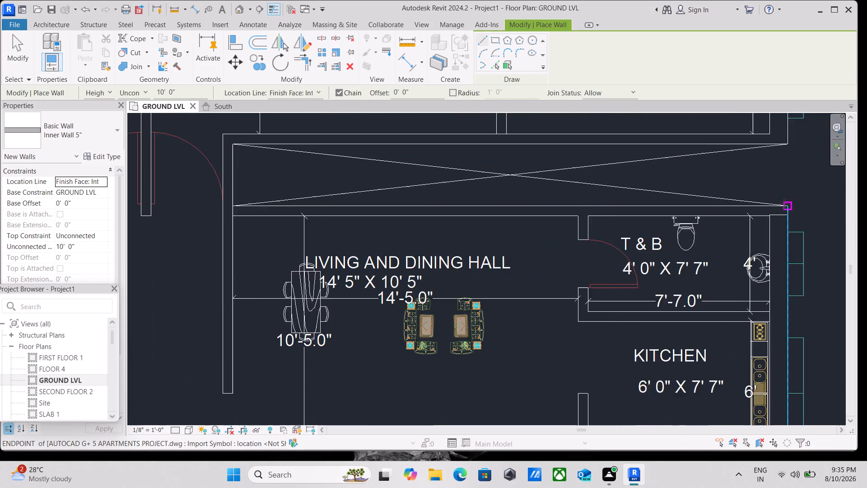
pyautogui.scroll(3, 783, 206)
pyautogui.click(792, 208)
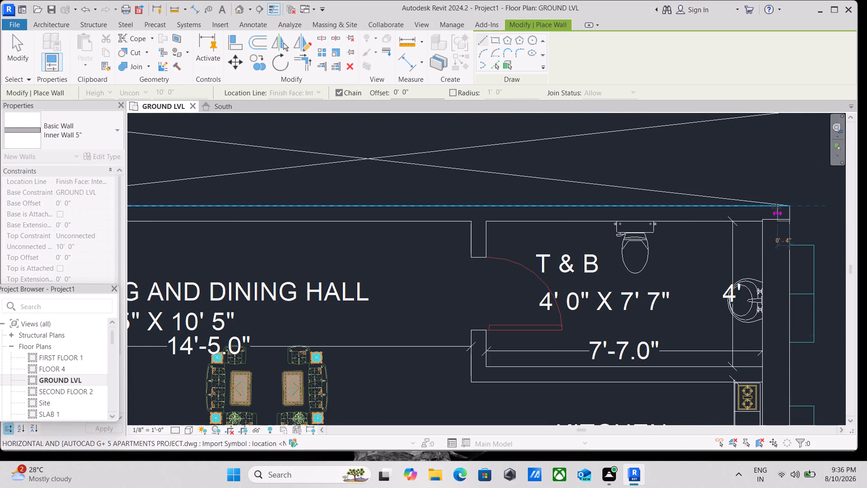
pyautogui.press('Escape')
pyautogui.scroll(4, 789, 202)
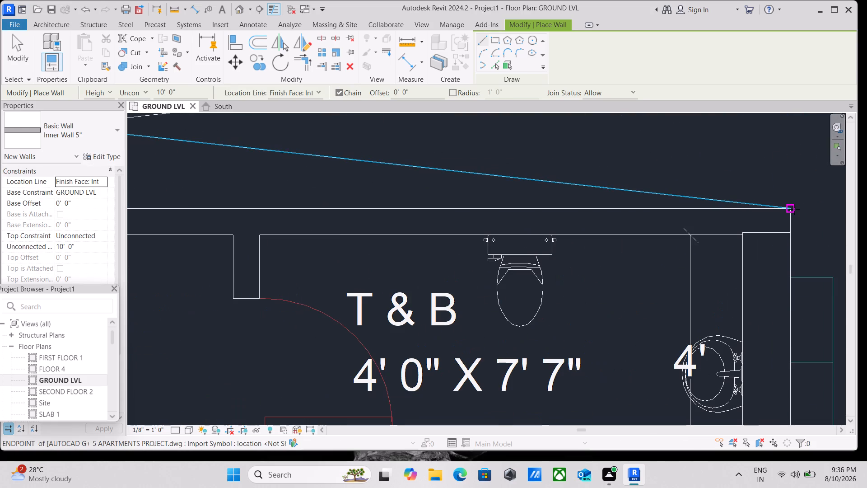
pyautogui.click(793, 210)
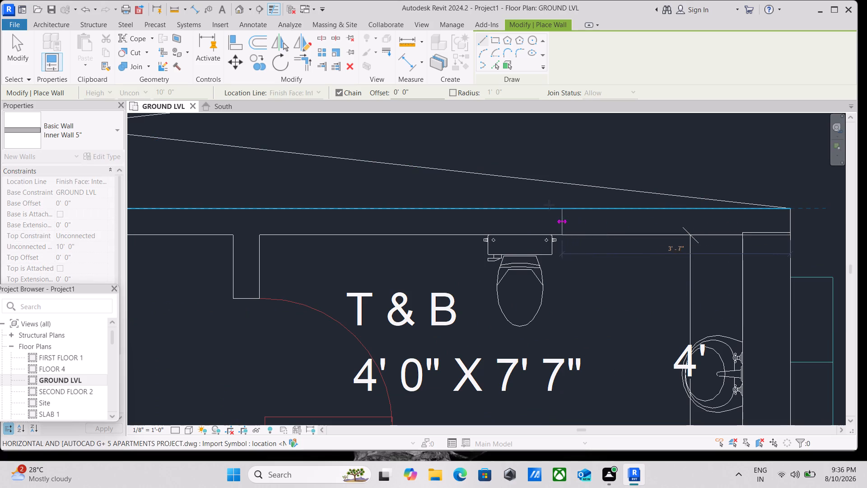
pyautogui.scroll(-3, 493, 205)
pyautogui.scroll(-3, 409, 200)
pyautogui.moveTo(322, 196); pyautogui.dragTo(616, 221, button='middle')
pyautogui.scroll(1, 267, 230)
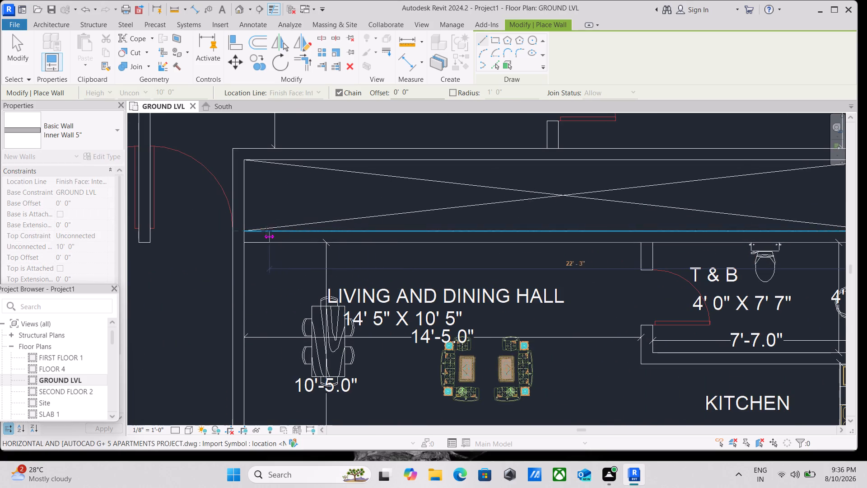
pyautogui.scroll(5, 266, 231)
pyautogui.click(228, 229)
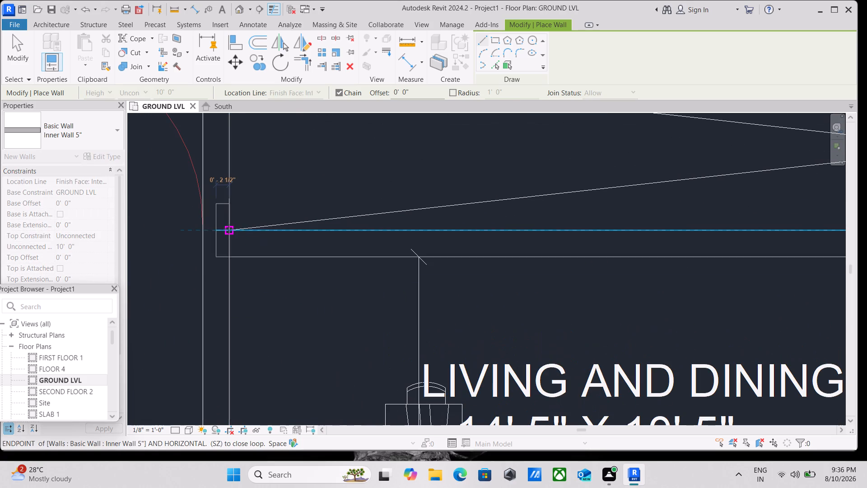
pyautogui.scroll(-2, 412, 195)
pyautogui.press('Escape')
# Draw a 1' 0" Inner Wall 5" stub down from the gap wall to the door opening of the right-hand lower T & B.
pyautogui.scroll(-3, 410, 186)
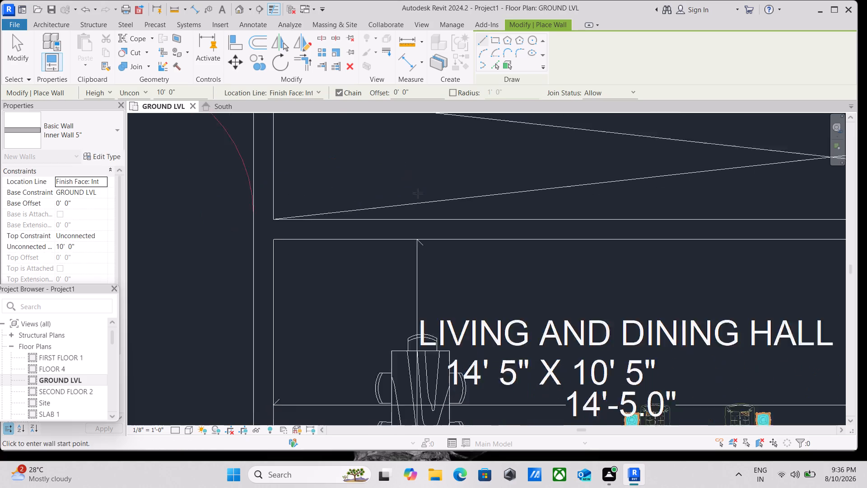
pyautogui.scroll(-3, 505, 237)
pyautogui.moveTo(618, 247); pyautogui.dragTo(465, 232, button='middle')
pyautogui.scroll(3, 611, 223)
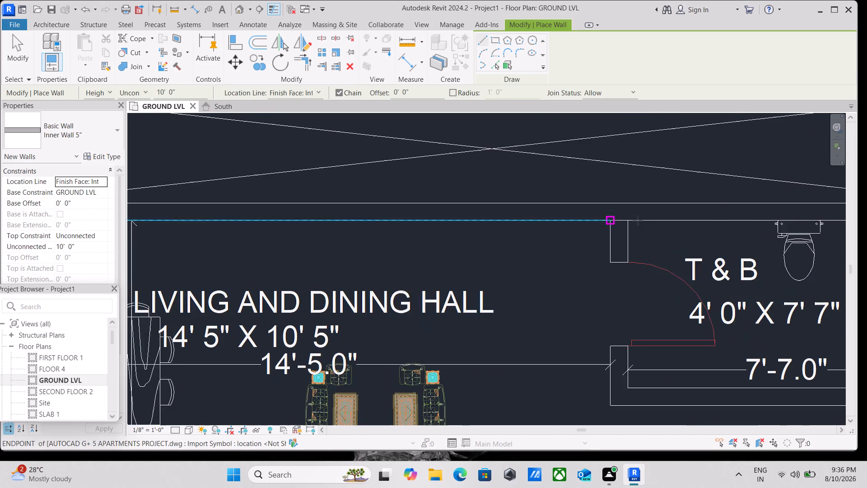
pyautogui.scroll(6, 645, 224)
pyautogui.click(627, 208)
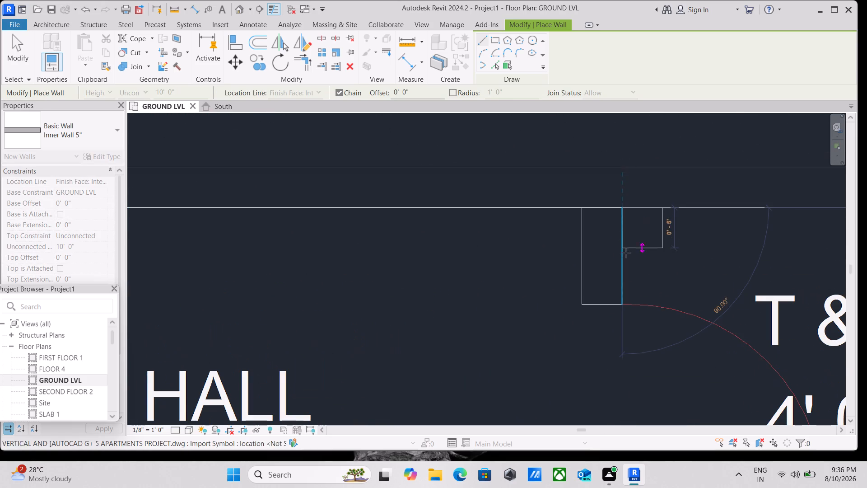
pyautogui.press('space')
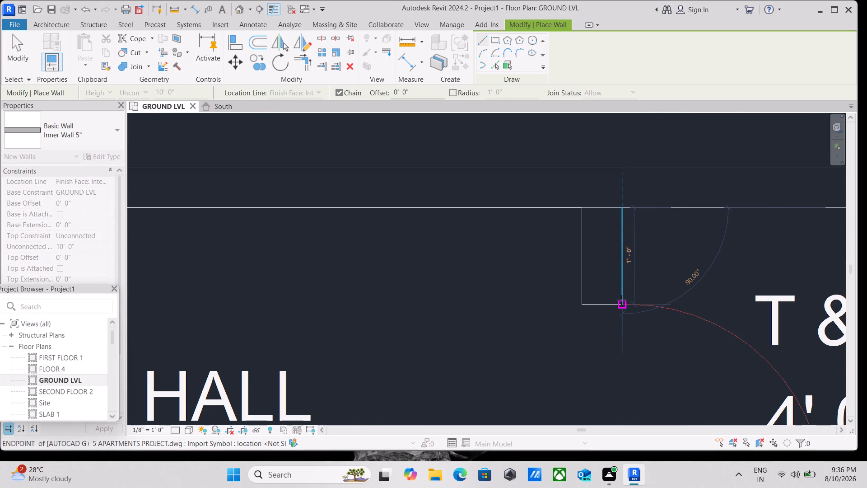
pyautogui.click(623, 303)
pyautogui.press('Escape')
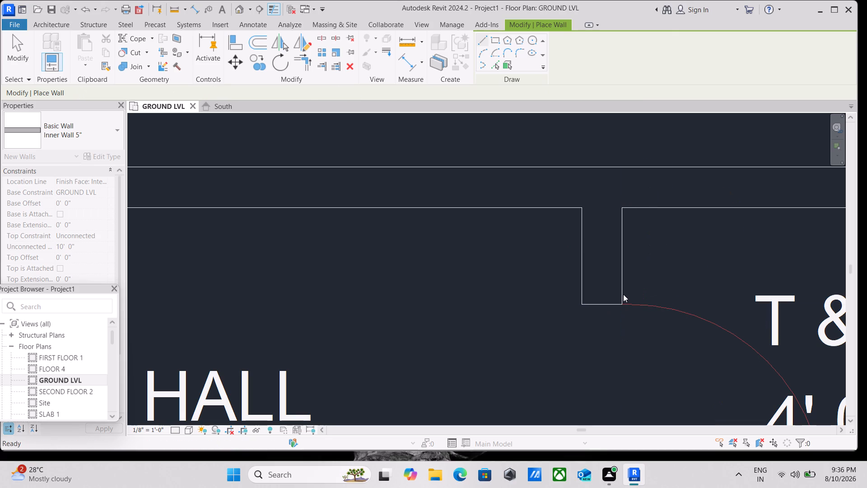
# Draw Inner Wall 5" walls from the stub's end 3' 0" down across the T & B door opening, turning 7' 7" to the outer wall.
pyautogui.scroll(-4, 622, 292)
pyautogui.scroll(-2, 611, 337)
pyautogui.moveTo(611, 337); pyautogui.dragTo(514, 194, button='middle')
pyautogui.scroll(-1, 557, 268)
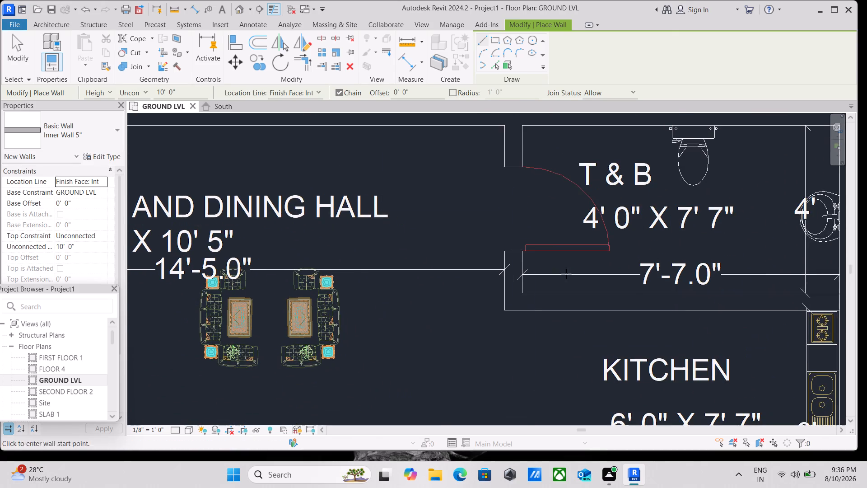
pyautogui.scroll(3, 805, 310)
pyautogui.scroll(-3, 751, 292)
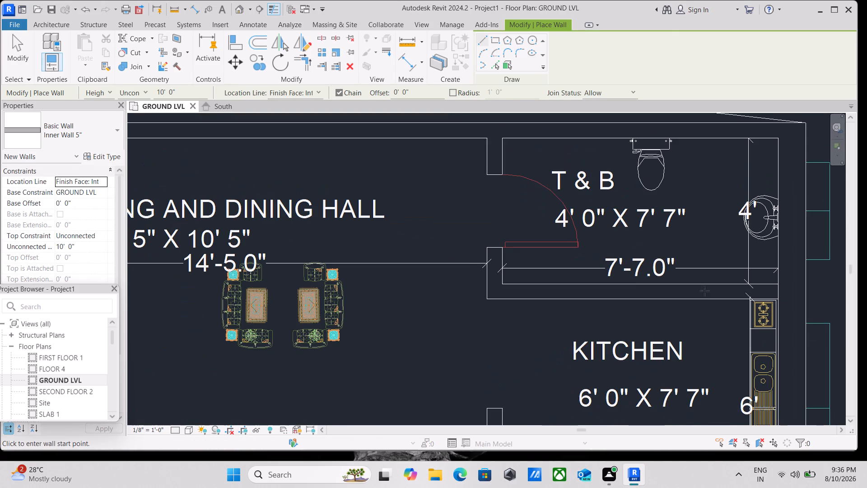
pyautogui.click(503, 171)
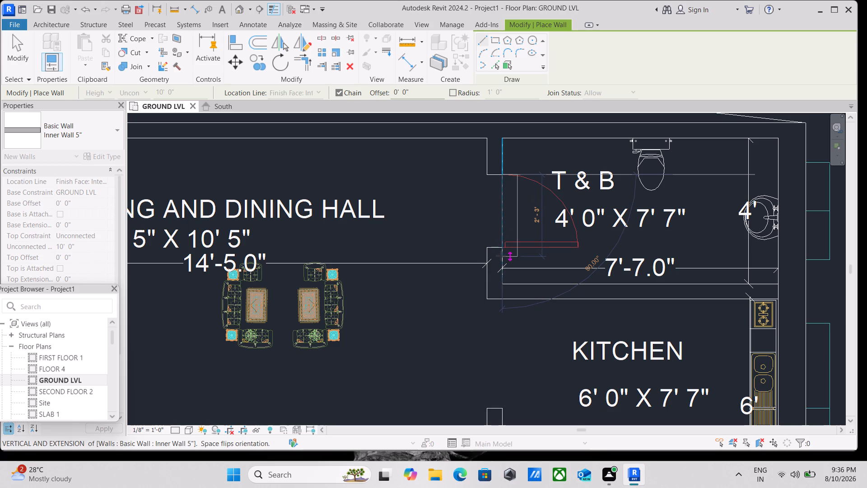
pyautogui.press('space')
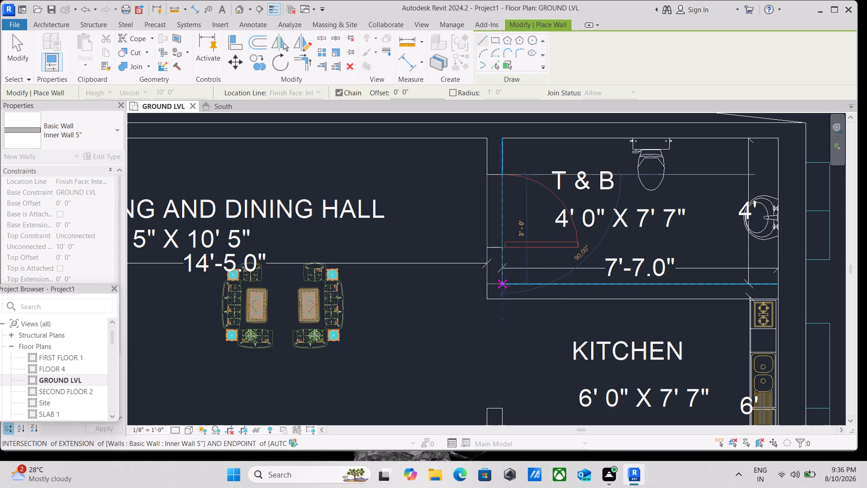
pyautogui.click(505, 286)
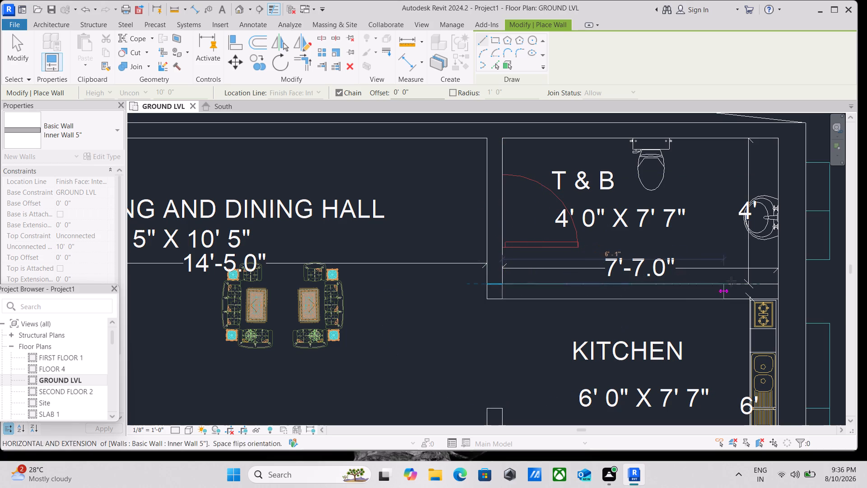
pyautogui.click(777, 284)
pyautogui.press('Escape')
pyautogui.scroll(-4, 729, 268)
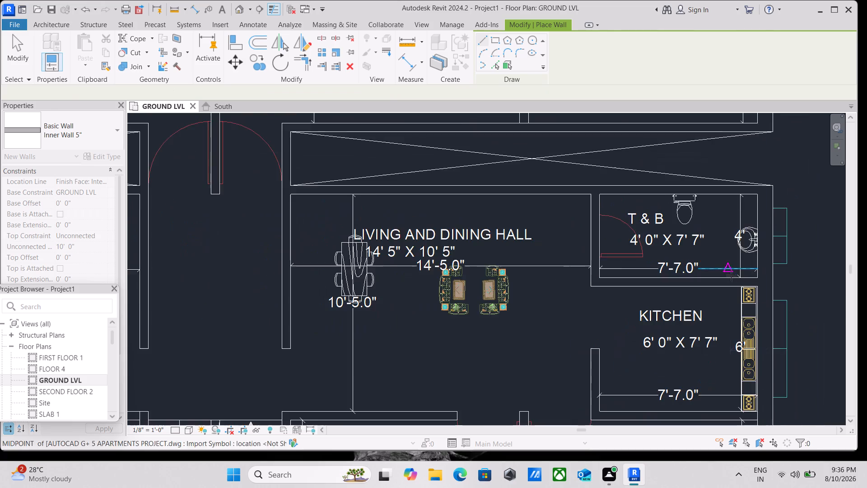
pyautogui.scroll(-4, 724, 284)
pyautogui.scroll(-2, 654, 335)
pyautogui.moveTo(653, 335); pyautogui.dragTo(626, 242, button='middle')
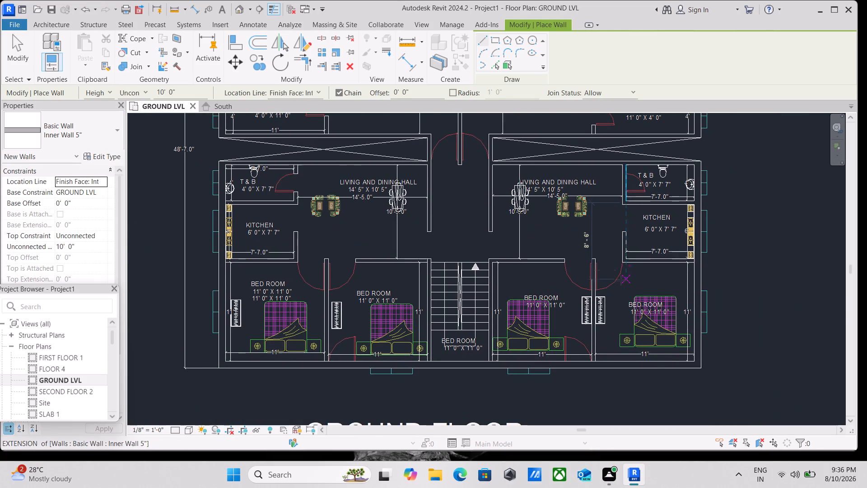
# Draw an Inner Wall 5" wall about 11' 5" long between the two left-hand bedrooms, from the bottom outer wall up to the door openings.
pyautogui.scroll(1, 585, 296)
pyautogui.scroll(1, 284, 364)
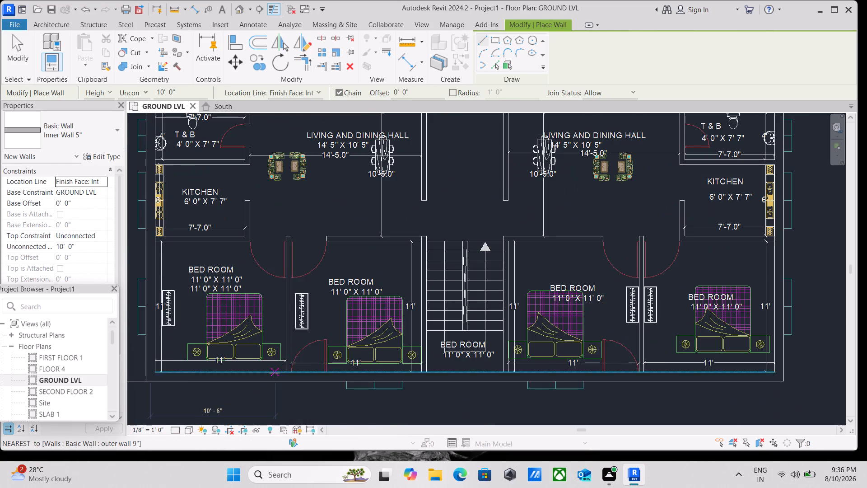
pyautogui.scroll(4, 274, 372)
pyautogui.moveTo(305, 374); pyautogui.dragTo(304, 370)
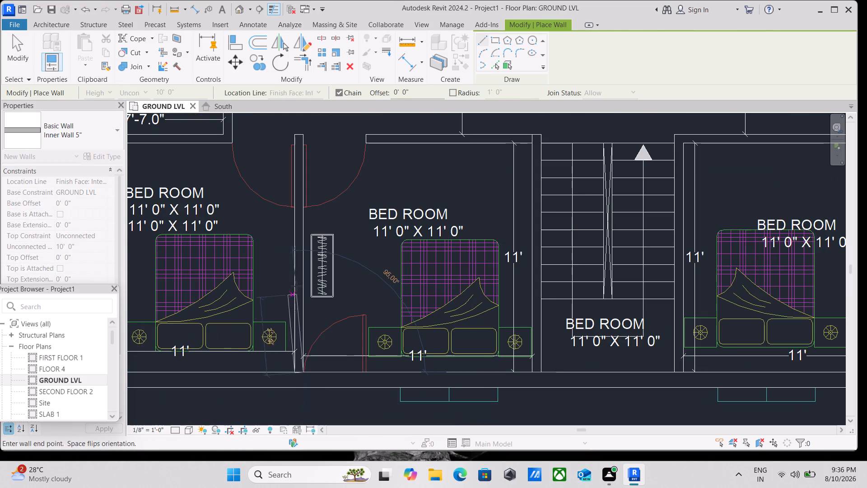
pyautogui.moveTo(307, 151); pyautogui.dragTo(297, 229, button='middle')
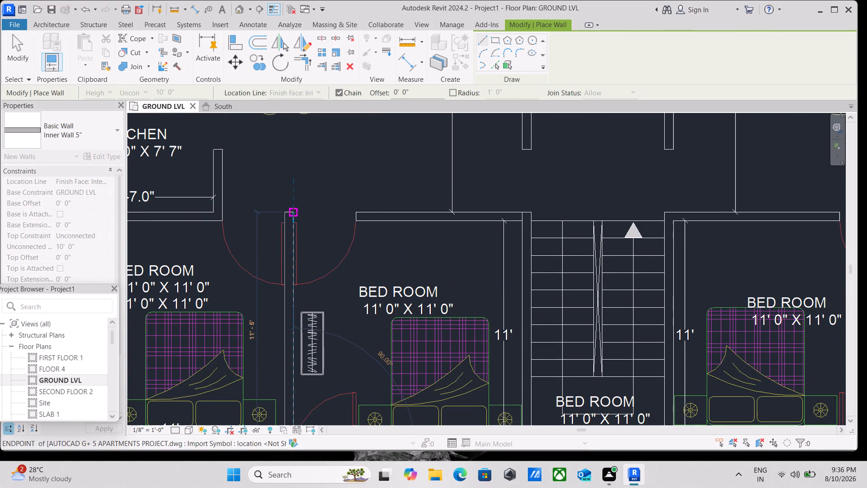
pyautogui.click(294, 213)
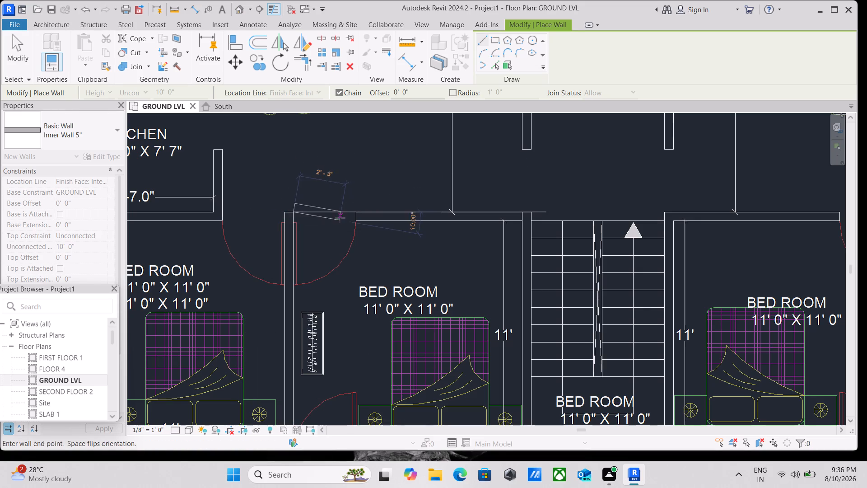
pyautogui.press('Escape')
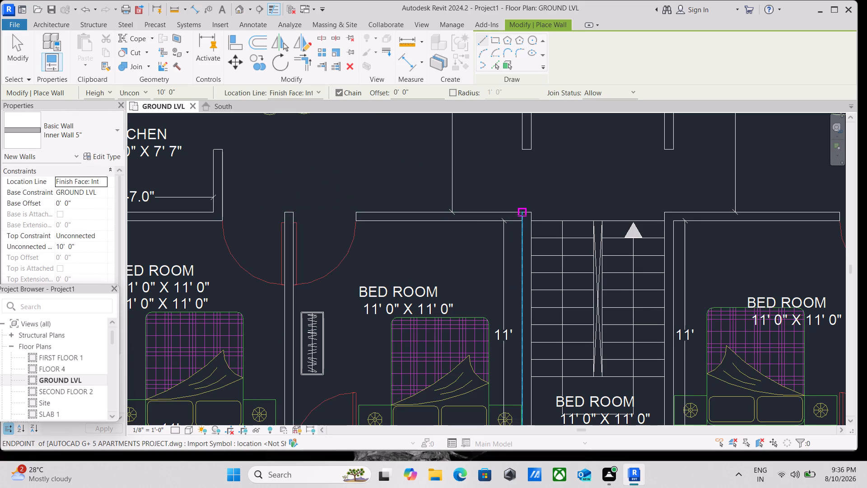
# Draw an Inner Wall 5" wall about 22' 5" long above the left-hand bedrooms, from the staircase corner to the left outer wall.
pyautogui.click(521, 215)
pyautogui.moveTo(301, 206); pyautogui.dragTo(541, 240, button='middle')
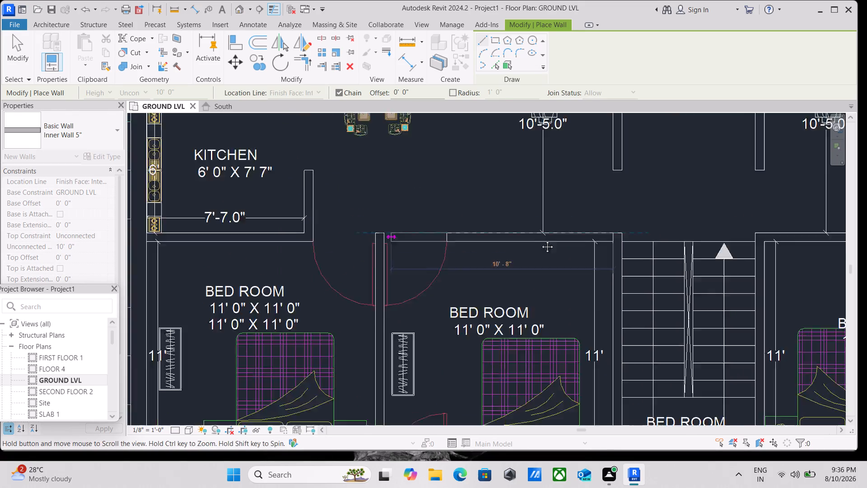
pyautogui.moveTo(541, 240); pyautogui.dragTo(653, 241, button='middle')
pyautogui.scroll(2, 412, 243)
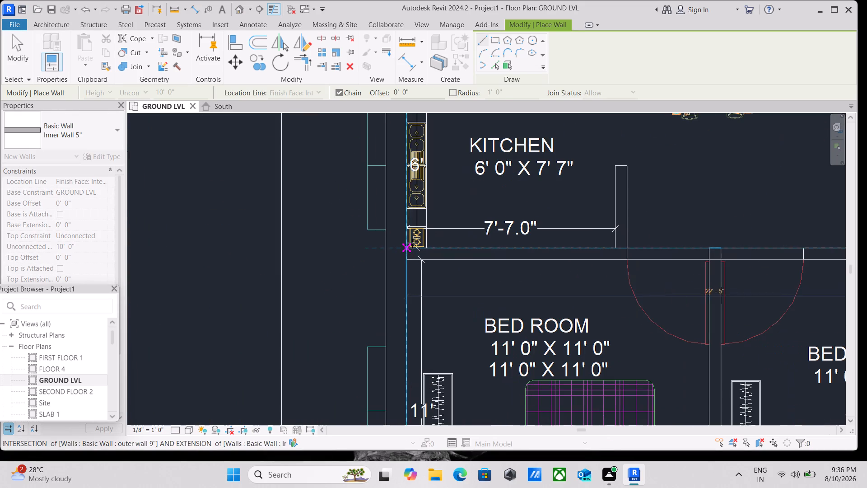
pyautogui.click(411, 244)
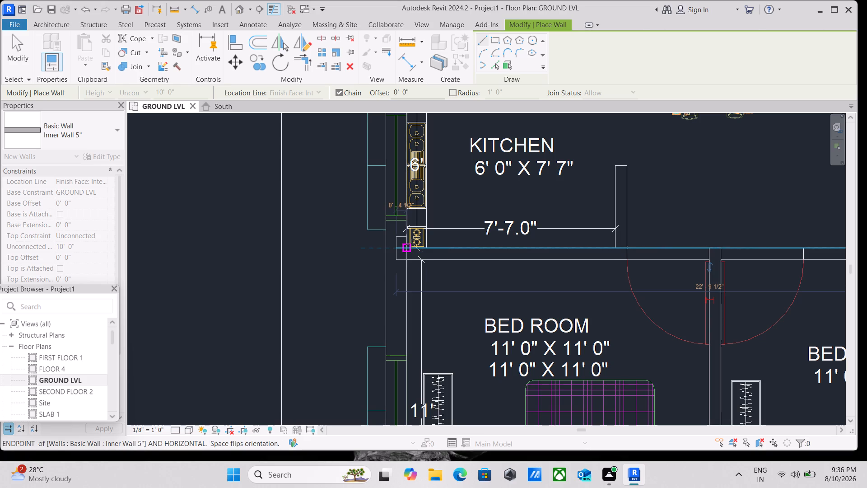
pyautogui.press('Escape')
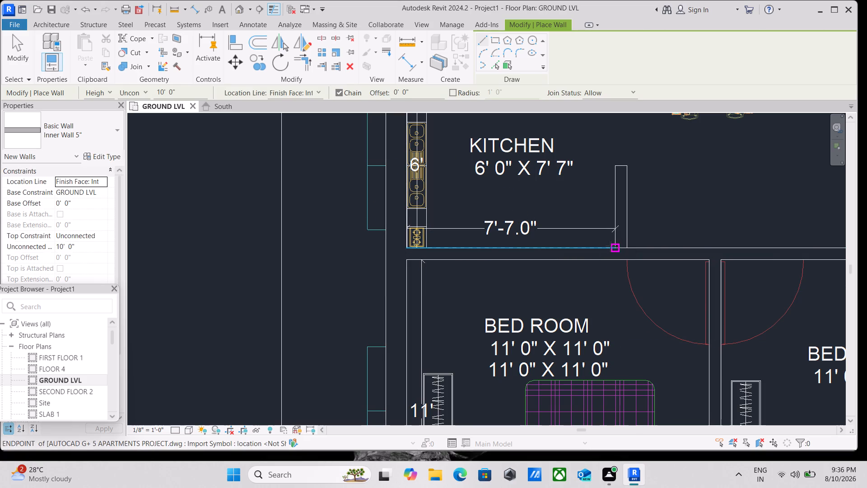
# Draw an Inner Wall 5" wall about 7' 5" long along the left-hand kitchen's living-hall side, from the bedroom wall up to the T & B door.
pyautogui.click(615, 246)
pyautogui.moveTo(612, 158); pyautogui.dragTo(606, 286, button='middle')
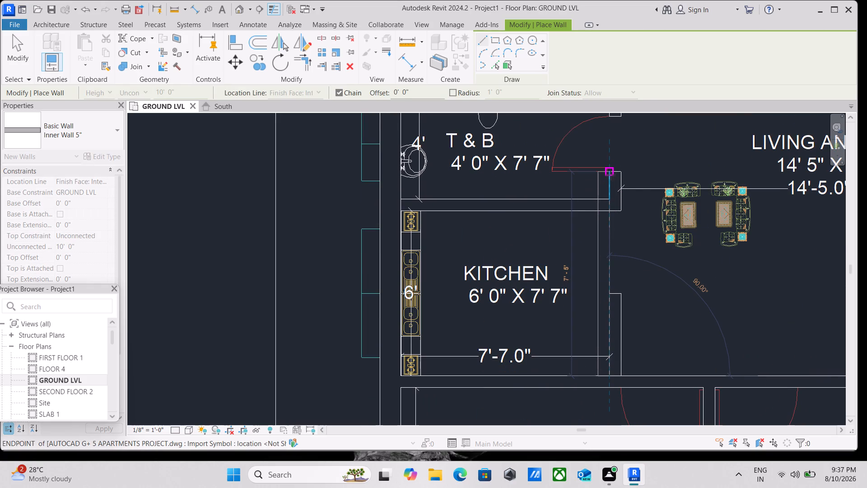
pyautogui.press('space')
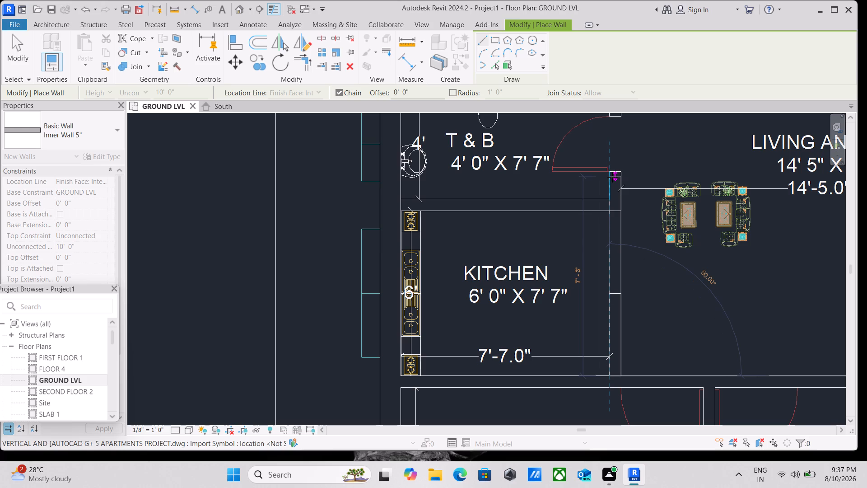
pyautogui.click(611, 173)
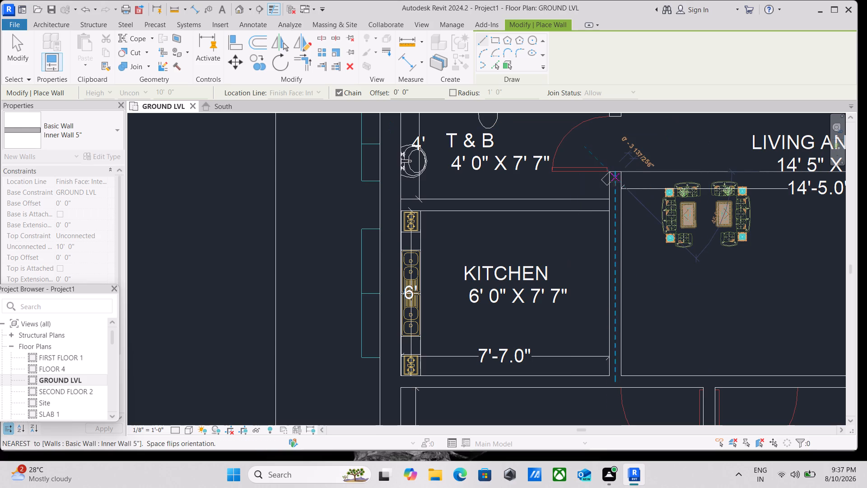
pyautogui.press('Escape')
# Draw a 7' 7" Inner Wall 5" wall between the left-hand T & B and kitchen, ending at the outer wall.
pyautogui.click(608, 202)
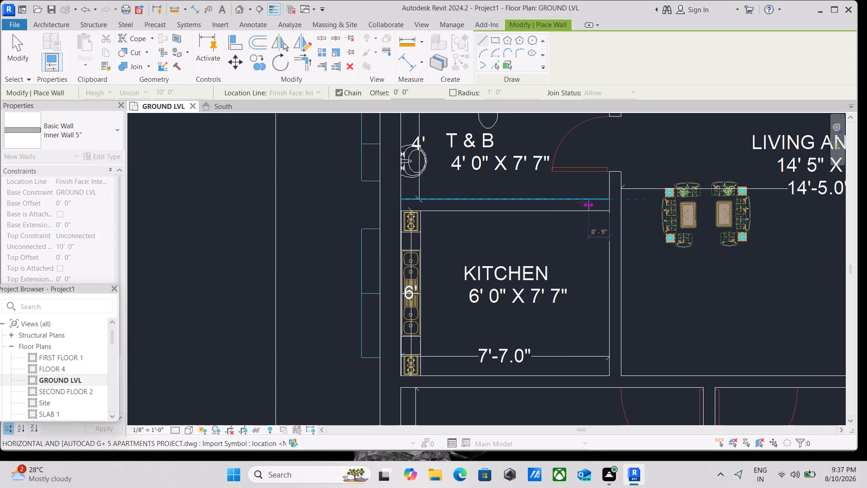
pyautogui.click(401, 198)
pyautogui.press('Escape')
# Draw a 3' 0" Inner Wall 5" wall across the left-hand T & B door opening up to the gap wall, flipped onto the plan lines.
pyautogui.scroll(-1, 520, 177)
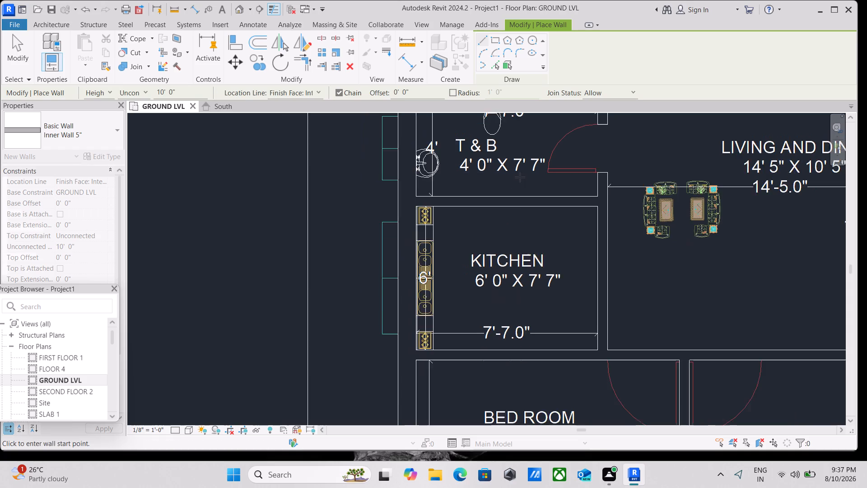
pyautogui.moveTo(520, 180); pyautogui.dragTo(446, 312, button='middle')
pyautogui.scroll(2, 527, 305)
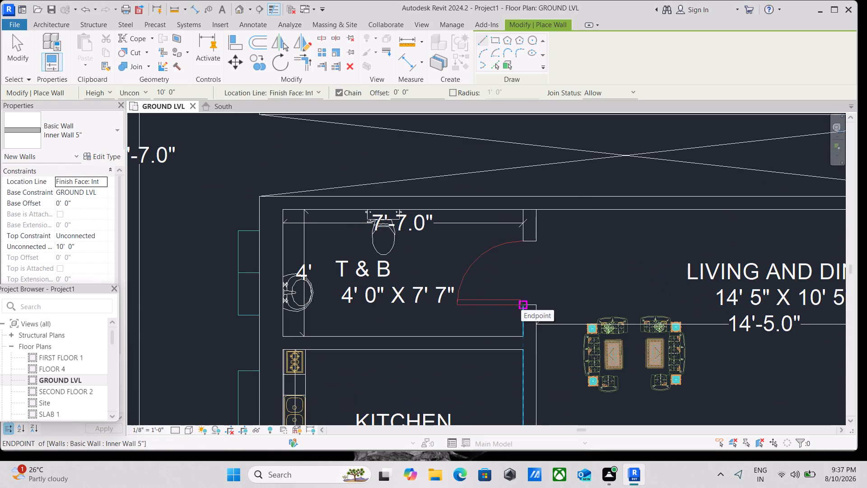
pyautogui.click(521, 305)
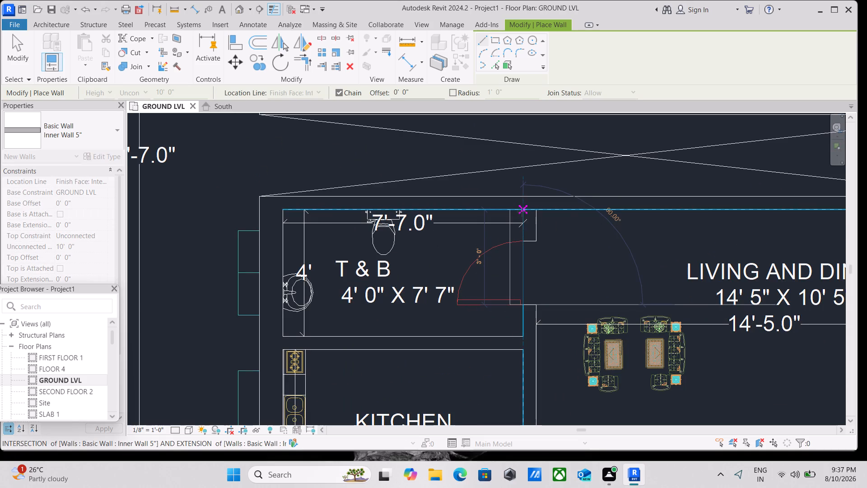
pyautogui.press('space')
pyautogui.click(522, 211)
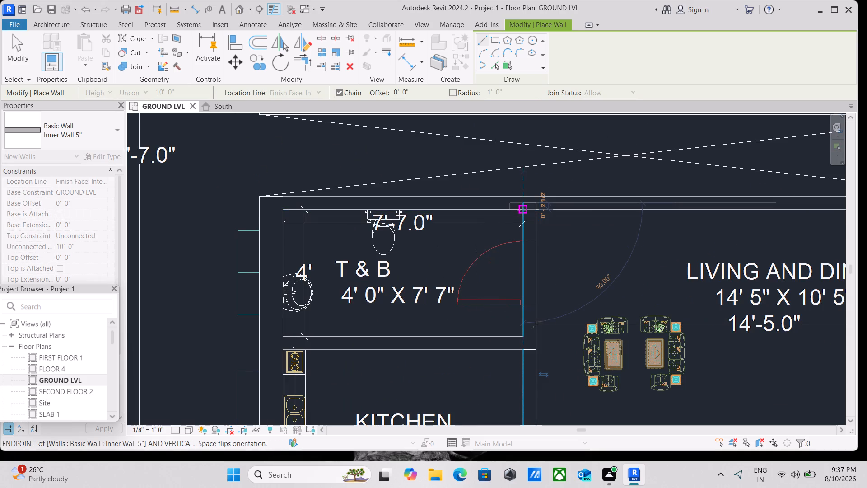
pyautogui.press('Escape')
# Draw an Inner Wall 5" wall along the staircase's left side, from the bottom outer wall up to the corner by the bedroom wall.
pyautogui.scroll(-3, 541, 224)
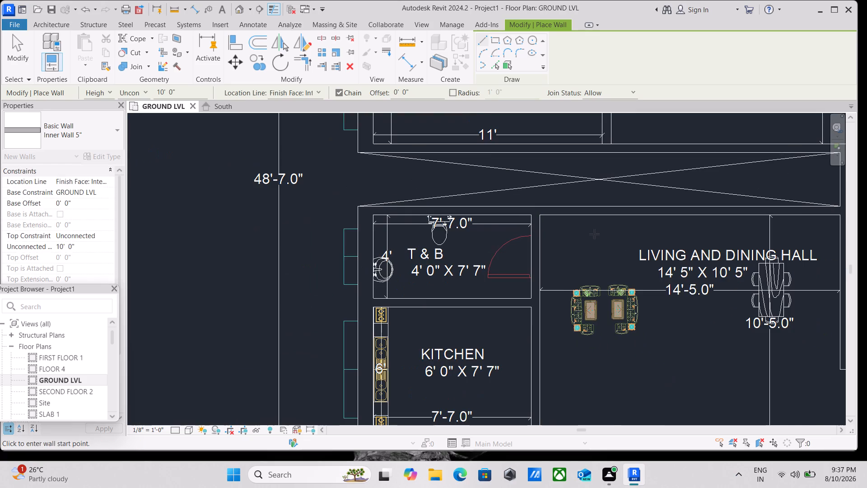
pyautogui.scroll(-1, 595, 235)
pyautogui.moveTo(595, 238); pyautogui.dragTo(466, 211, button='middle')
pyautogui.scroll(-2, 483, 212)
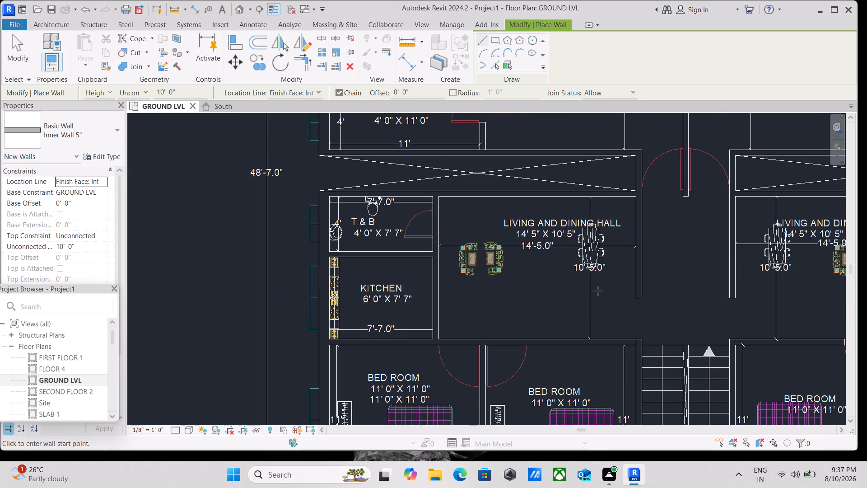
pyautogui.moveTo(580, 273); pyautogui.dragTo(503, 229, button='middle')
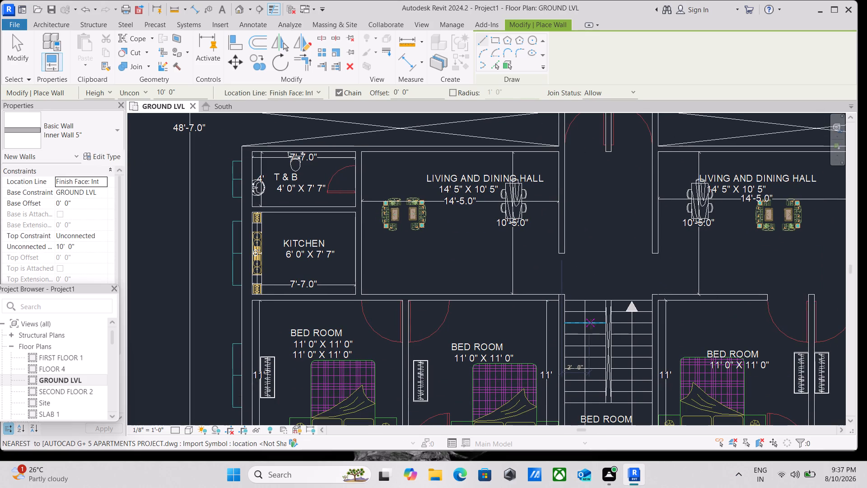
pyautogui.moveTo(592, 324); pyautogui.dragTo(517, 204, button='middle')
pyautogui.scroll(-1, 592, 324)
pyautogui.scroll(7, 513, 343)
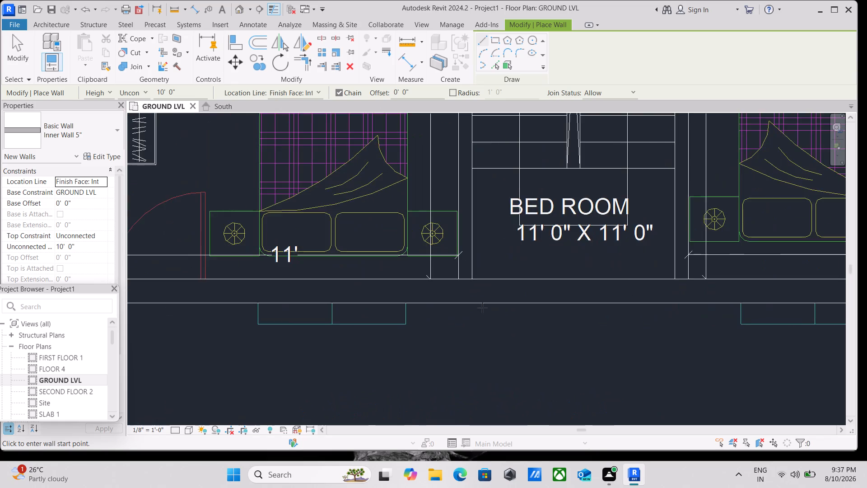
pyautogui.scroll(3, 471, 298)
pyautogui.click(474, 271)
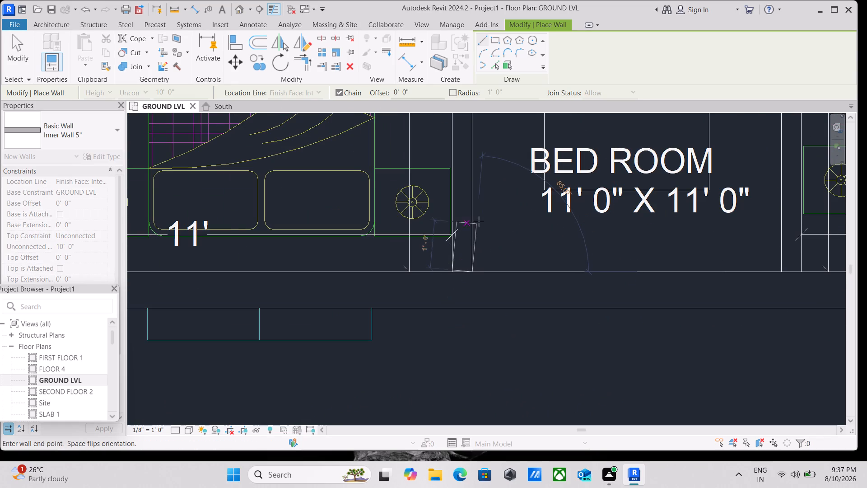
pyautogui.moveTo(471, 149); pyautogui.dragTo(462, 432, button='middle')
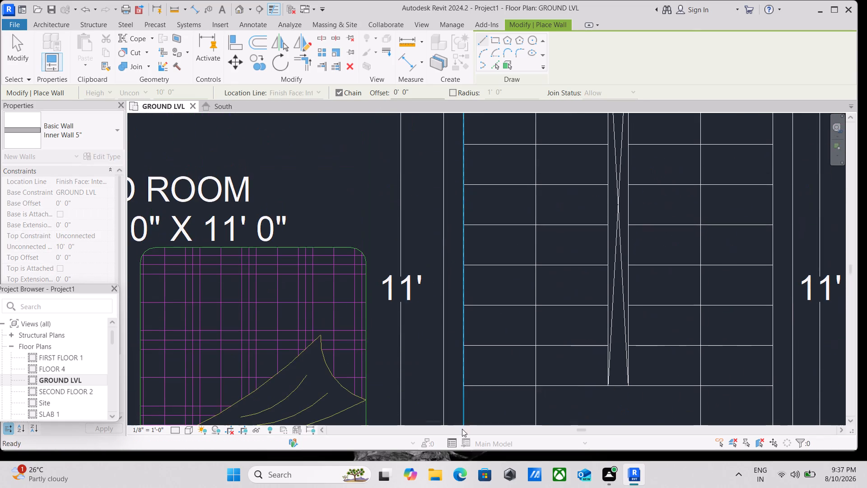
pyautogui.scroll(-3, 461, 283)
pyautogui.moveTo(458, 289); pyautogui.dragTo(436, 444, button='middle')
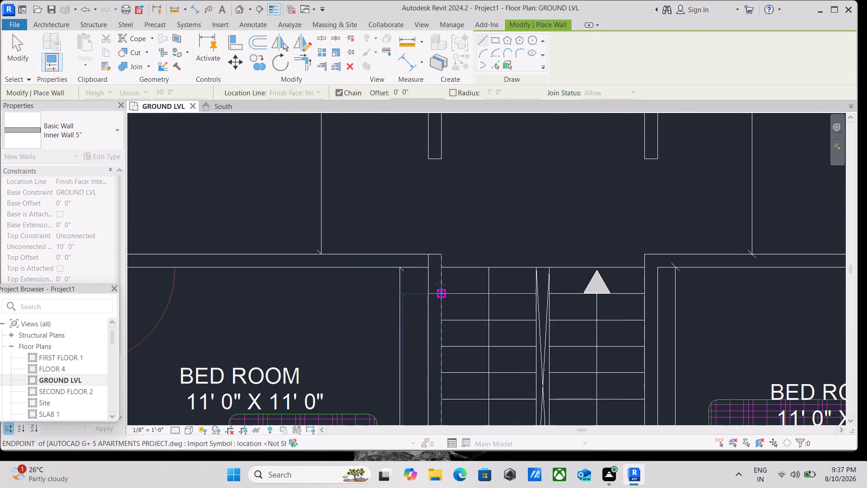
pyautogui.scroll(3, 442, 271)
pyautogui.click(443, 249)
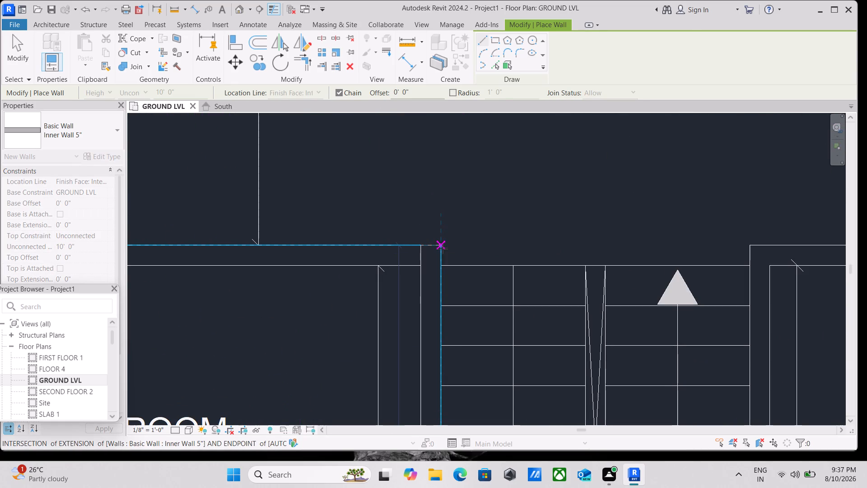
pyautogui.press('Escape')
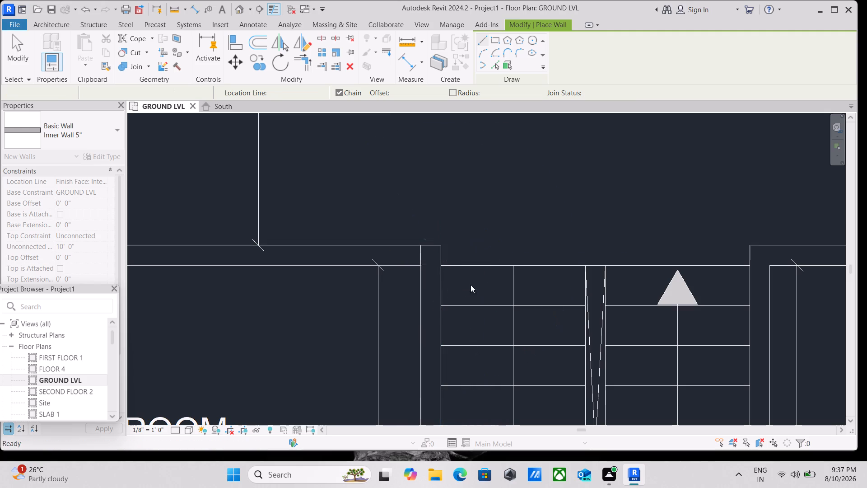
# Draw an Inner Wall 5" wall along the staircase's right side, from the bottom outer wall up to the right-hand bedroom wall's corner.
pyautogui.scroll(-2, 511, 226)
pyautogui.moveTo(511, 225); pyautogui.dragTo(440, 132, button='middle')
pyautogui.scroll(-4, 460, 170)
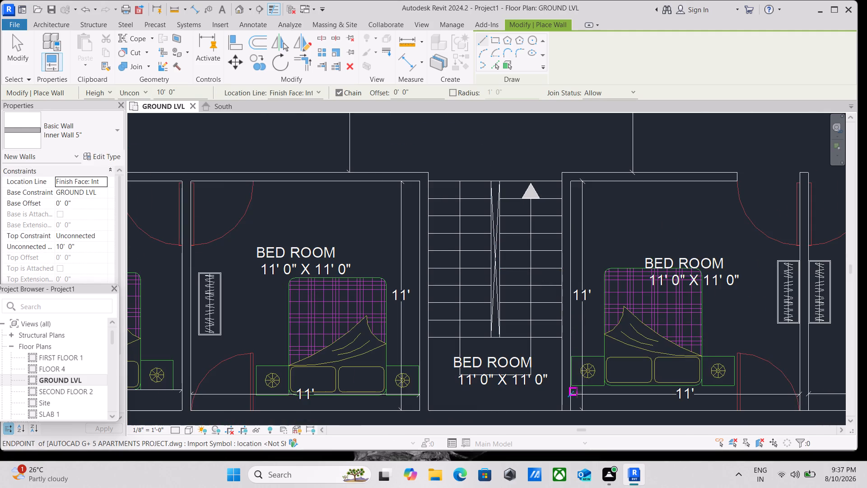
pyautogui.moveTo(576, 390); pyautogui.dragTo(554, 235, button='middle')
pyautogui.click(539, 253)
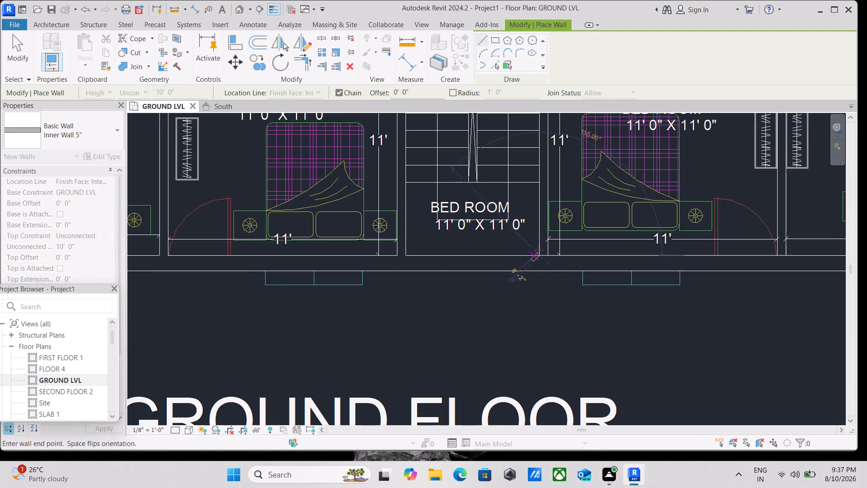
pyautogui.press('space')
pyautogui.moveTo(545, 197); pyautogui.dragTo(535, 262, button='middle')
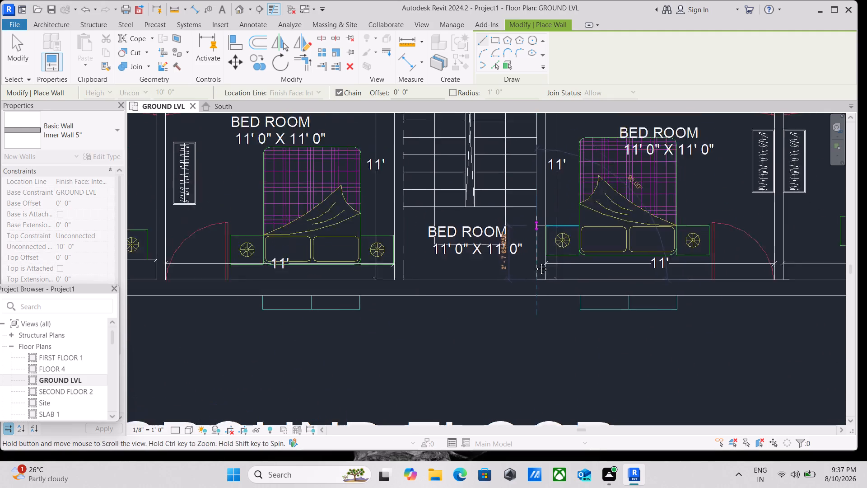
pyautogui.moveTo(535, 262); pyautogui.dragTo(526, 380, button='middle')
pyautogui.scroll(3, 527, 206)
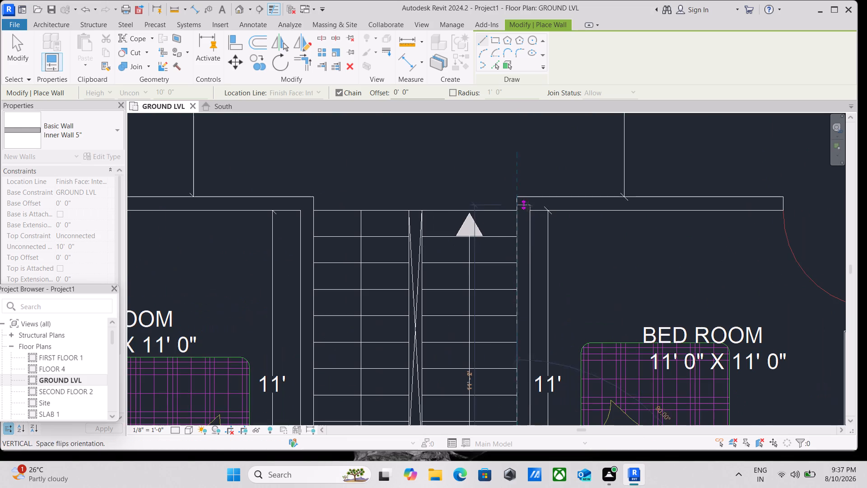
pyautogui.scroll(4, 516, 210)
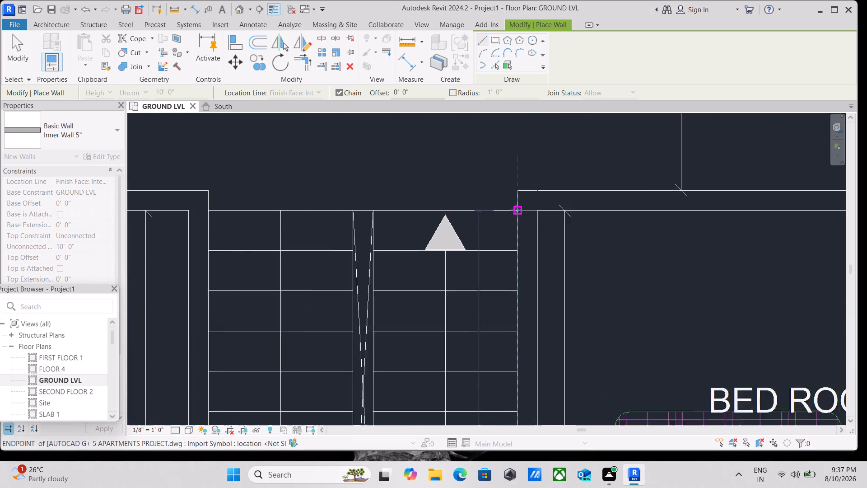
pyautogui.scroll(3, 517, 188)
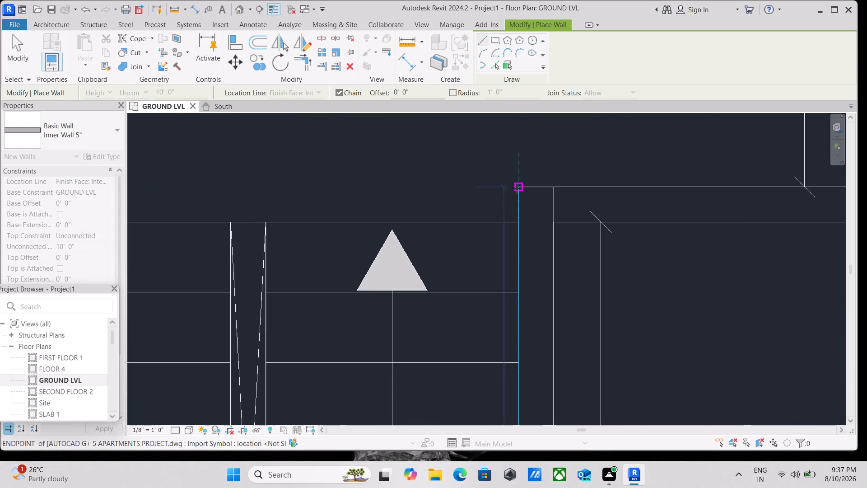
pyautogui.click(518, 187)
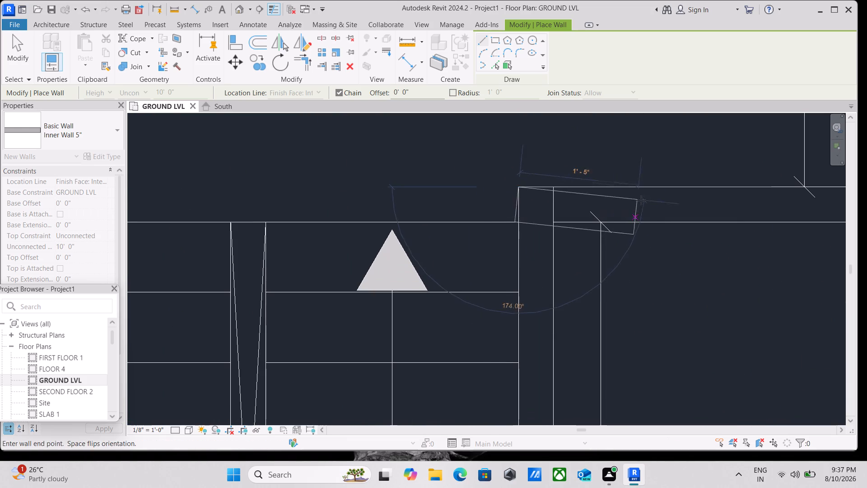
# Finish the 22' 10" Inner Wall 5" wall above the two right-hand bedrooms, from the staircase corner to the right outer wall.
pyautogui.scroll(-3, 673, 181)
pyautogui.moveTo(673, 181); pyautogui.dragTo(438, 185, button='middle')
pyautogui.scroll(1, 438, 185)
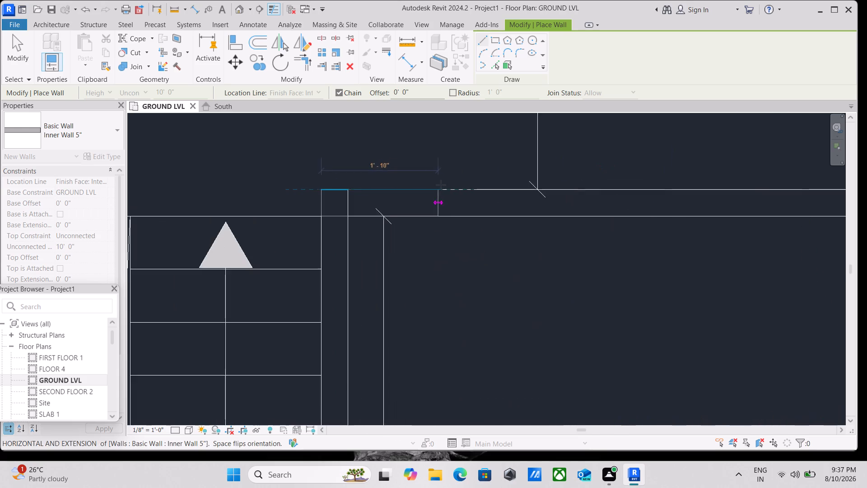
pyautogui.scroll(-4, 444, 185)
pyautogui.scroll(-4, 553, 196)
pyautogui.moveTo(592, 197); pyautogui.dragTo(437, 198, button='middle')
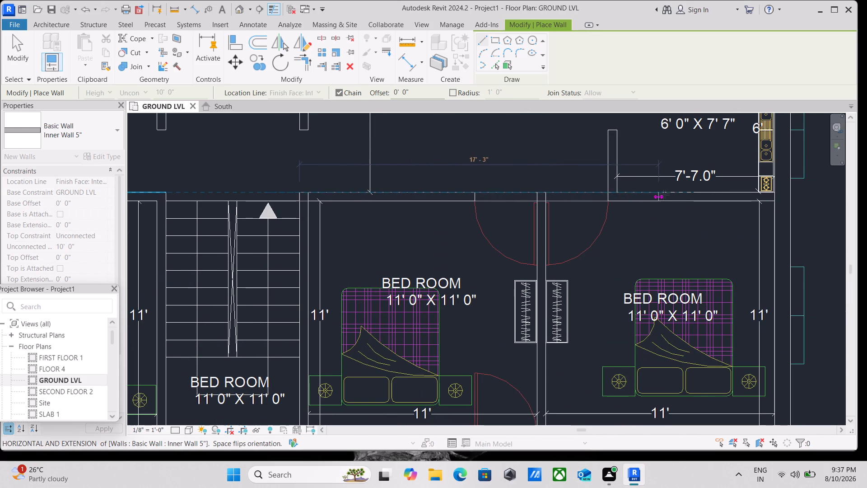
pyautogui.moveTo(687, 194); pyautogui.dragTo(526, 226, button='middle')
pyautogui.scroll(1, 604, 234)
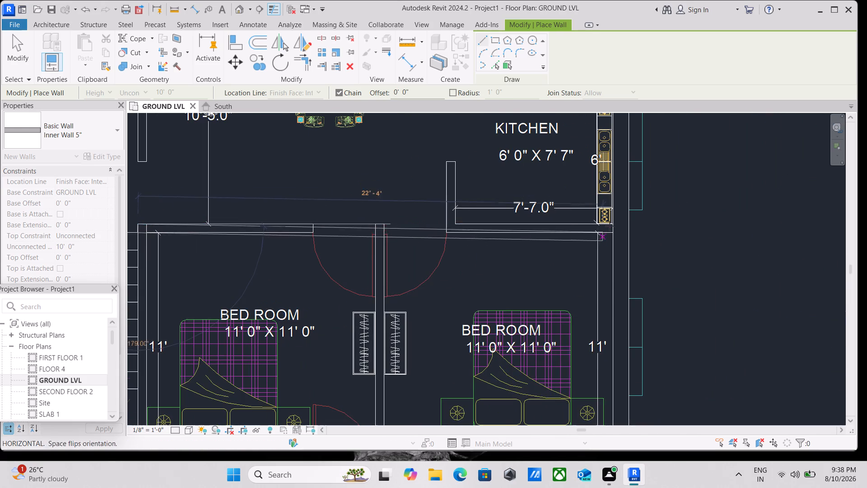
pyautogui.scroll(2, 612, 223)
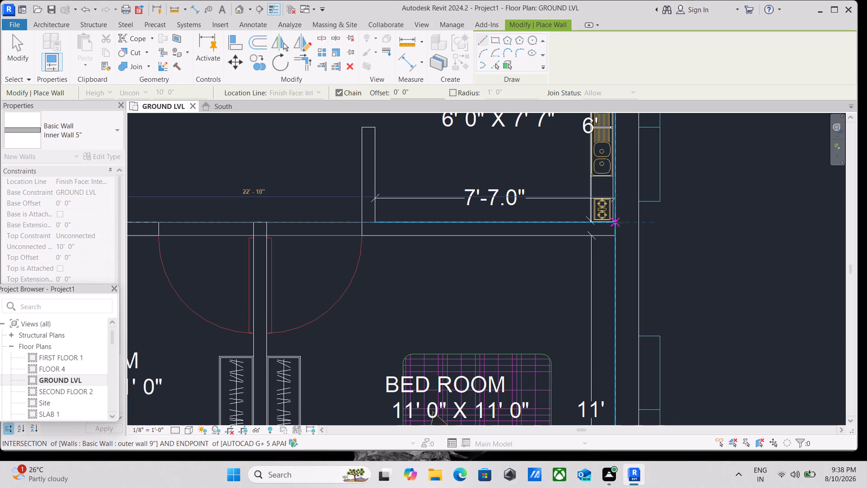
pyautogui.click(618, 222)
pyautogui.press('Escape')
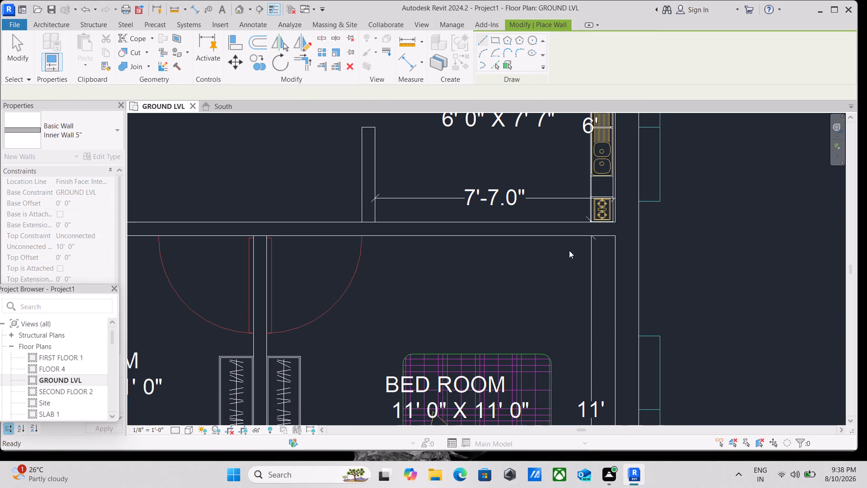
# Draw an Inner Wall 5" wall between the two right-hand bedrooms, from the bottom outer wall up to the wall below the kitchen.
pyautogui.scroll(-5, 320, 253)
pyautogui.moveTo(330, 311); pyautogui.dragTo(394, 169, button='middle')
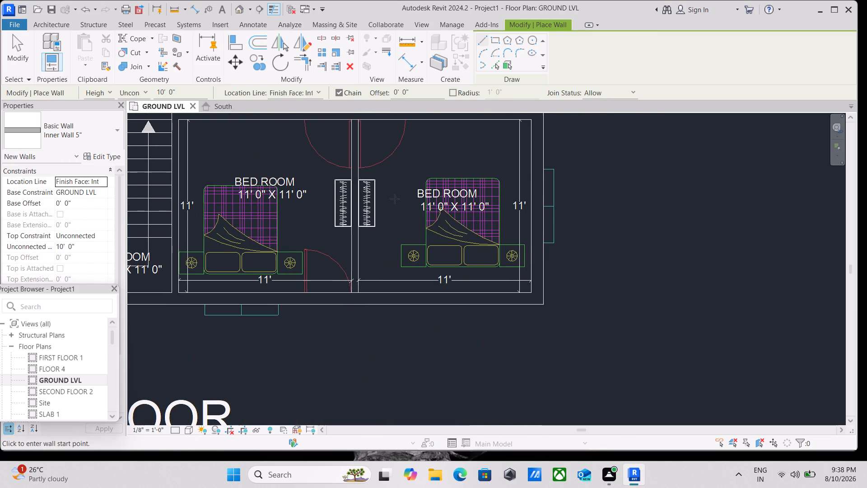
pyautogui.scroll(4, 351, 298)
pyautogui.click(366, 286)
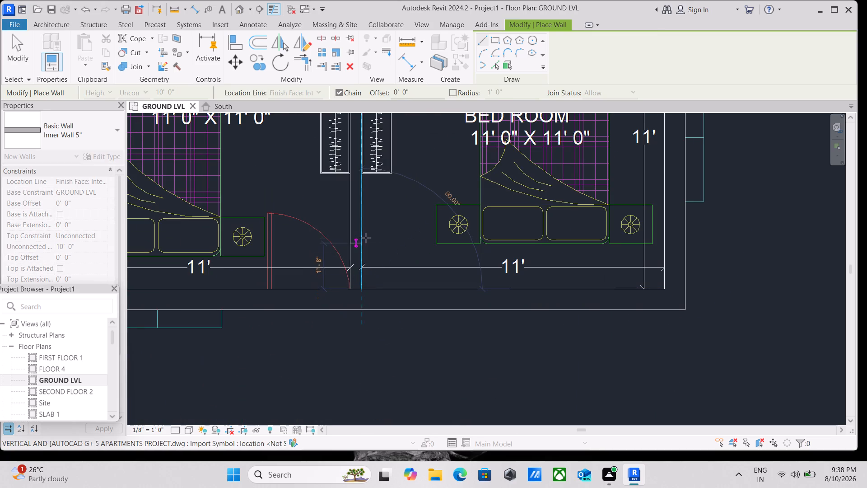
pyautogui.moveTo(369, 195); pyautogui.dragTo(354, 298, button='middle')
pyautogui.moveTo(356, 172); pyautogui.dragTo(296, 358, button='middle')
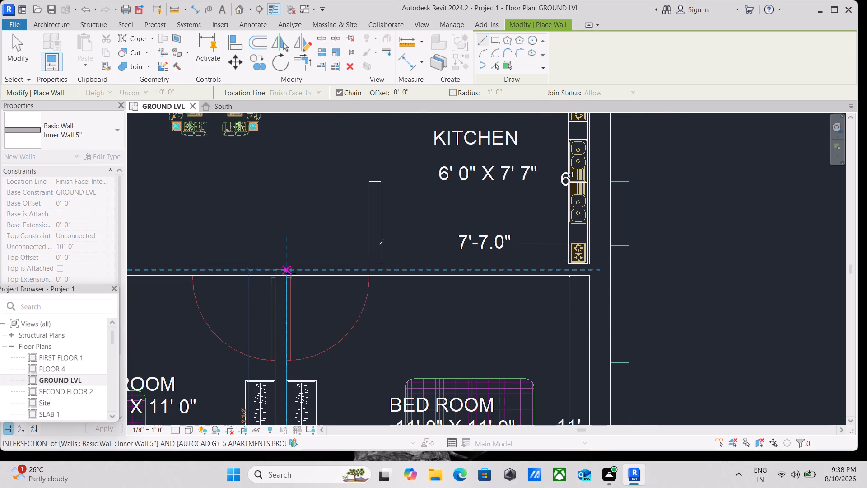
pyautogui.click(290, 275)
pyautogui.press('Escape')
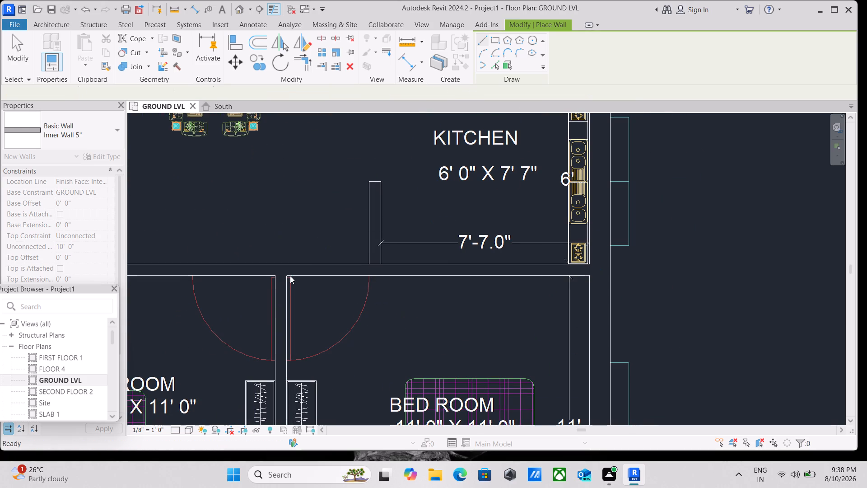
# Draw a 3' 0" Inner Wall 5" stub at the 6' 0" X 7' 7" kitchen's left side, up from the bedroom wall and flipped onto the plan lines.
pyautogui.scroll(-3, 358, 223)
pyautogui.moveTo(357, 229); pyautogui.dragTo(354, 285, button='middle')
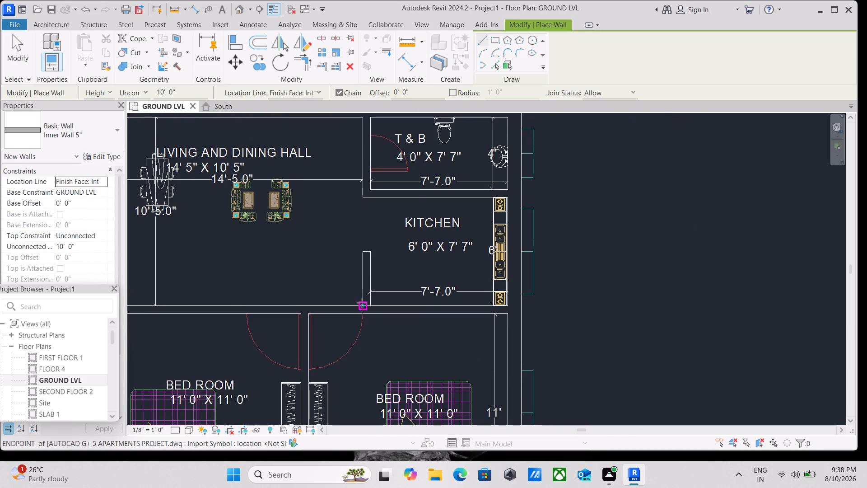
pyautogui.click(362, 303)
pyautogui.press('space')
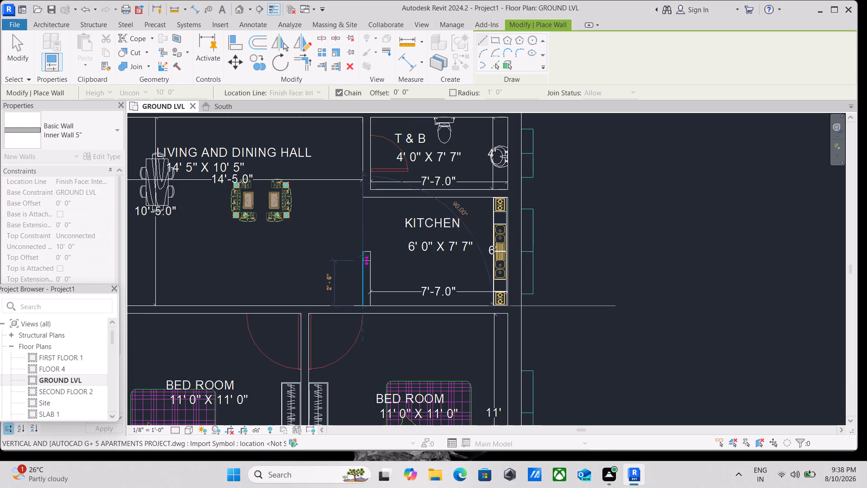
pyautogui.scroll(4, 363, 255)
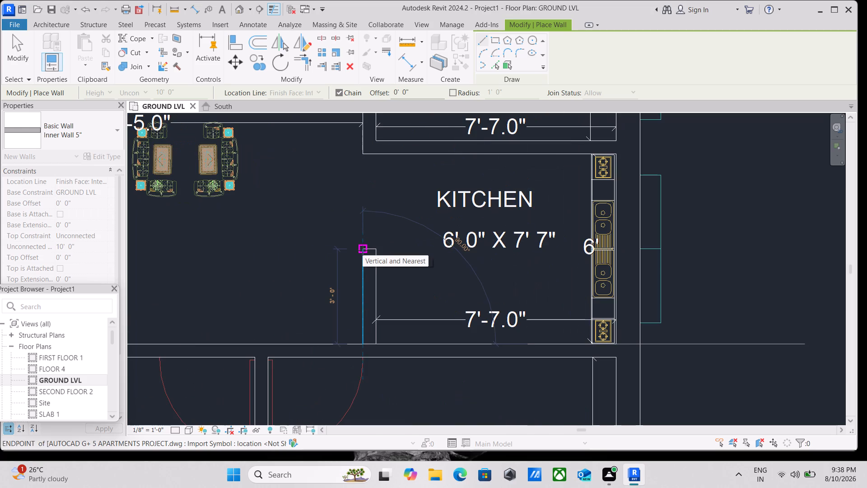
pyautogui.click(363, 250)
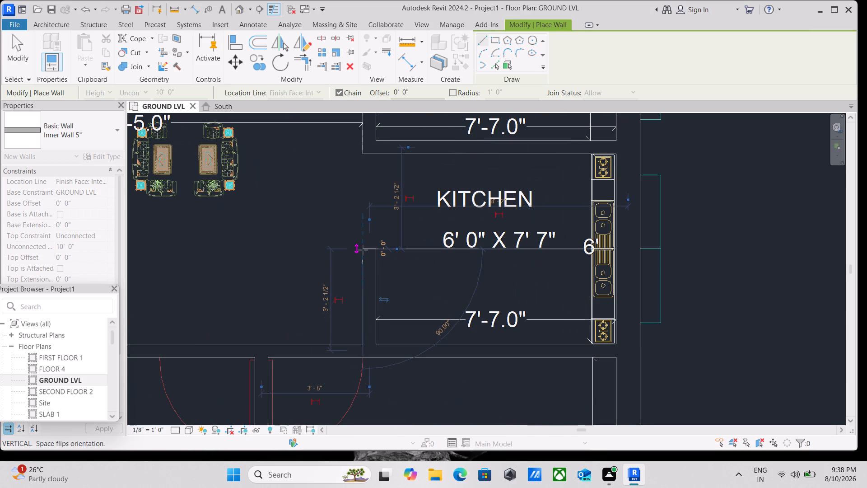
pyautogui.press('Escape')
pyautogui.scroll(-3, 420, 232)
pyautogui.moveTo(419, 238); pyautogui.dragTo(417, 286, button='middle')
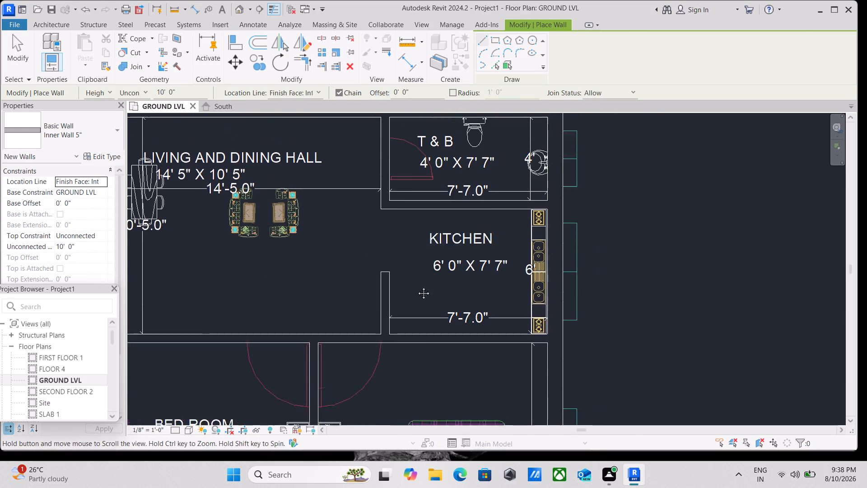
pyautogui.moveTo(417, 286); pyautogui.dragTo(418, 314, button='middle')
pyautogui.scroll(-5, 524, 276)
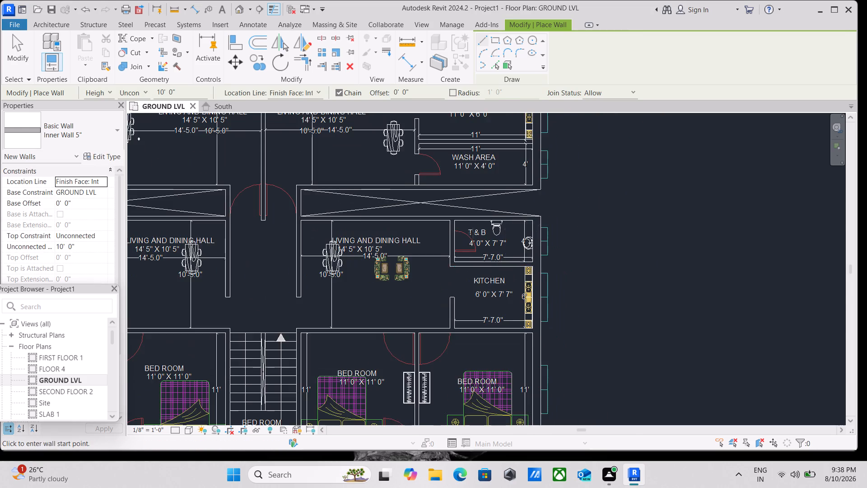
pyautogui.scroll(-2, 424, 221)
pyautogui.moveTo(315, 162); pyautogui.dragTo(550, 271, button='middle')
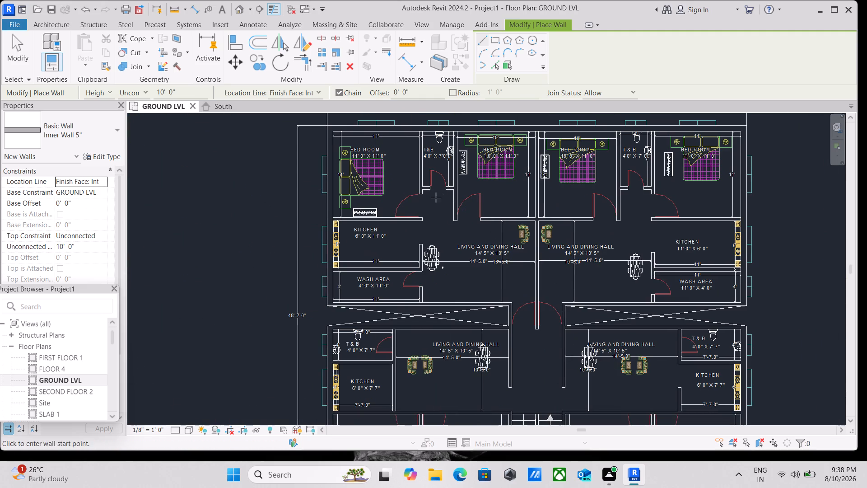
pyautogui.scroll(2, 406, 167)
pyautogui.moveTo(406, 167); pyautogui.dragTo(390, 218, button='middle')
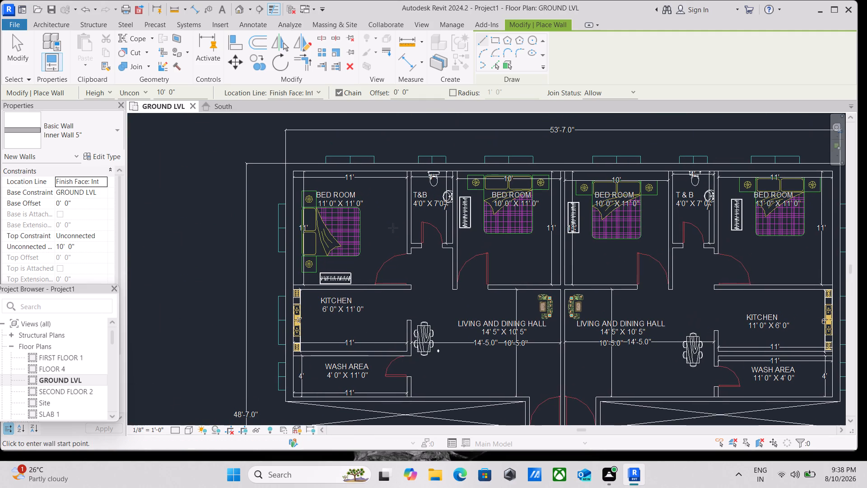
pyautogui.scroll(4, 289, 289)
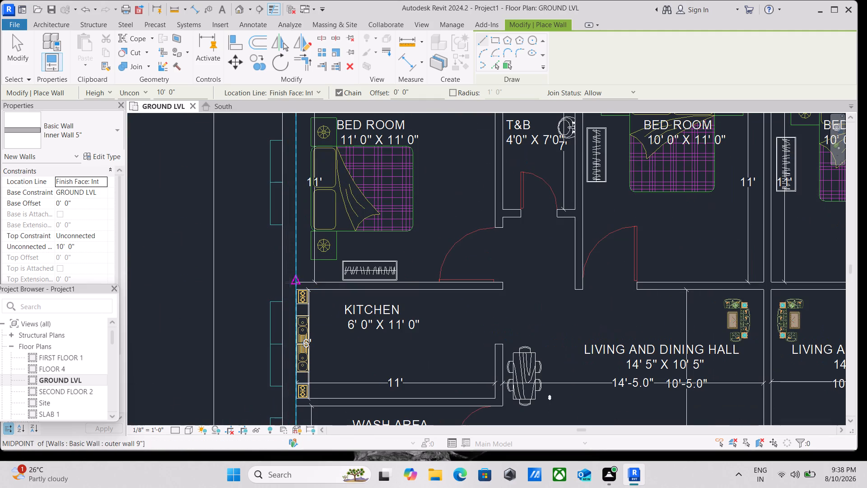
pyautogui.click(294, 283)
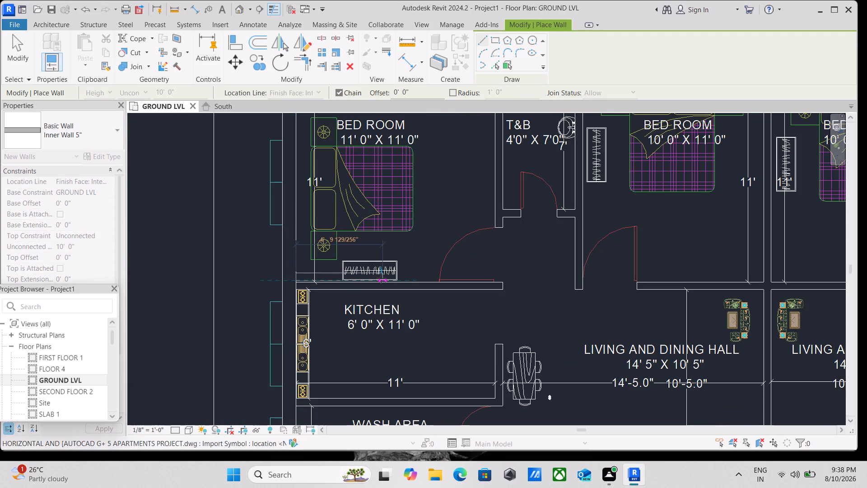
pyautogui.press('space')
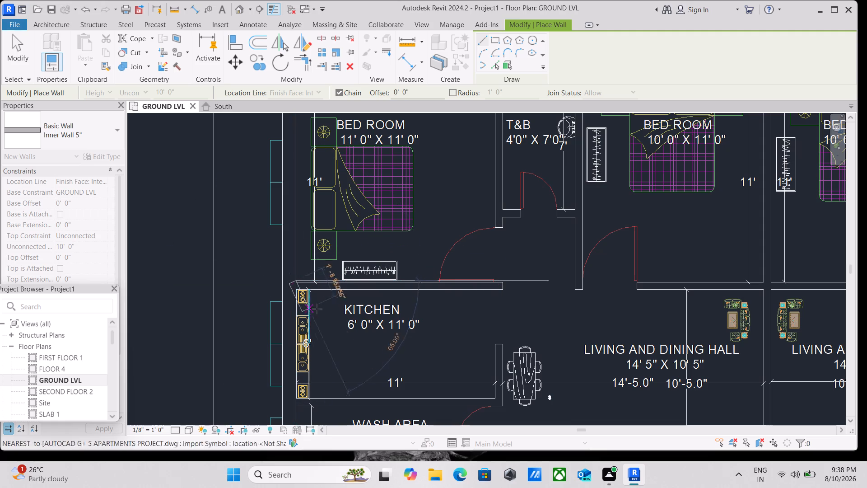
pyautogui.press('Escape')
# Draw an 11' 5" Inner Wall 5" wall between the top-left bedroom and kitchen, starting at the left outer wall and flipped onto the plan lines.
pyautogui.scroll(11, 304, 291)
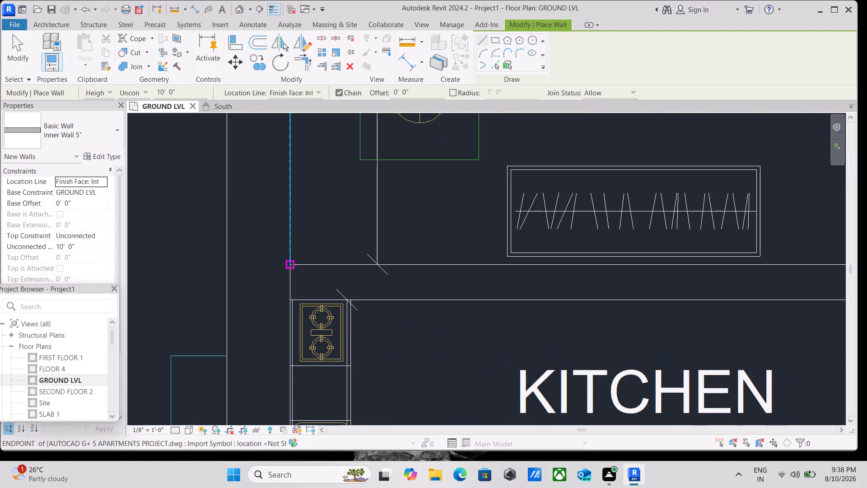
pyautogui.click(292, 266)
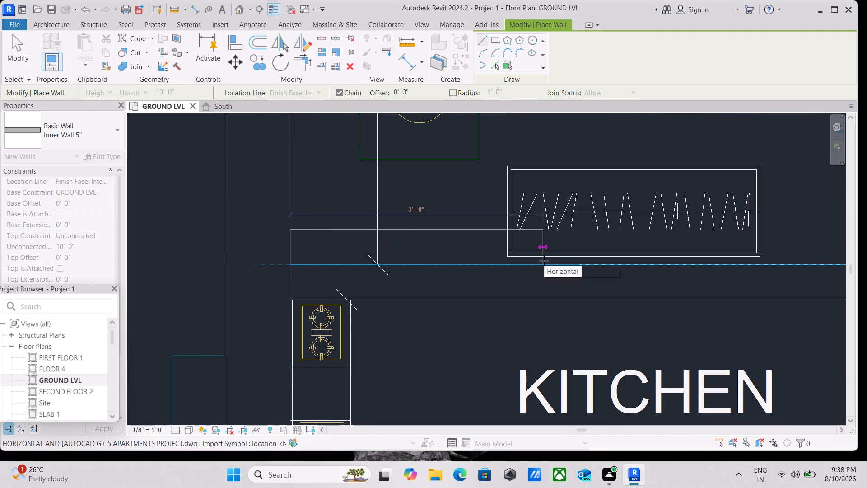
pyautogui.press('space')
pyautogui.scroll(-4, 561, 255)
pyautogui.scroll(-3, 621, 260)
pyautogui.moveTo(622, 261); pyautogui.dragTo(380, 244, button='middle')
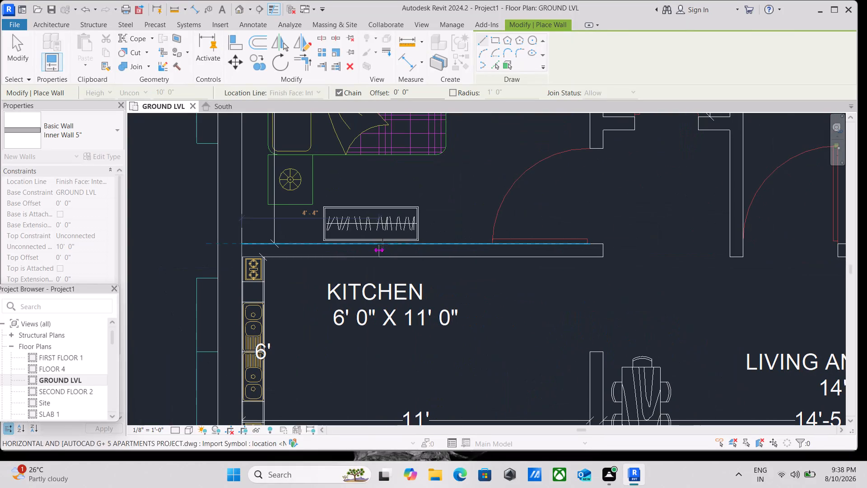
pyautogui.click(600, 243)
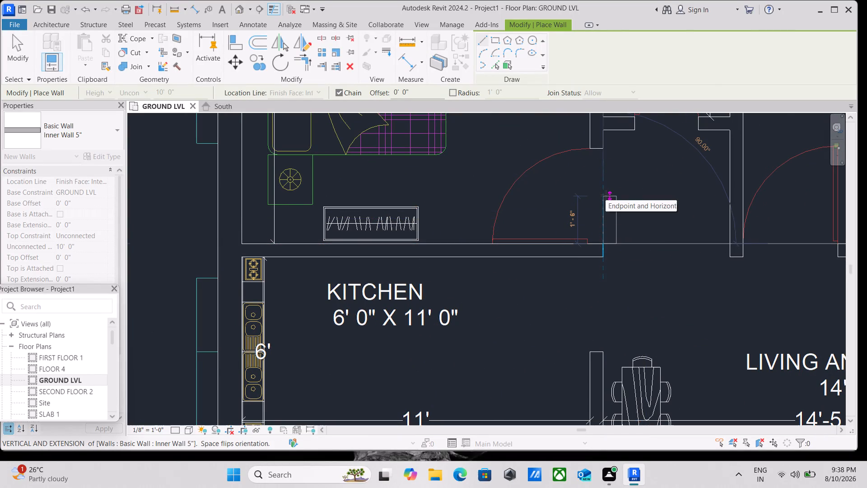
# Continue the Inner Wall 5" chain upward between the top-left bedroom and T&B, flipped onto the plan lines and ending at the top outer wall.
pyautogui.press('space')
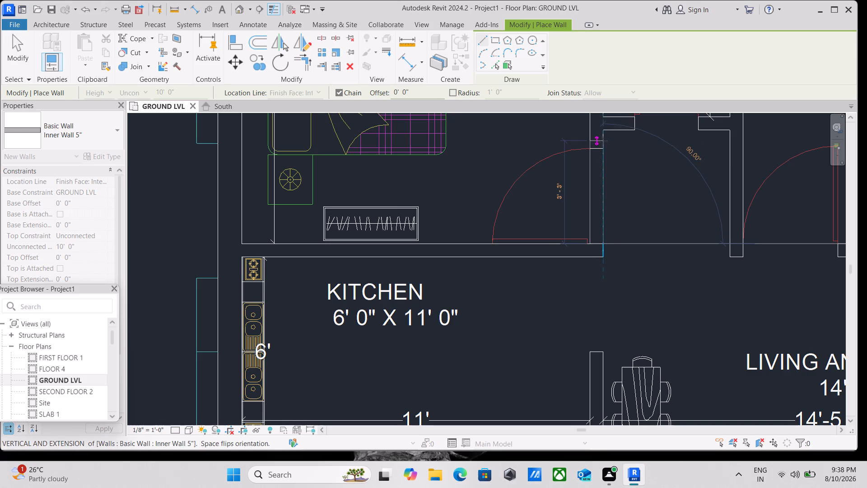
pyautogui.moveTo(604, 143); pyautogui.dragTo(576, 234, button='middle')
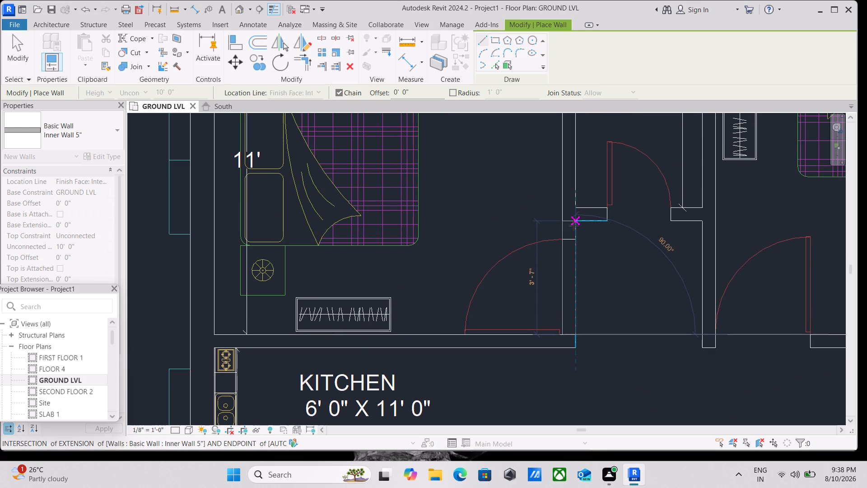
pyautogui.scroll(3, 573, 225)
pyautogui.click(577, 218)
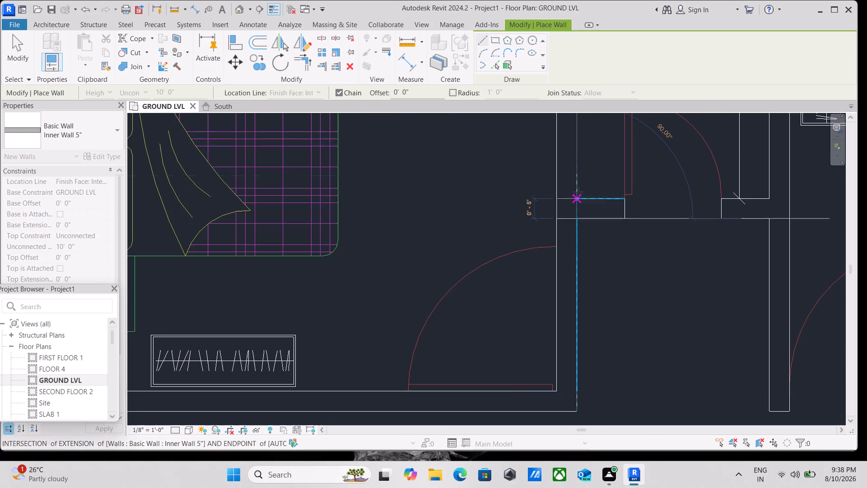
pyautogui.moveTo(579, 174); pyautogui.dragTo(559, 359, button='middle')
pyautogui.scroll(-1, 568, 237)
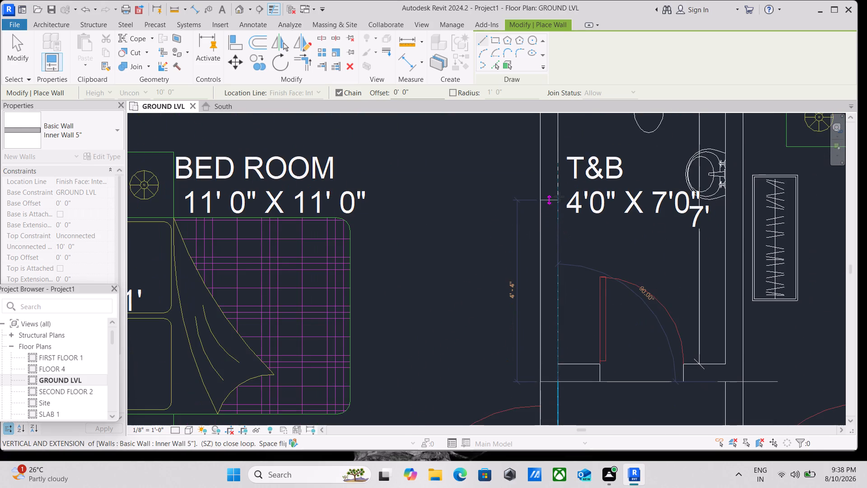
pyautogui.moveTo(559, 196); pyautogui.dragTo(540, 330, button='middle')
pyautogui.scroll(-1, 540, 330)
pyautogui.scroll(-1, 545, 293)
pyautogui.scroll(3, 544, 234)
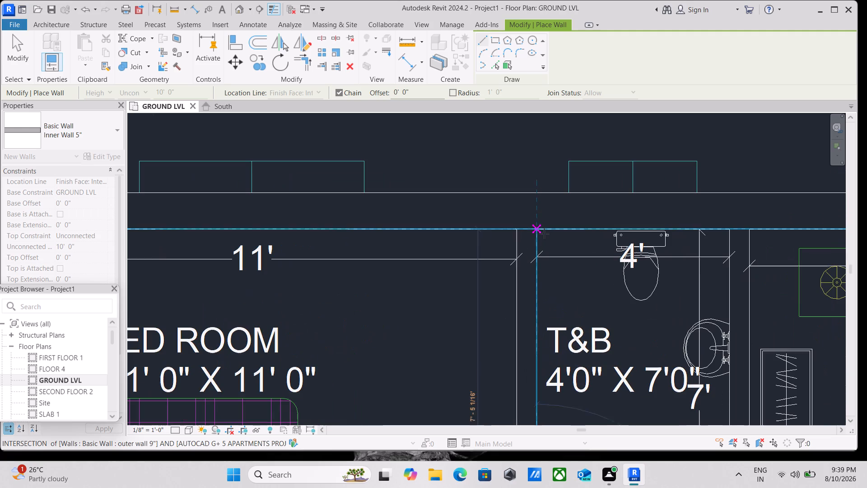
pyautogui.click(538, 230)
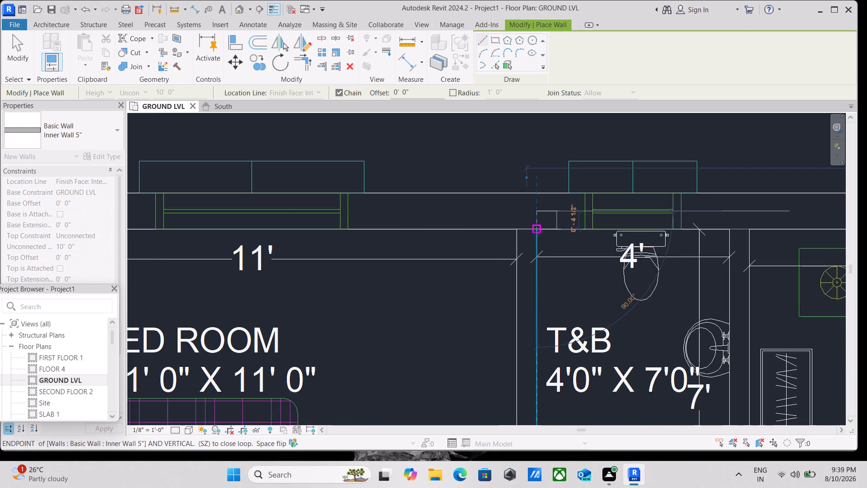
pyautogui.press('Escape')
# Draw an Inner Wall 5" wall along the bottom of the top-left T&B, across its door opening to the opposite side wall line.
pyautogui.scroll(-3, 554, 238)
pyautogui.moveTo(663, 289); pyautogui.dragTo(663, 289, button='middle')
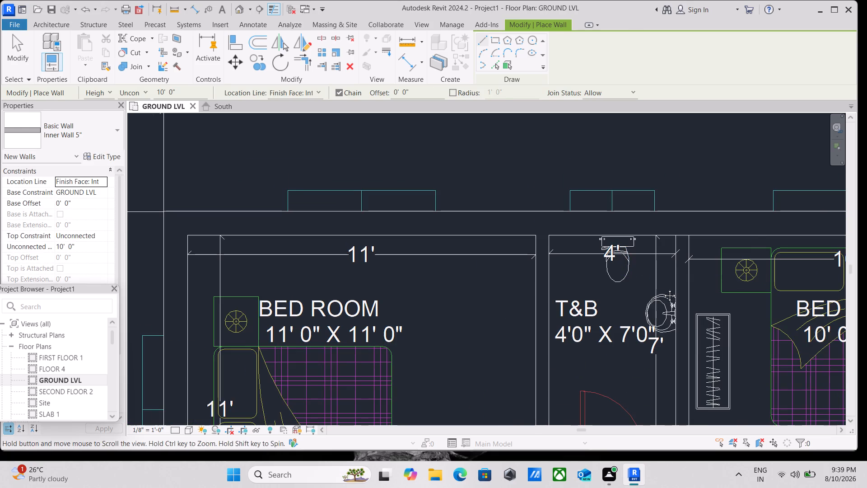
pyautogui.moveTo(663, 289); pyautogui.dragTo(630, 126, button='middle')
pyautogui.scroll(3, 506, 380)
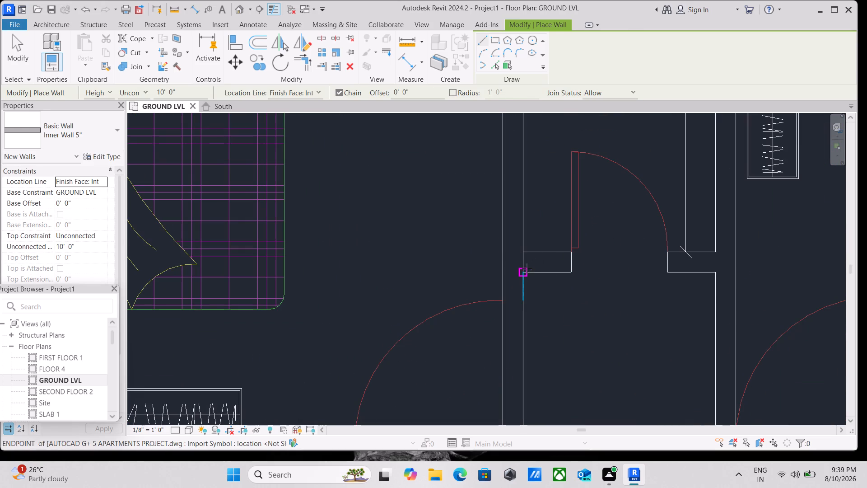
pyautogui.click(526, 270)
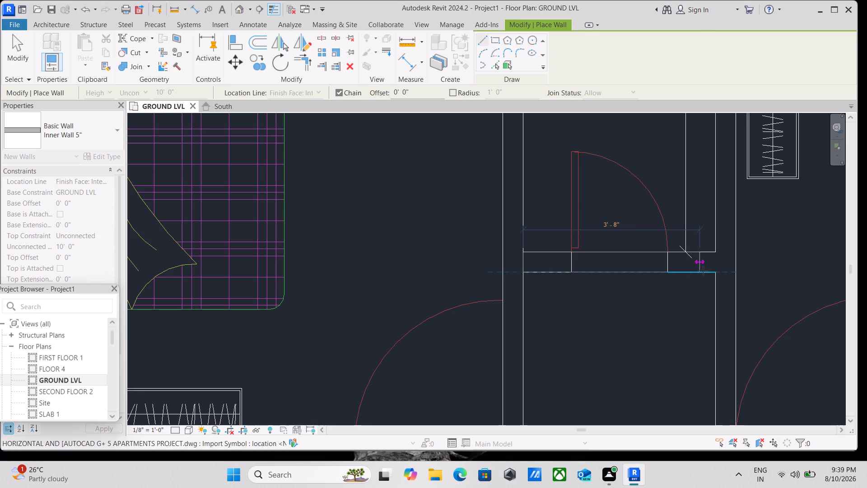
pyautogui.click(714, 274)
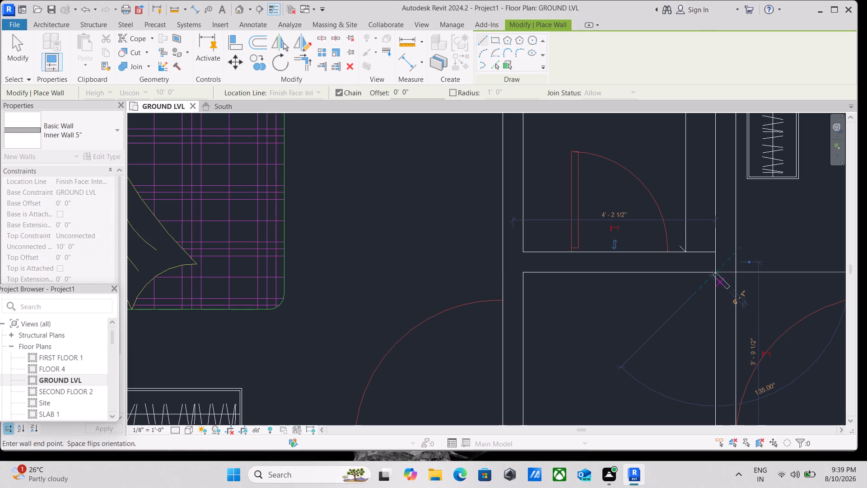
pyautogui.press('Escape')
pyautogui.scroll(-3, 725, 324)
pyautogui.moveTo(704, 309); pyautogui.dragTo(660, 193, button='middle')
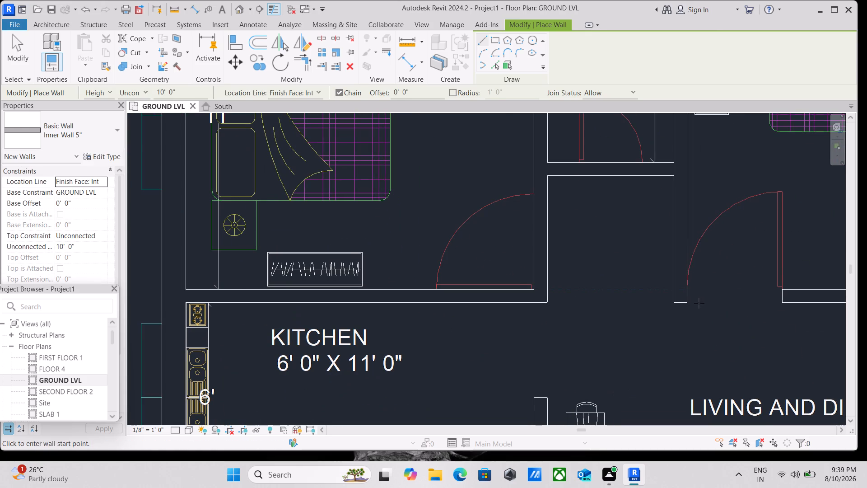
# Draw an Inner Wall 5" wall between the top-left T&B and the adjacent 10' 0" X 11' 0" bedroom, up to the top outer wall.
pyautogui.click(690, 302)
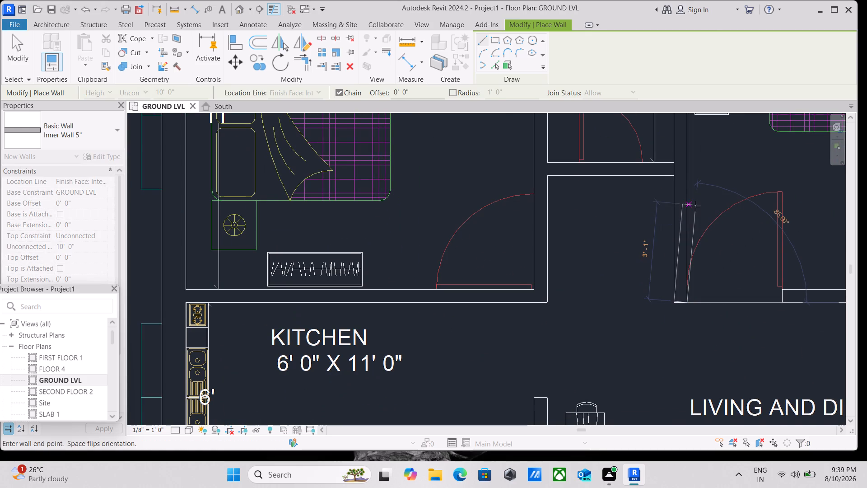
pyautogui.moveTo(695, 206); pyautogui.dragTo(634, 463, button='middle')
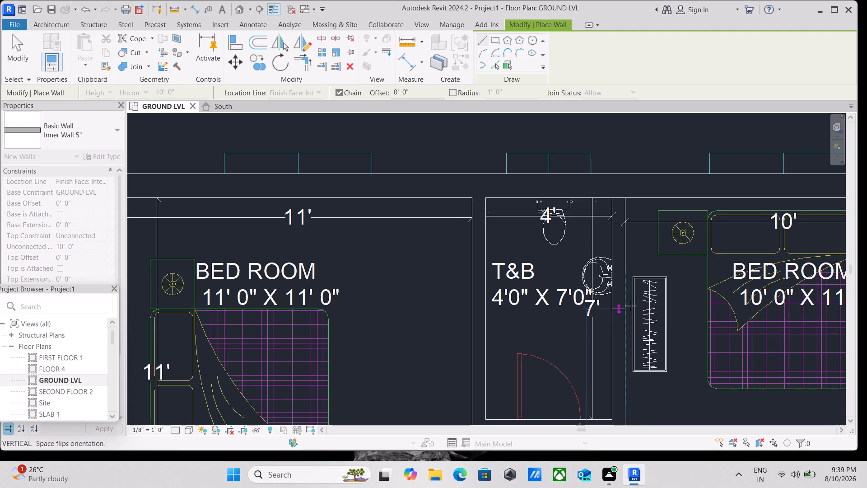
pyautogui.scroll(2, 632, 270)
pyautogui.scroll(3, 626, 223)
pyautogui.moveTo(626, 222); pyautogui.dragTo(605, 407, button='middle')
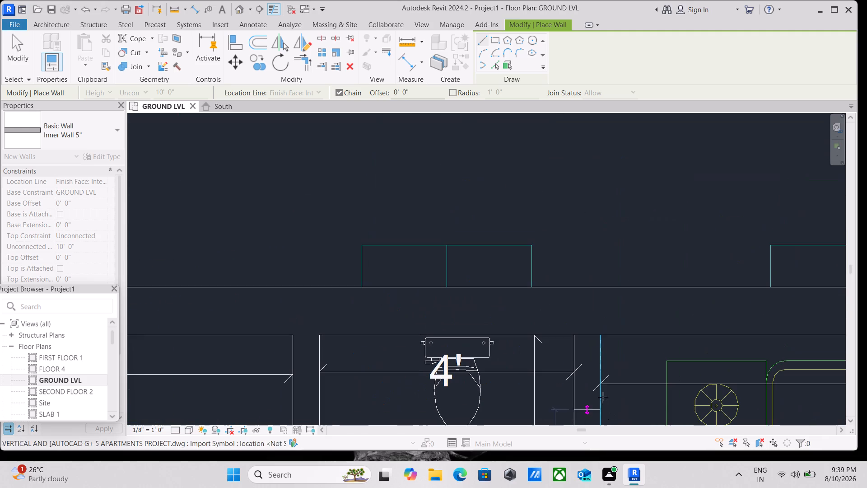
pyautogui.click(599, 335)
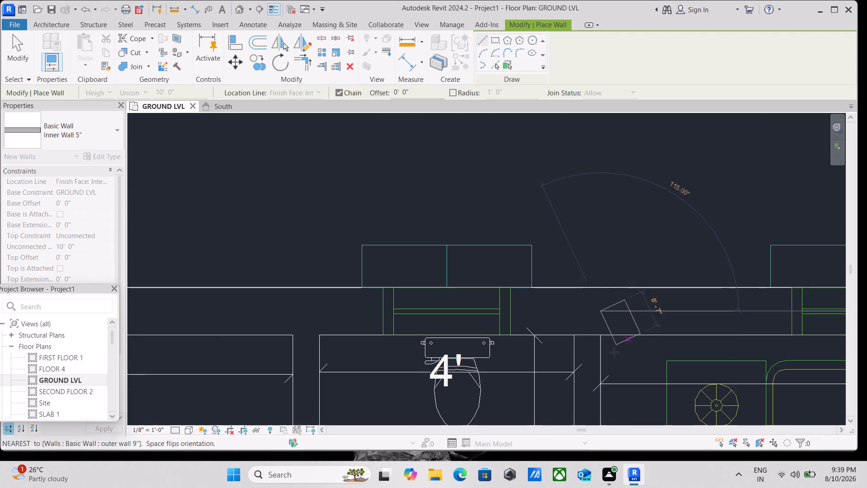
pyautogui.press('Escape')
# Draw the Inner Wall 5" party wall between the two upper apartments, from the top outer wall down to its end between the entrance doors.
pyautogui.scroll(-6, 615, 371)
pyautogui.moveTo(615, 372); pyautogui.dragTo(554, 221, button='middle')
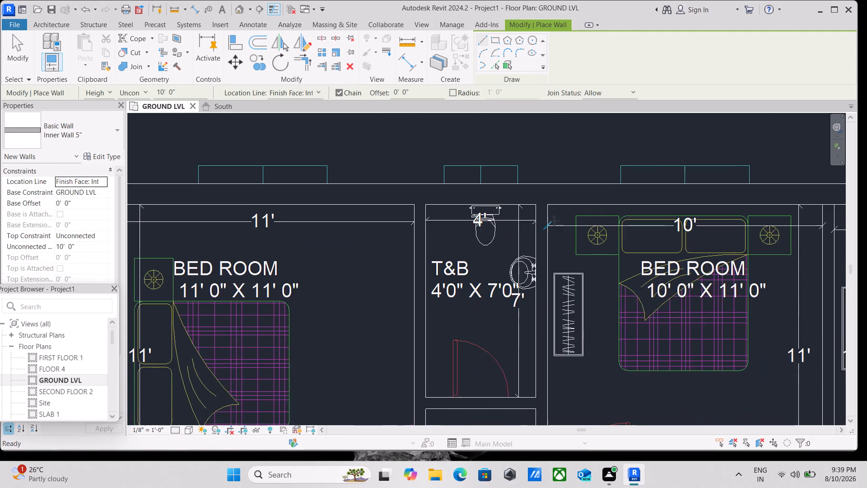
pyautogui.scroll(-2, 606, 373)
pyautogui.moveTo(606, 373); pyautogui.dragTo(572, 242, button='middle')
pyautogui.scroll(2, 746, 358)
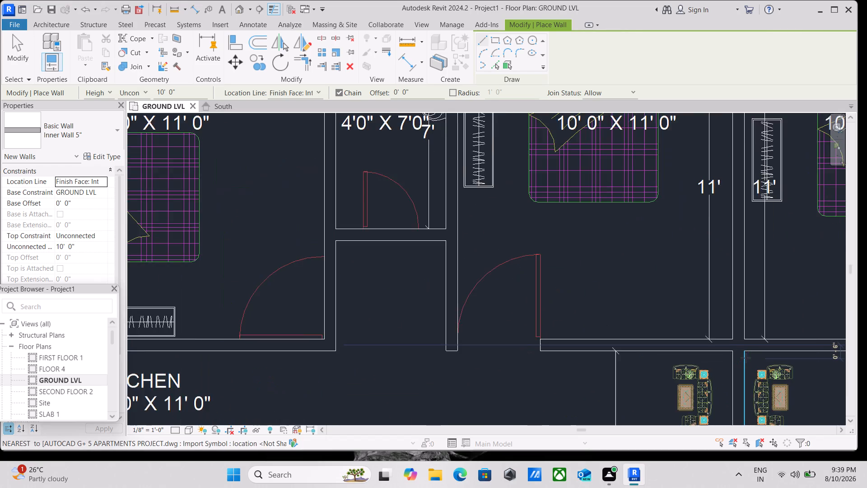
pyautogui.scroll(-3, 746, 358)
pyautogui.moveTo(746, 357); pyautogui.dragTo(542, 381, button='middle')
pyautogui.scroll(1, 531, 158)
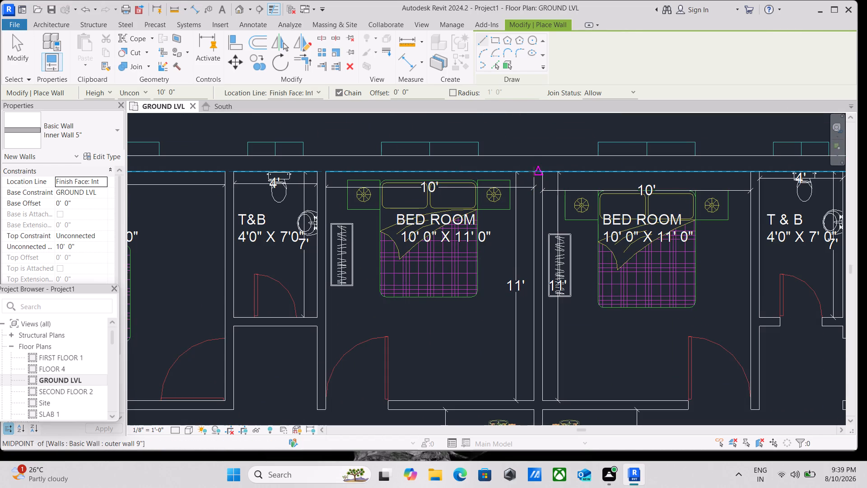
pyautogui.click(531, 171)
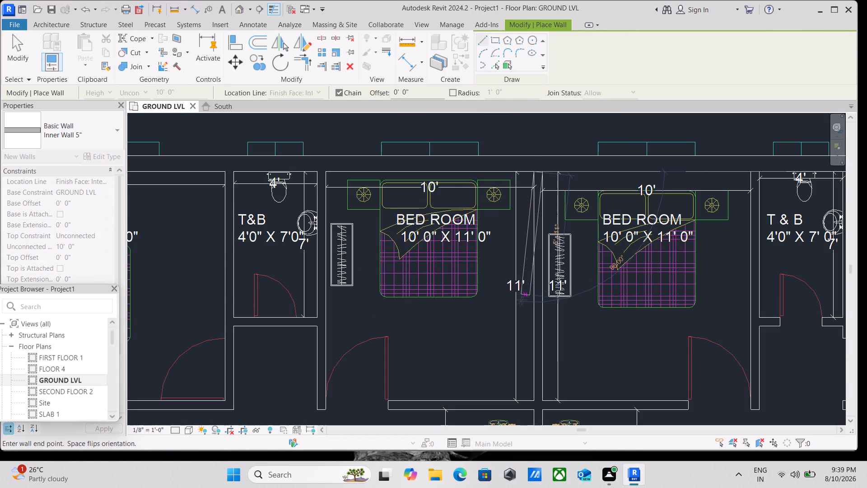
pyautogui.moveTo(530, 396); pyautogui.dragTo(533, 230, button='middle')
pyautogui.scroll(-3, 542, 342)
pyautogui.moveTo(542, 341); pyautogui.dragTo(541, 212, button='middle')
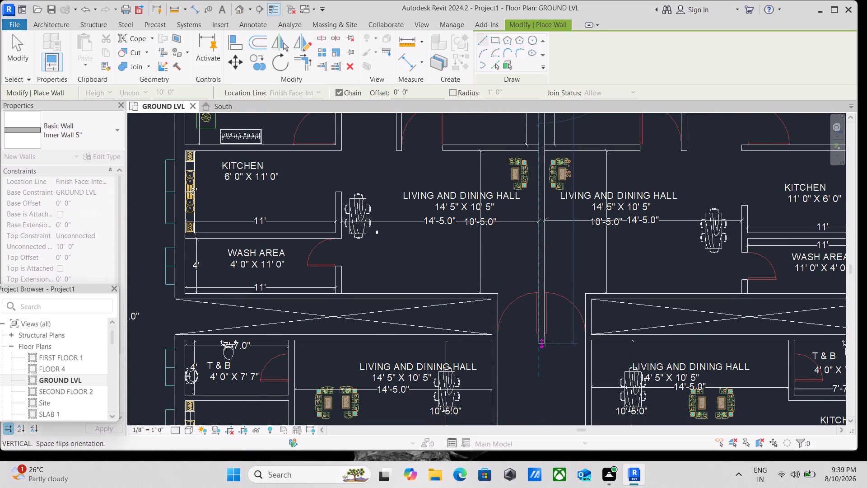
pyautogui.scroll(6, 540, 341)
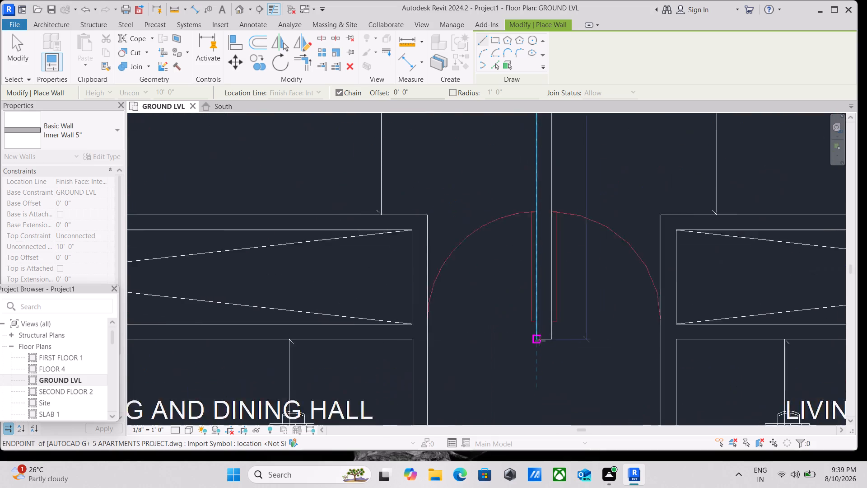
pyautogui.scroll(5, 540, 341)
pyautogui.click(534, 343)
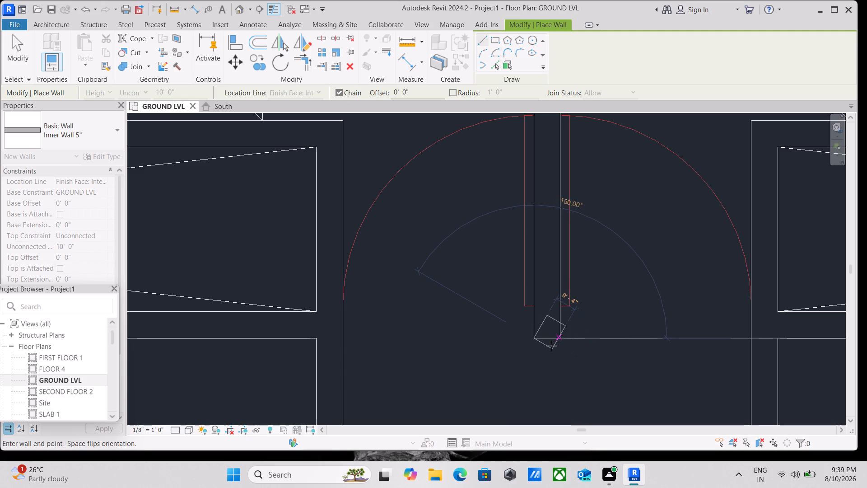
pyautogui.press('Escape')
# Draw an Inner Wall 5" wall along the bottom of the left apartment's 10' 0" X 11' 0" bedroom, across its door opening to the party wall.
pyautogui.scroll(-3, 551, 345)
pyautogui.scroll(-4, 587, 270)
pyautogui.moveTo(592, 263); pyautogui.dragTo(568, 392, button='middle')
pyautogui.scroll(-2, 573, 378)
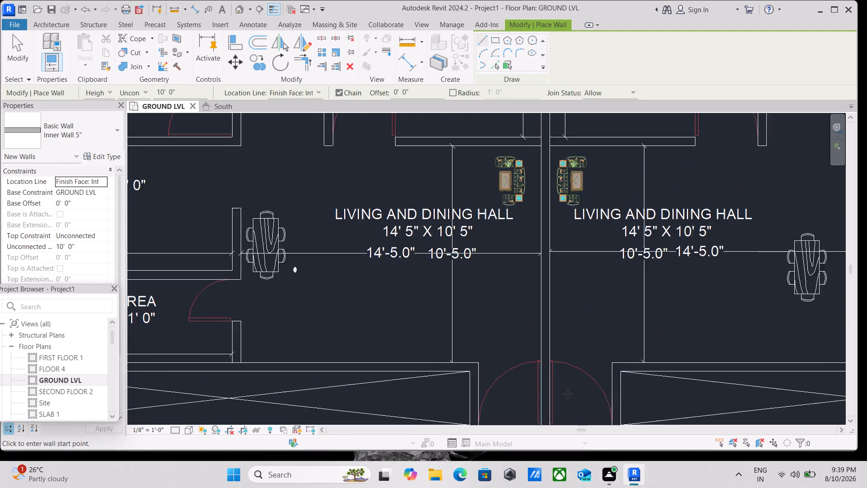
pyautogui.scroll(-2, 584, 244)
pyautogui.moveTo(584, 246); pyautogui.dragTo(549, 386, button='middle')
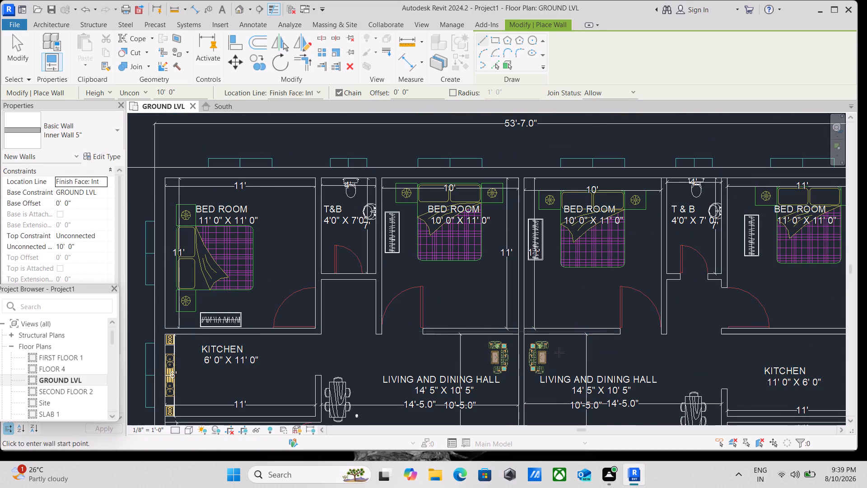
pyautogui.scroll(2, 549, 352)
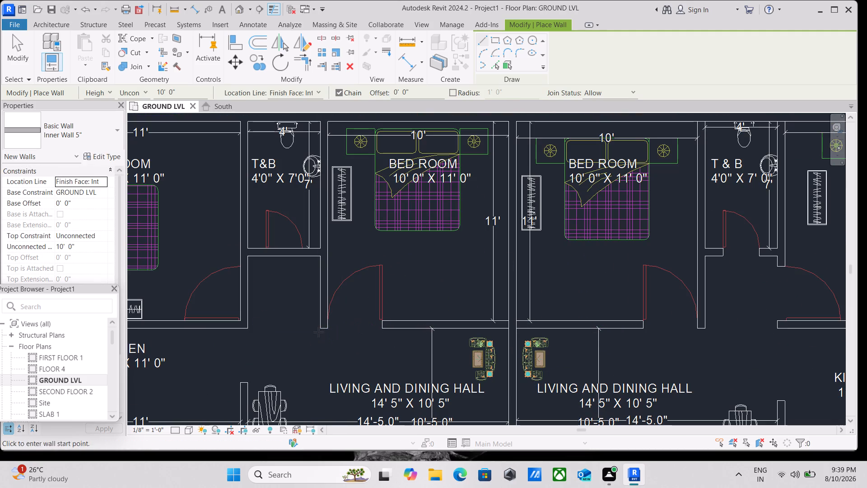
pyautogui.click(319, 329)
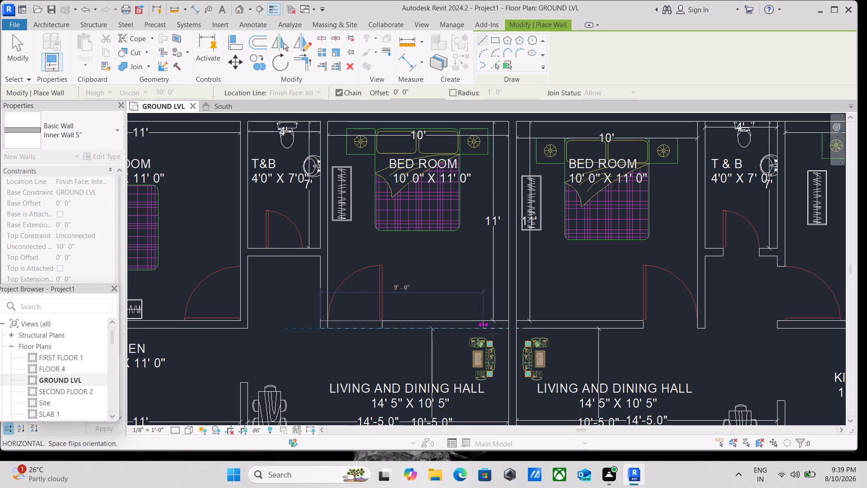
pyautogui.click(509, 330)
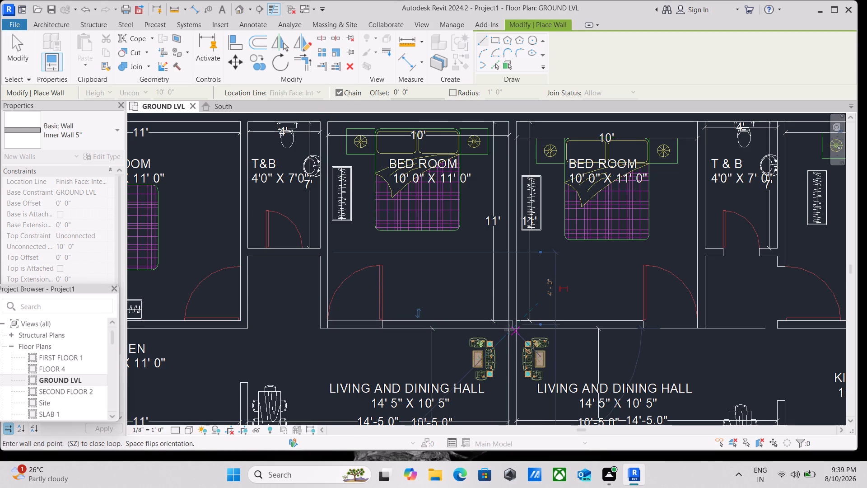
pyautogui.press('Escape')
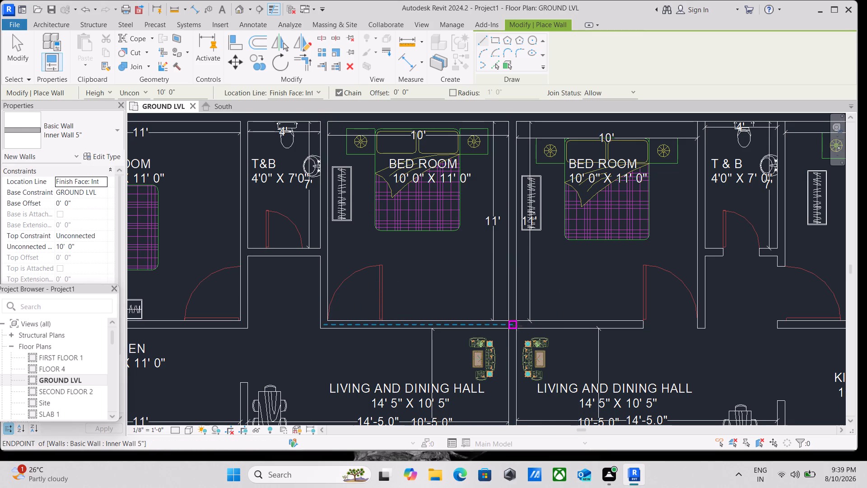
# Chain Inner Wall 5" walls along the bottom of the right apartment's 10' 0" X 11' 0" bedroom and up its T&B side to the outer wall.
pyautogui.click(519, 330)
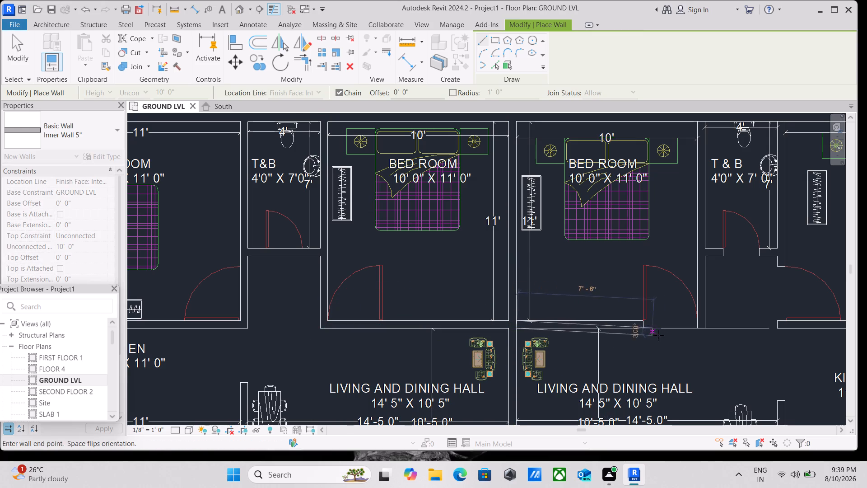
pyautogui.click(703, 331)
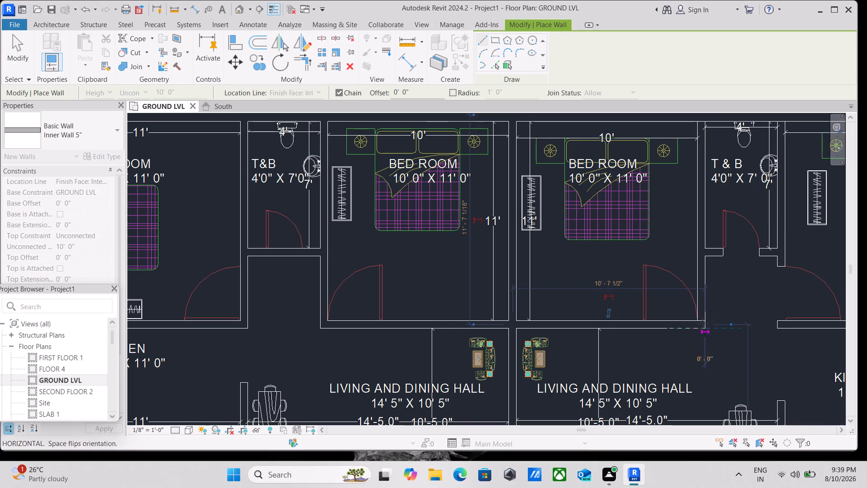
pyautogui.moveTo(709, 271); pyautogui.dragTo(709, 311, button='middle')
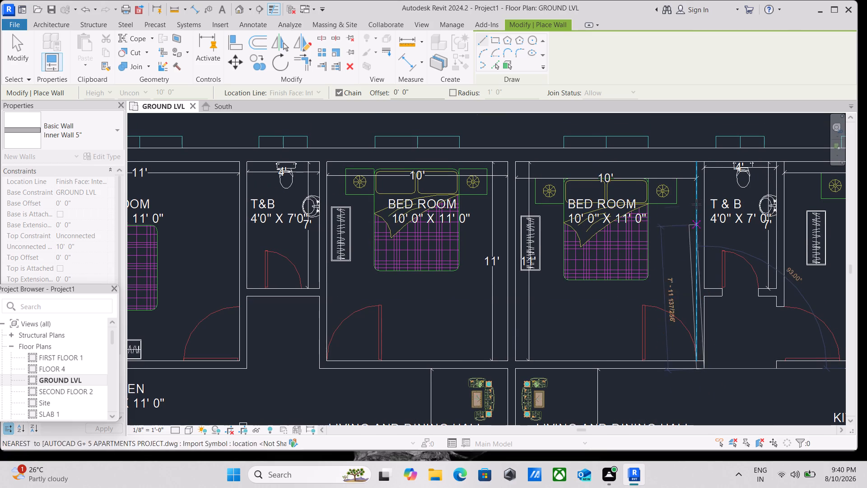
pyautogui.click(701, 166)
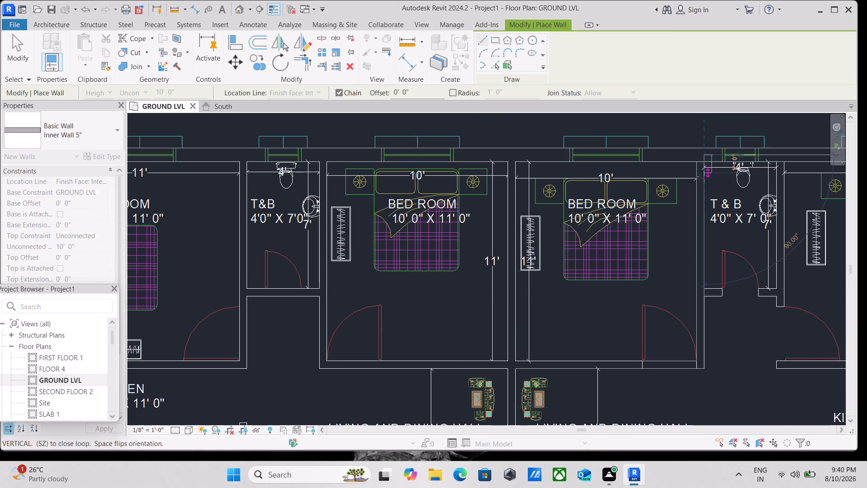
pyautogui.press('Escape')
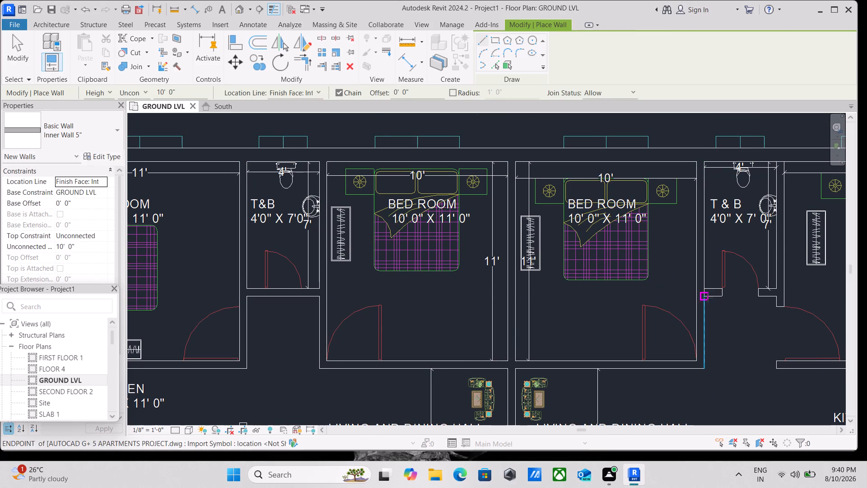
# Draw a 4' 0" Inner Wall 5" wall along the bottom of the right apartment's upper T&B, across its door opening.
pyautogui.click(708, 297)
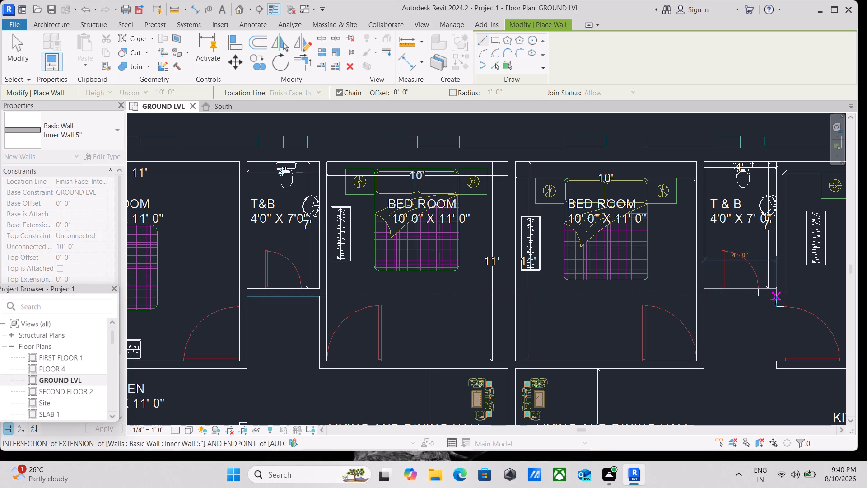
pyautogui.click(775, 300)
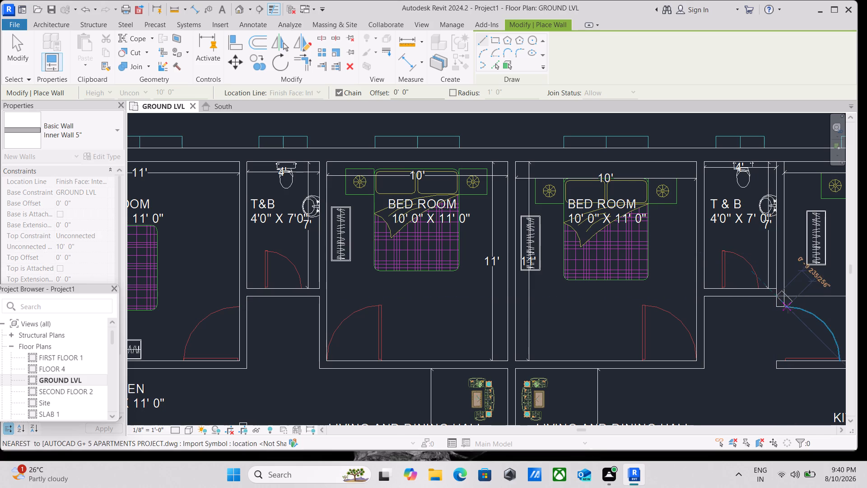
pyautogui.press('Escape')
# Draw an Inner Wall 5" wall between the upper-right T&B and 11' 0" X 11' 0" bedroom, flipped onto the plan lines, up to the outer wall.
pyautogui.scroll(5, 780, 312)
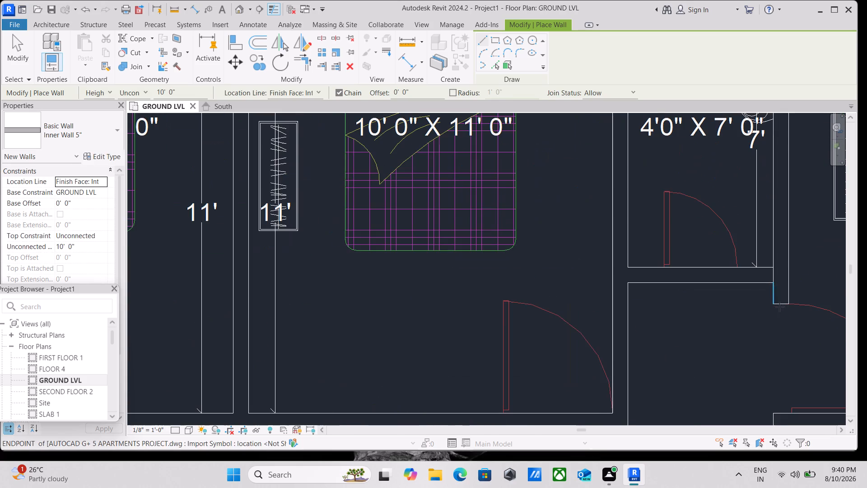
pyautogui.click(777, 302)
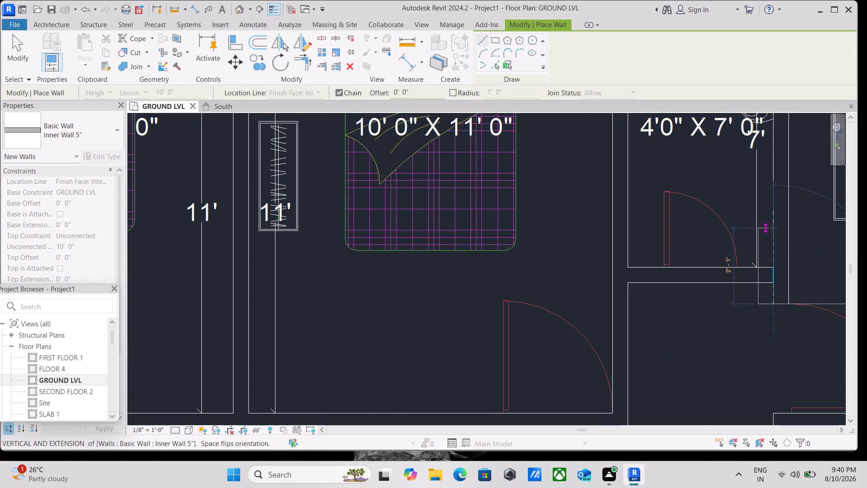
pyautogui.press('space')
pyautogui.moveTo(769, 218); pyautogui.dragTo(772, 396, button='middle')
pyautogui.scroll(-3, 772, 317)
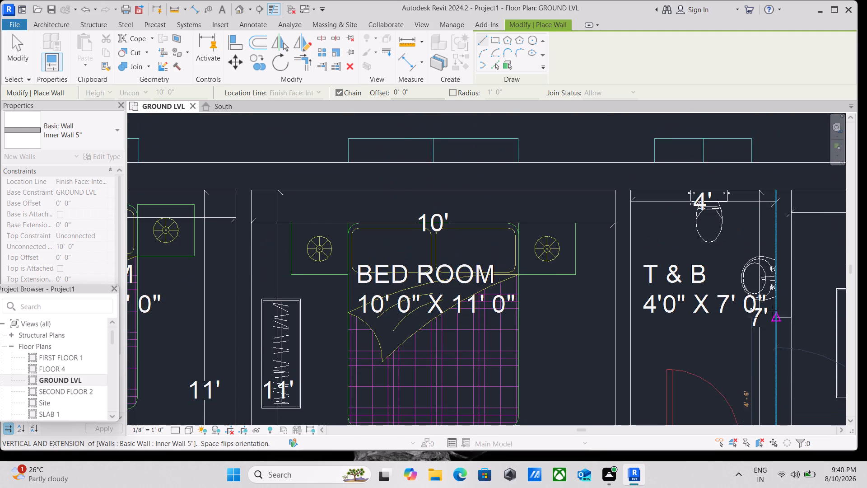
pyautogui.moveTo(772, 310); pyautogui.dragTo(759, 366, button='middle')
pyautogui.scroll(3, 754, 286)
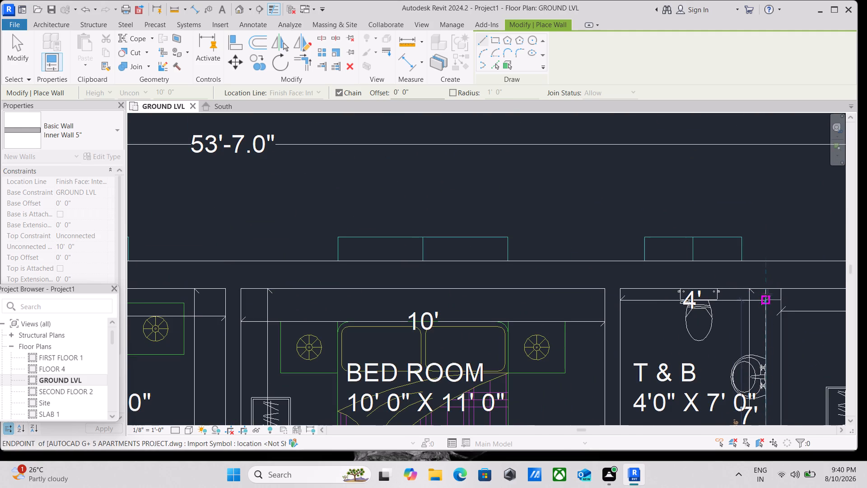
pyautogui.click(767, 289)
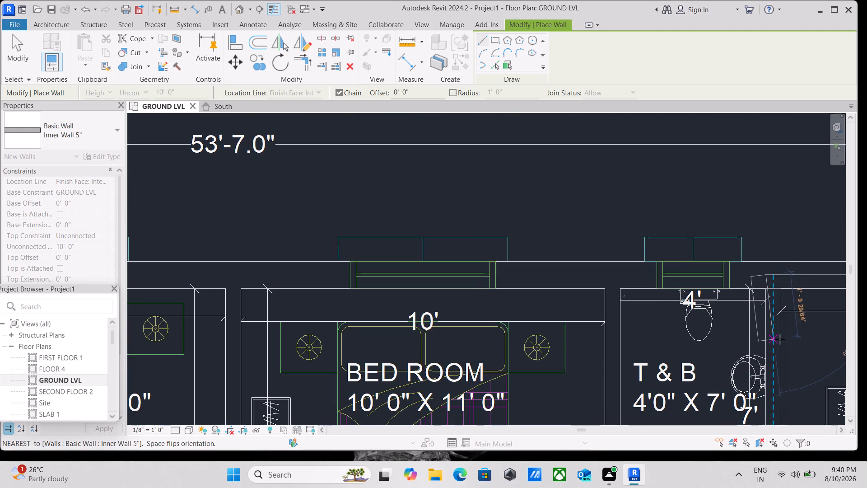
pyautogui.press('Escape')
# Draw a 15' 5" Inner Wall 5" wall from the 10' bedroom's lower corner along the bottom of the top-right bedroom to the right outer wall.
pyautogui.scroll(-2, 795, 329)
pyautogui.moveTo(794, 333); pyautogui.dragTo(691, 227, button='middle')
pyautogui.scroll(-3, 690, 231)
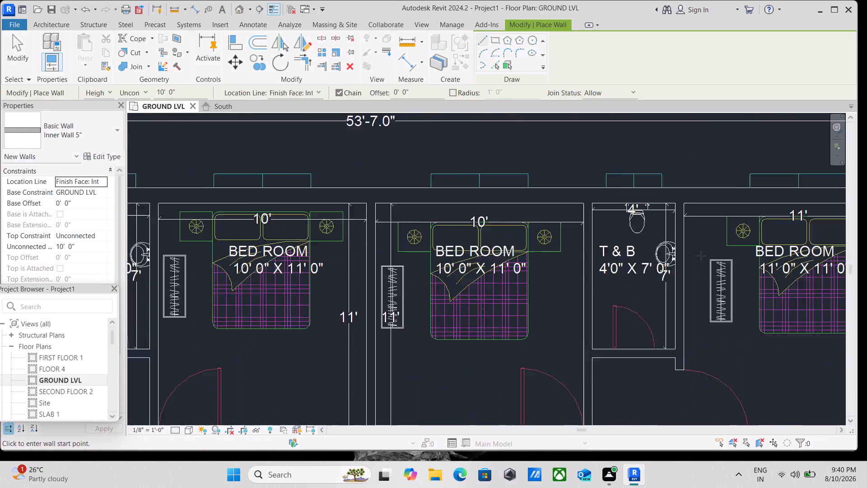
pyautogui.scroll(3, 690, 326)
pyautogui.scroll(-3, 707, 336)
pyautogui.moveTo(708, 336); pyautogui.dragTo(483, 326, button='middle')
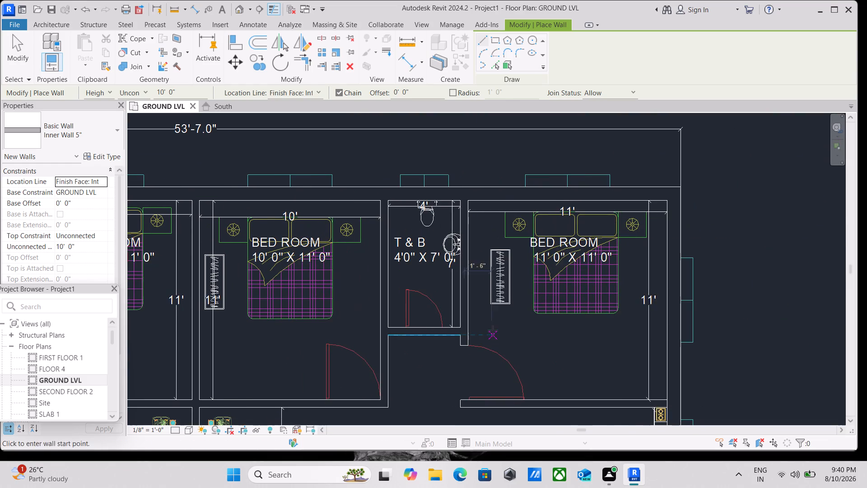
pyautogui.scroll(-2, 513, 367)
pyautogui.scroll(1, 510, 398)
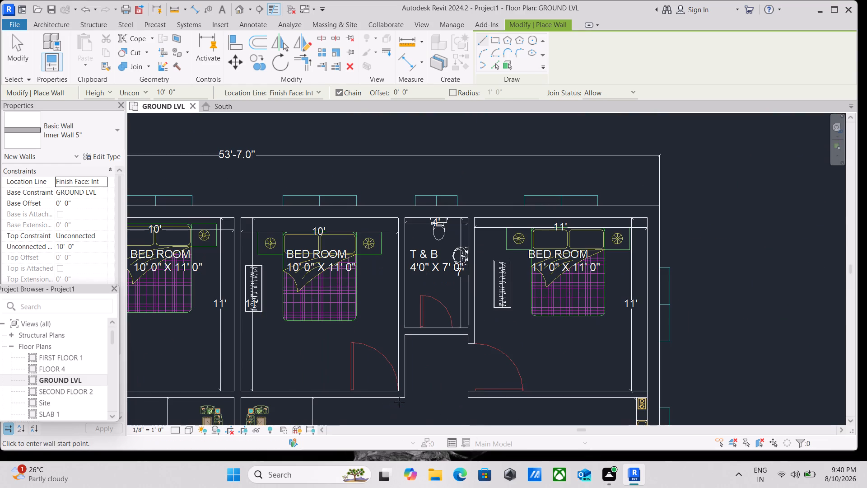
pyautogui.click(406, 399)
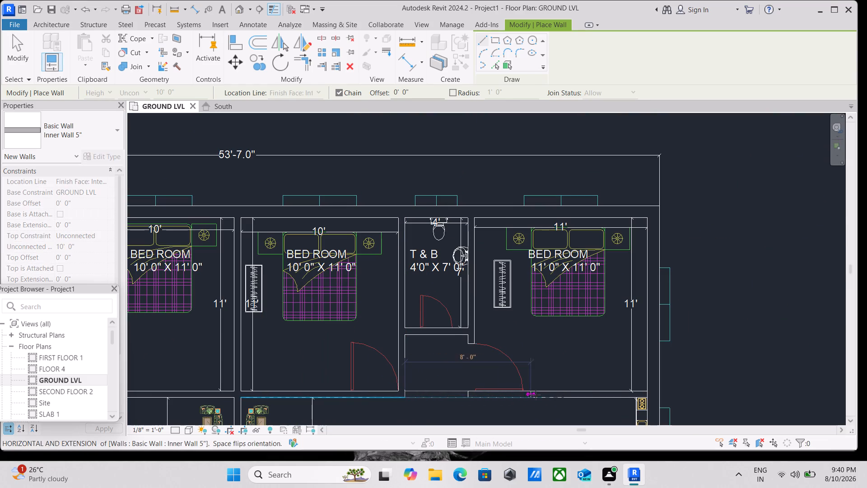
pyautogui.click(646, 396)
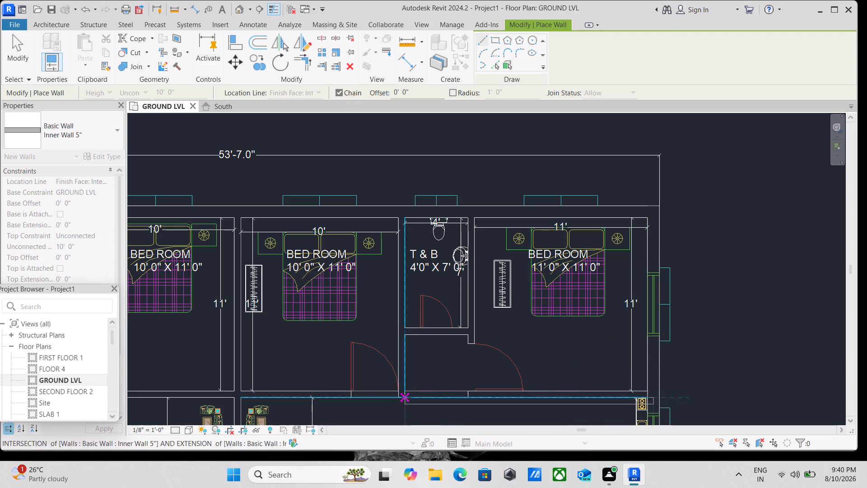
pyautogui.press('Escape')
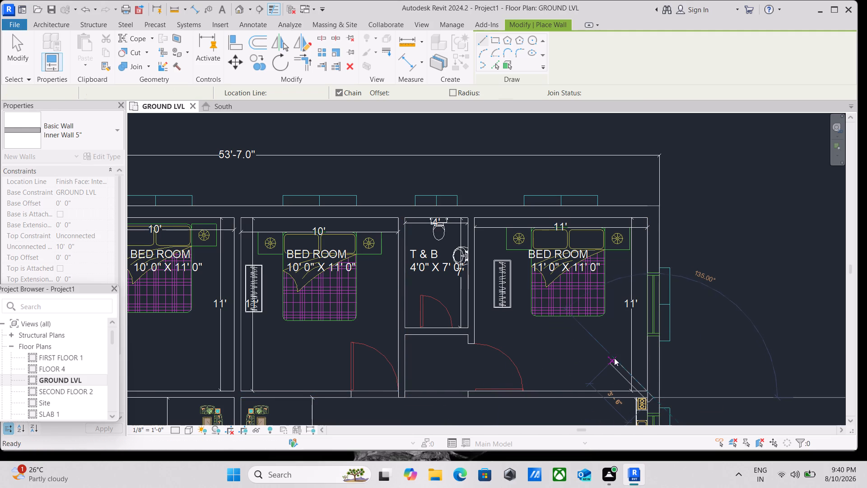
# Open the default 3D view and examine the outer and inner walls modelled over the ground-level plan.
pyautogui.scroll(-5, 524, 356)
pyautogui.scroll(-2, 336, 375)
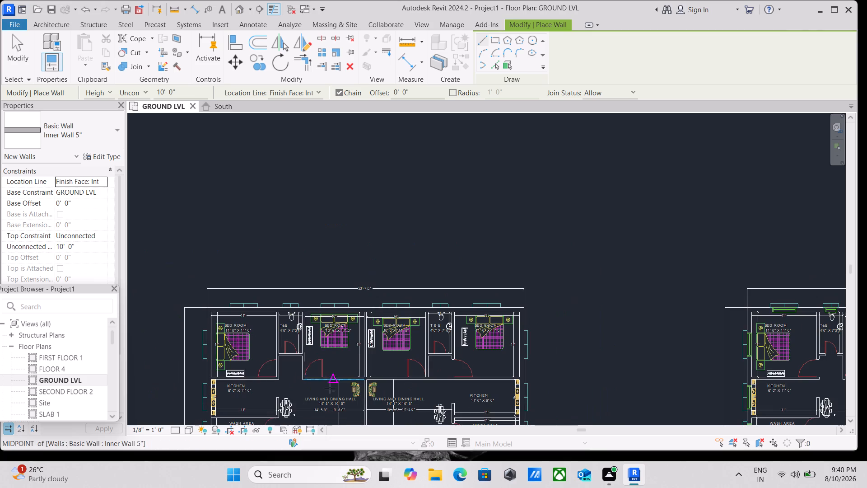
pyautogui.moveTo(279, 397); pyautogui.dragTo(320, 288, button='middle')
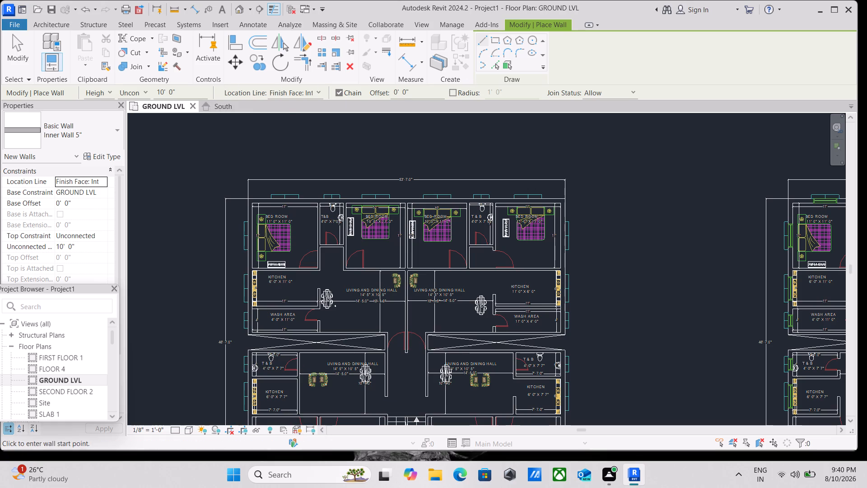
pyautogui.click(238, 9)
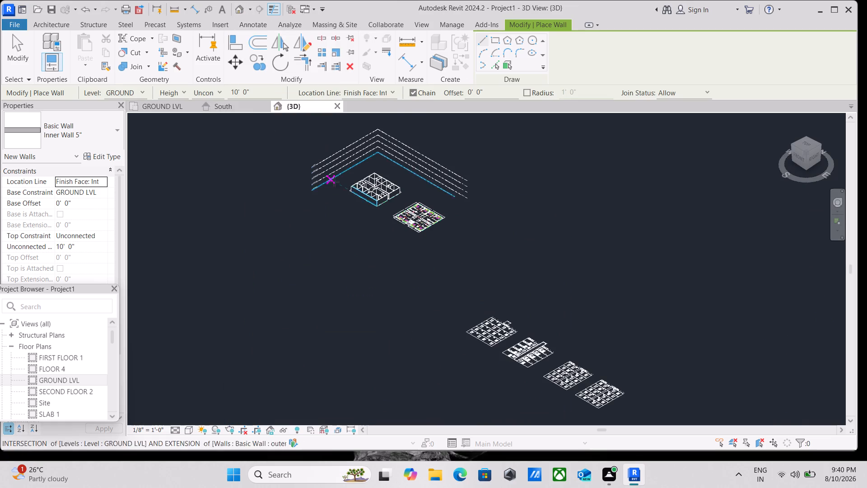
pyautogui.scroll(13, 364, 206)
pyautogui.moveTo(378, 216); pyautogui.dragTo(378, 324, button='middle')
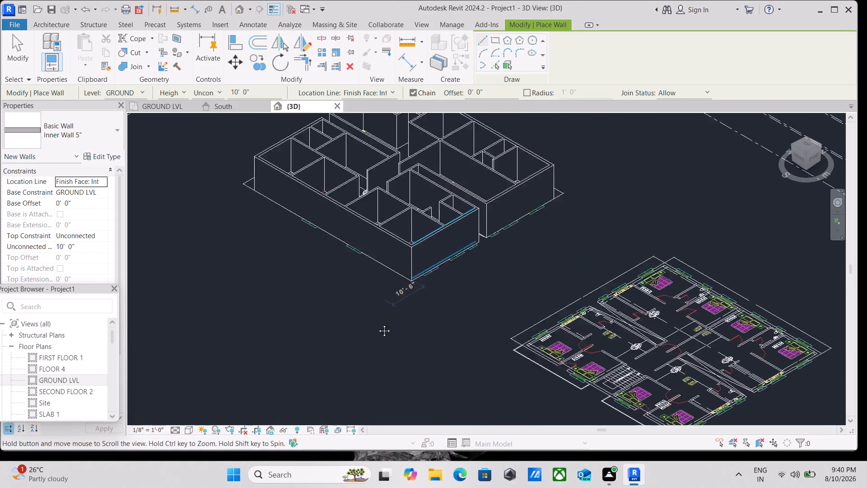
pyautogui.moveTo(378, 324); pyautogui.dragTo(382, 383, button='middle')
pyautogui.scroll(1, 386, 384)
pyautogui.scroll(6, 403, 268)
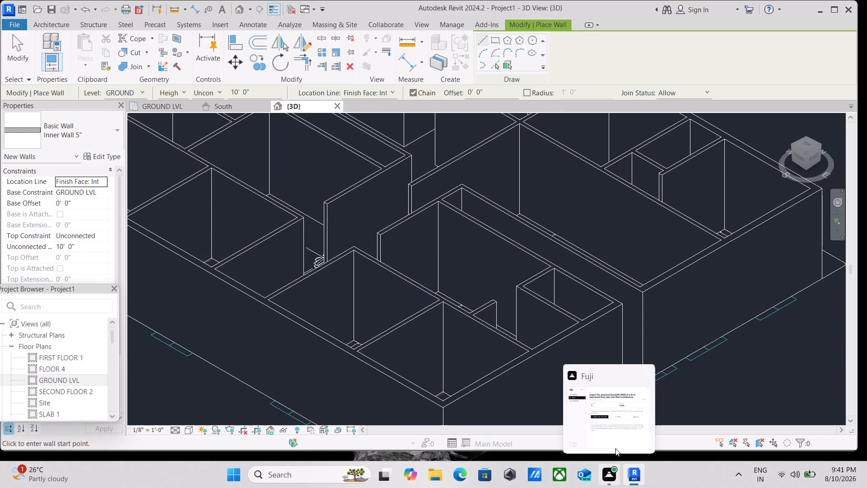
pyautogui.scroll(1, 615, 443)
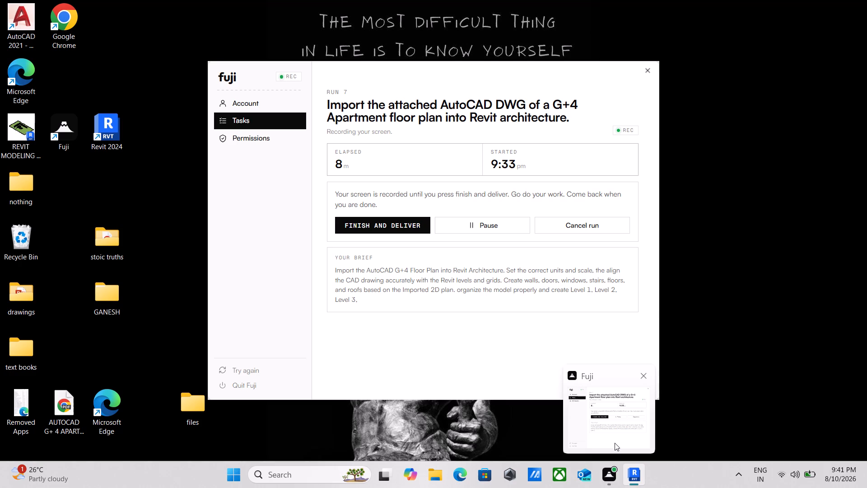
pyautogui.scroll(-8, 333, 263)
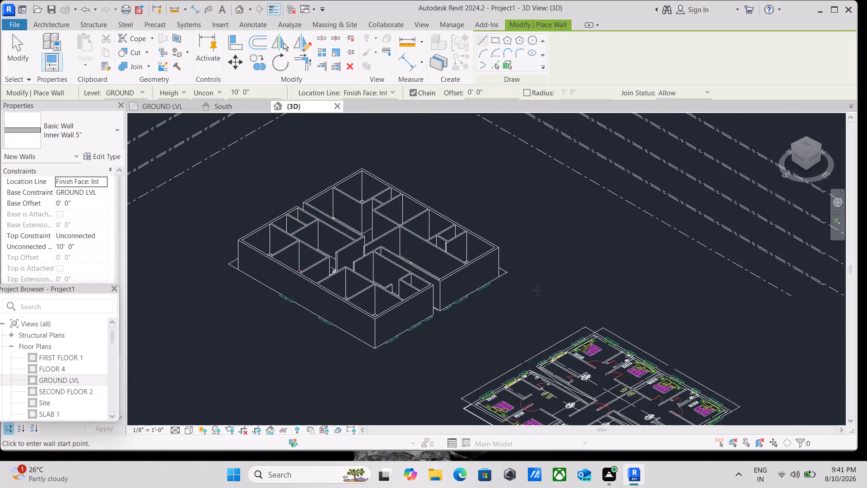
pyautogui.moveTo(537, 291); pyautogui.dragTo(594, 314, button='middle')
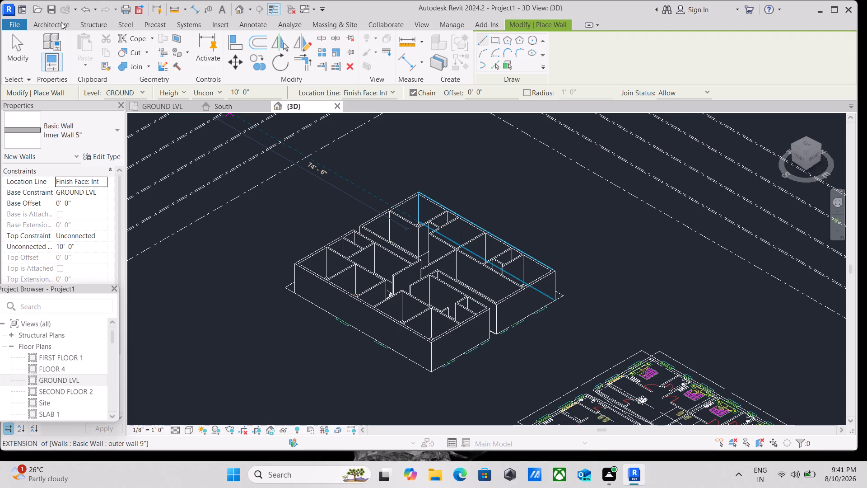
pyautogui.scroll(-1, 306, 363)
pyautogui.moveTo(306, 363); pyautogui.dragTo(279, 338, button='middle')
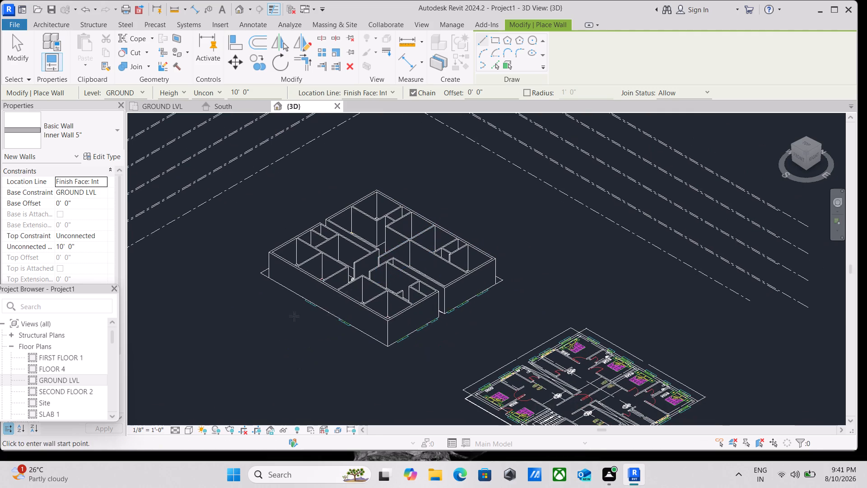
pyautogui.moveTo(555, 284); pyautogui.dragTo(572, 333, button='middle')
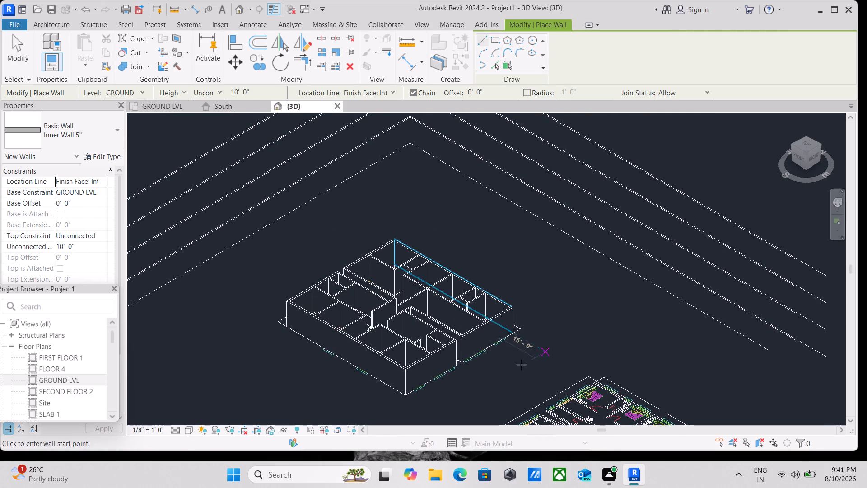
# Set the 3D view's visual style to Shaded.
pyautogui.click(187, 429)
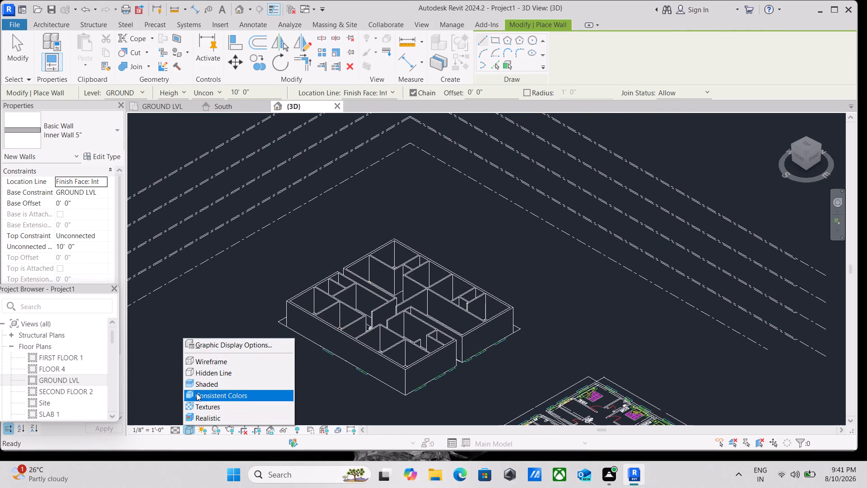
pyautogui.click(200, 383)
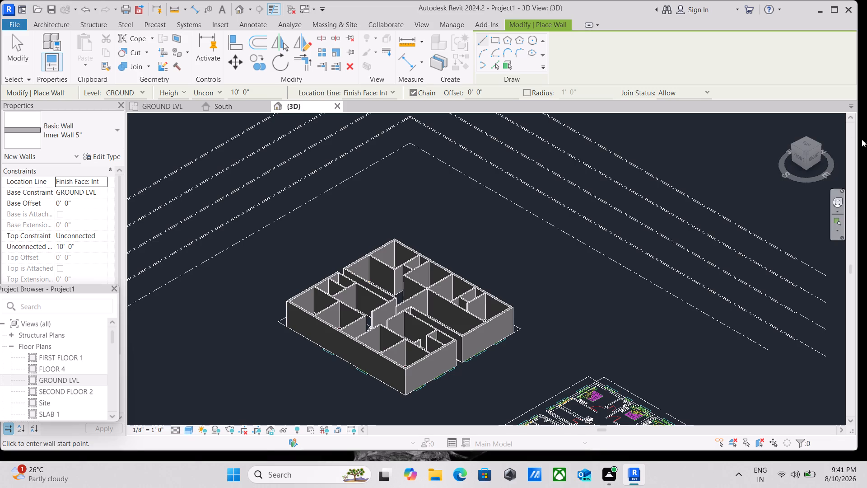
# Examine the shaded wall model from the front, back and corner directions, looking closely at the room partitions.
pyautogui.click(798, 150)
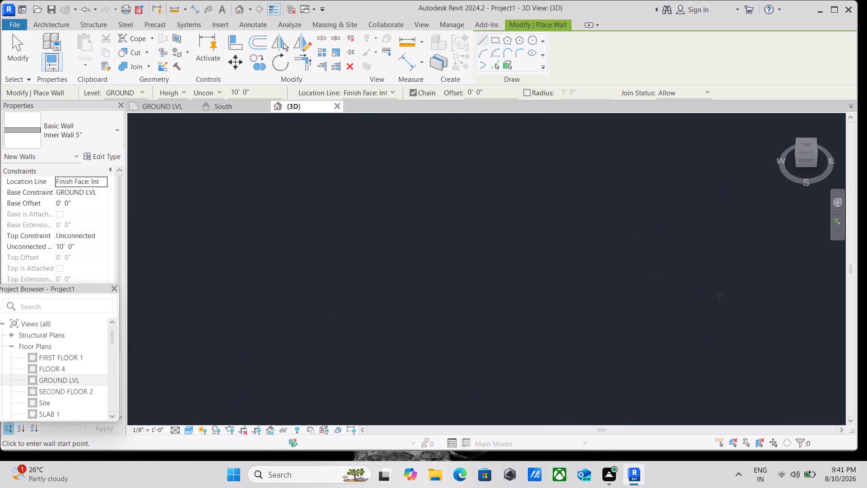
pyautogui.scroll(3, 402, 337)
pyautogui.scroll(3, 426, 310)
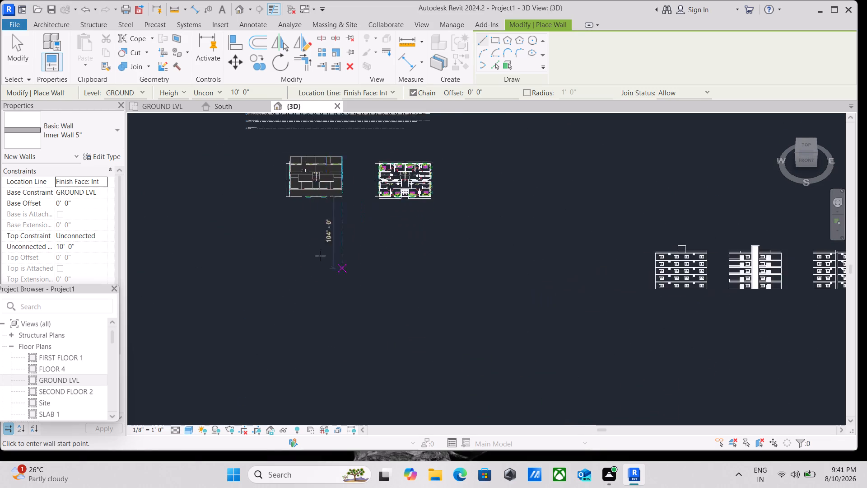
pyautogui.scroll(1, 308, 250)
pyautogui.moveTo(308, 249); pyautogui.dragTo(420, 376, button='middle')
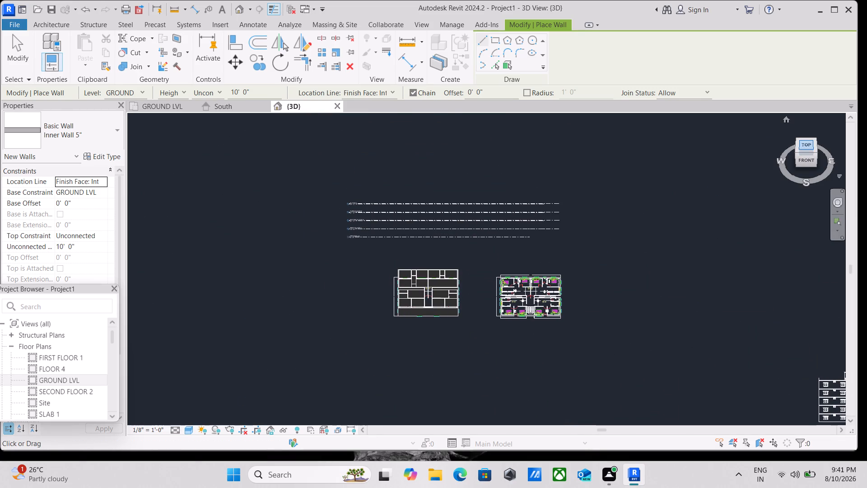
pyautogui.click(806, 136)
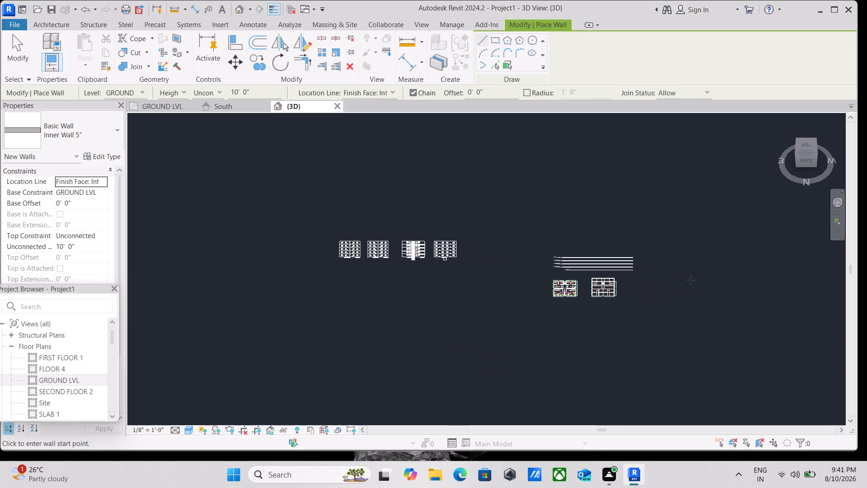
pyautogui.scroll(6, 622, 292)
pyautogui.scroll(3, 547, 299)
pyautogui.scroll(1, 687, 225)
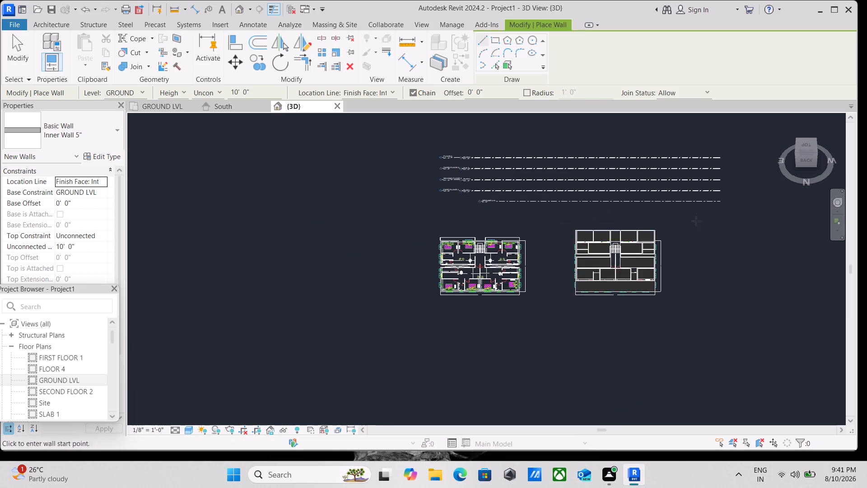
pyautogui.scroll(1, 696, 221)
pyautogui.click(796, 152)
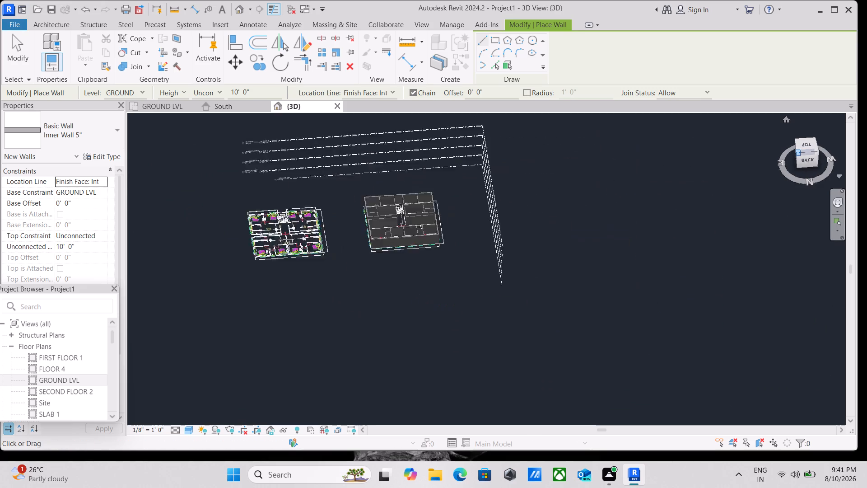
pyautogui.scroll(3, 699, 221)
pyautogui.scroll(5, 548, 274)
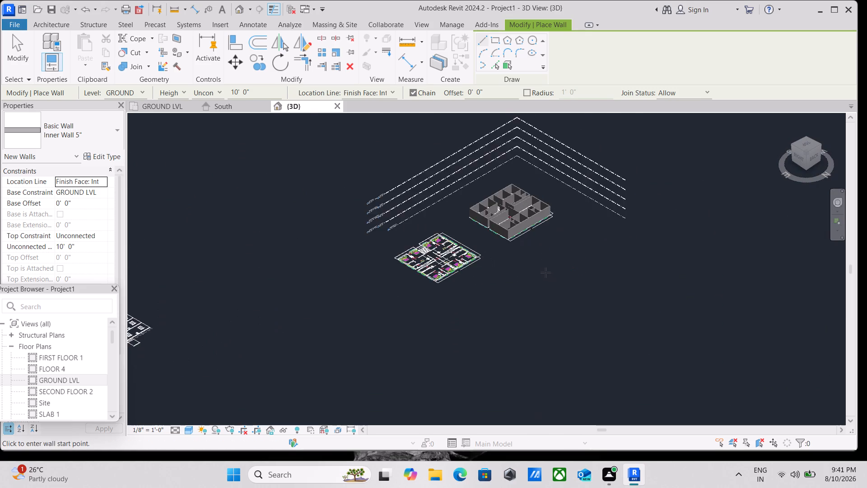
pyautogui.scroll(2, 545, 272)
pyautogui.scroll(1, 509, 257)
pyautogui.moveTo(508, 256); pyautogui.dragTo(555, 365, button='middle')
pyautogui.scroll(3, 539, 263)
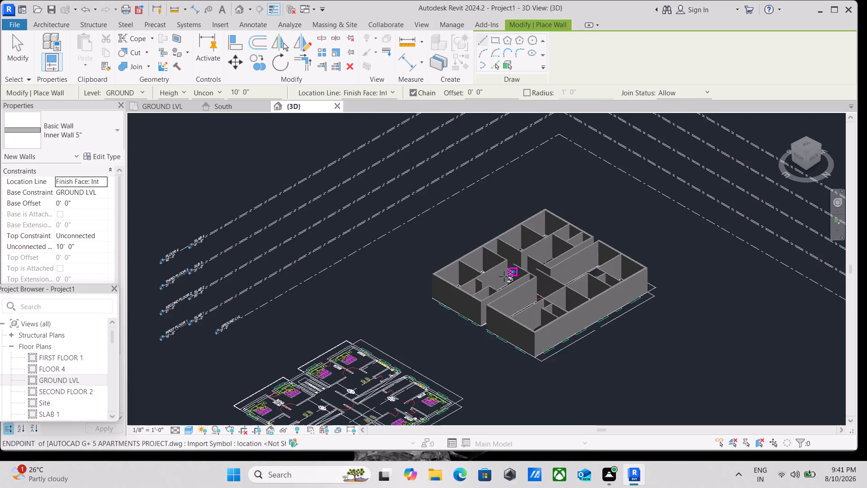
pyautogui.scroll(7, 493, 280)
pyautogui.scroll(4, 425, 296)
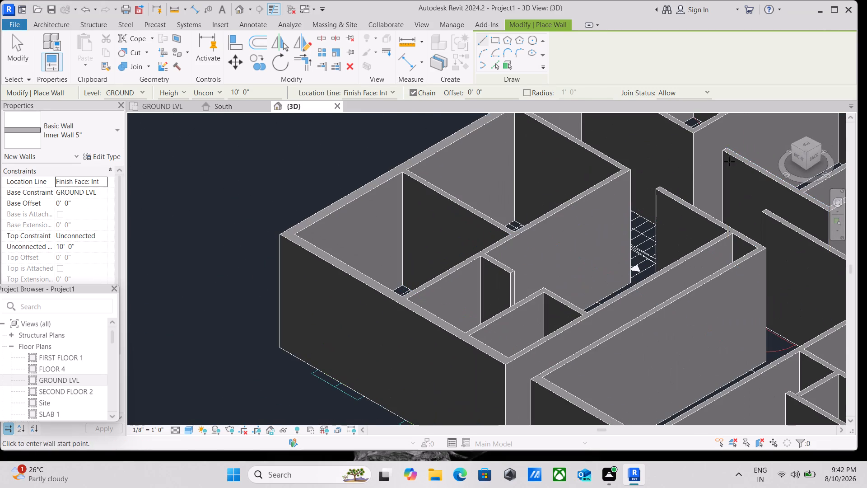
# In the top-oriented 3D view, draw an Inner Wall 5" wall between the right apartment's wash area and 11' 0" X 6' 0" kitchen, from the outer wall.
pyautogui.click(807, 145)
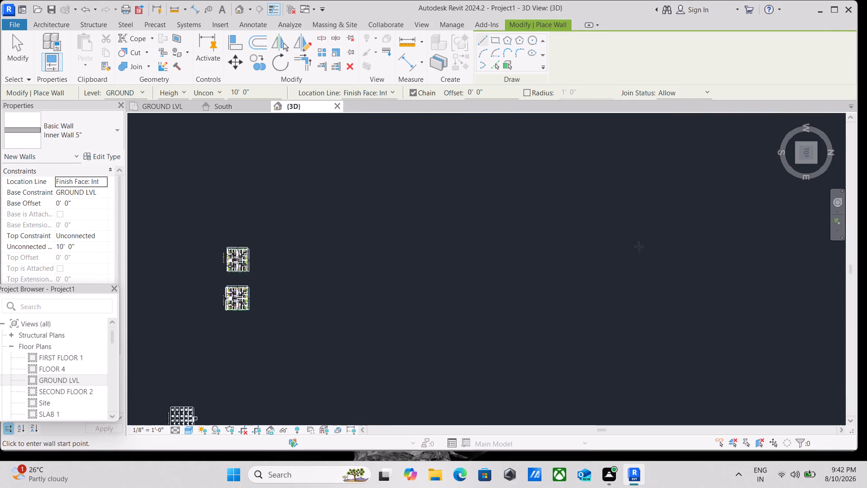
pyautogui.scroll(2, 598, 259)
pyautogui.scroll(3, 540, 227)
pyautogui.moveTo(540, 226); pyautogui.dragTo(588, 328, button='middle')
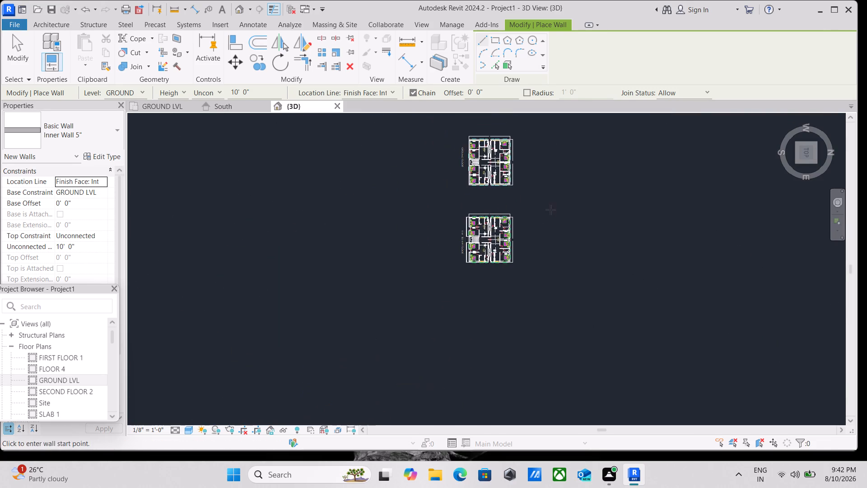
pyautogui.scroll(4, 521, 169)
pyautogui.scroll(3, 429, 172)
pyautogui.scroll(7, 512, 170)
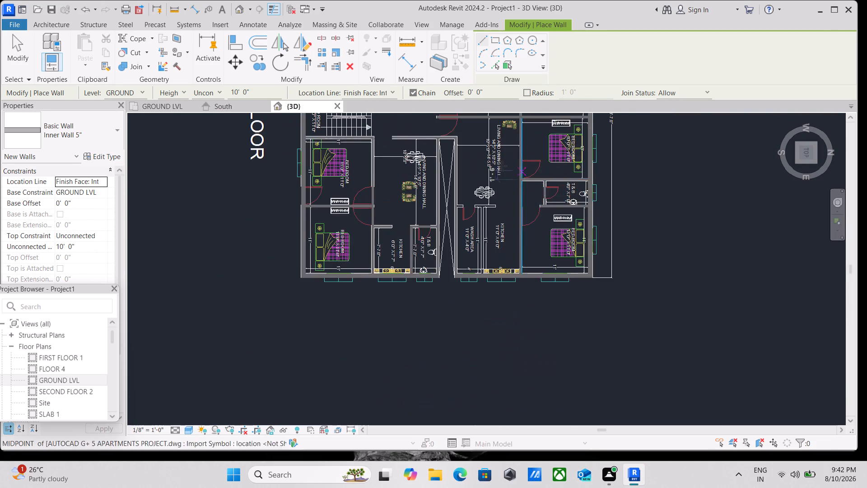
pyautogui.scroll(2, 490, 162)
pyautogui.scroll(4, 472, 323)
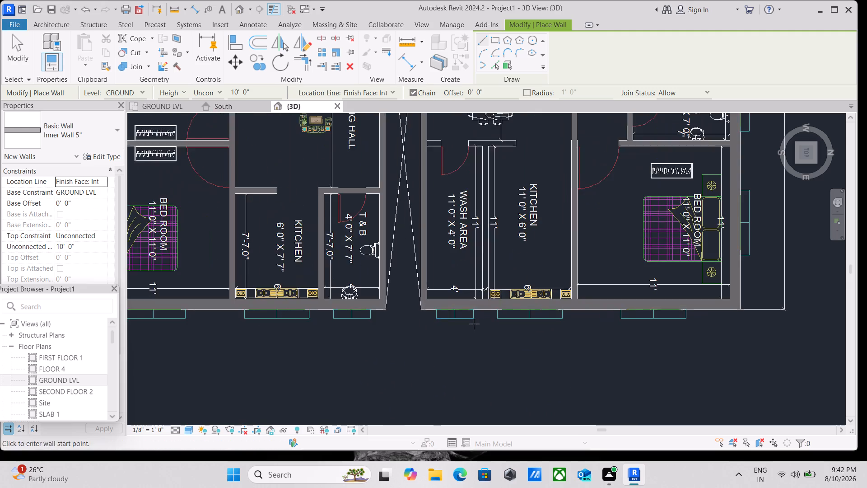
pyautogui.scroll(10, 497, 298)
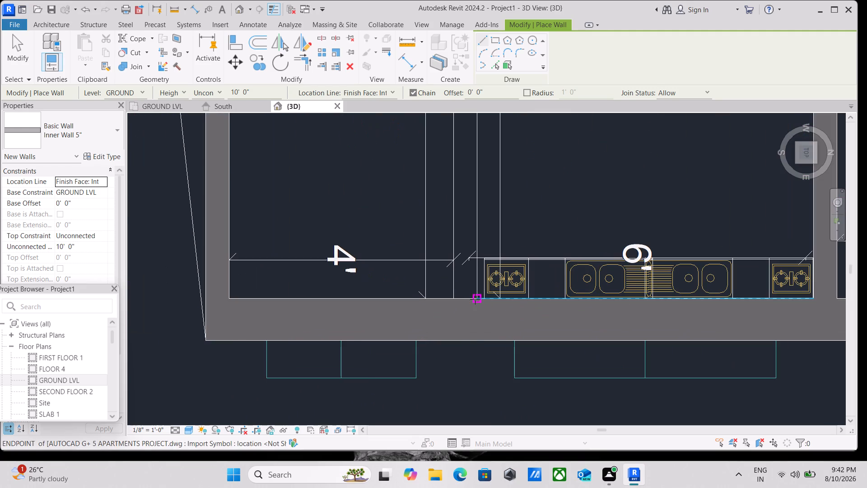
pyautogui.click(475, 299)
pyautogui.scroll(-4, 479, 181)
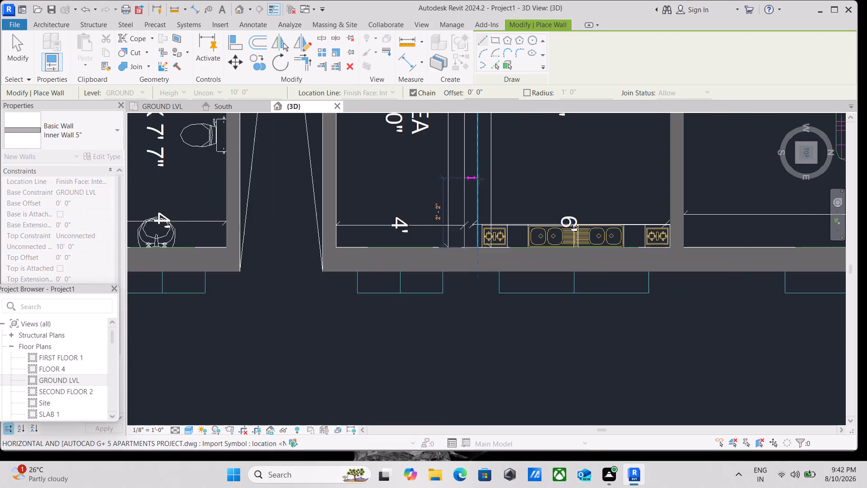
pyautogui.scroll(-1, 479, 179)
pyautogui.moveTo(479, 179); pyautogui.dragTo(472, 304, button='middle')
pyautogui.scroll(-2, 475, 225)
pyautogui.moveTo(475, 223); pyautogui.dragTo(467, 333, button='middle')
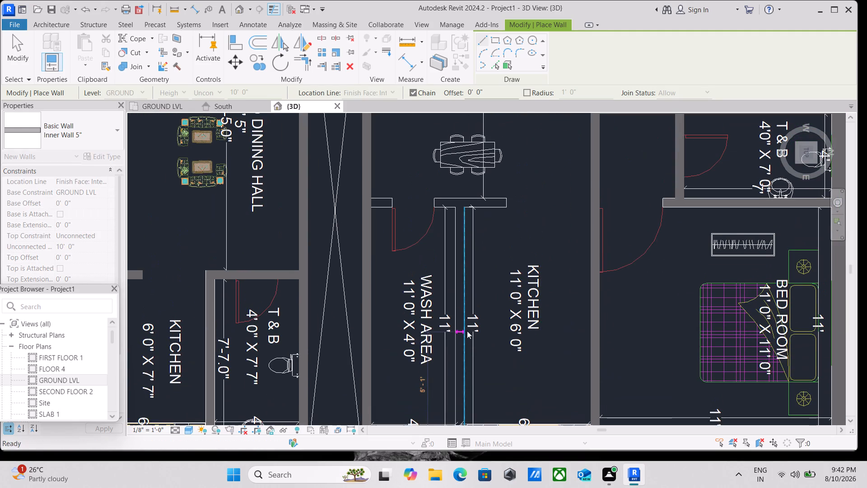
pyautogui.scroll(2, 466, 205)
pyautogui.click(465, 205)
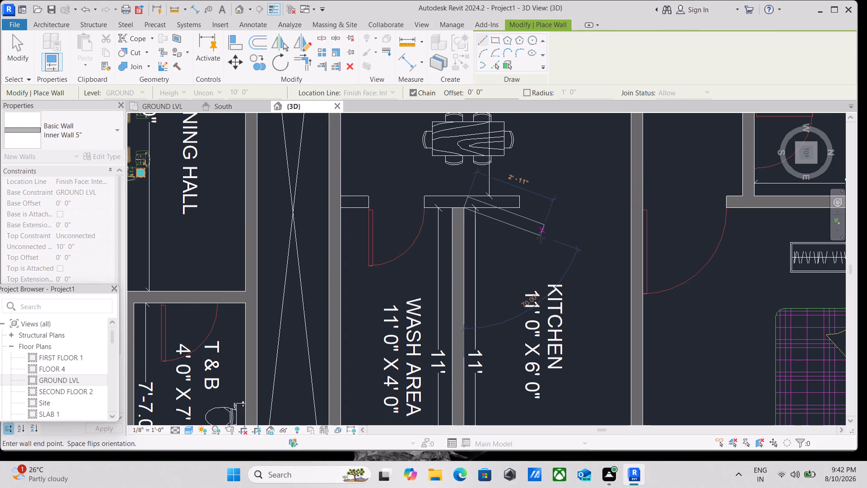
pyautogui.press('Escape')
# Draw a 6' 5" Inner Wall 5" wall across the right apartment's wash area door and kitchen edge, flipped onto the plan lines.
pyautogui.click(521, 206)
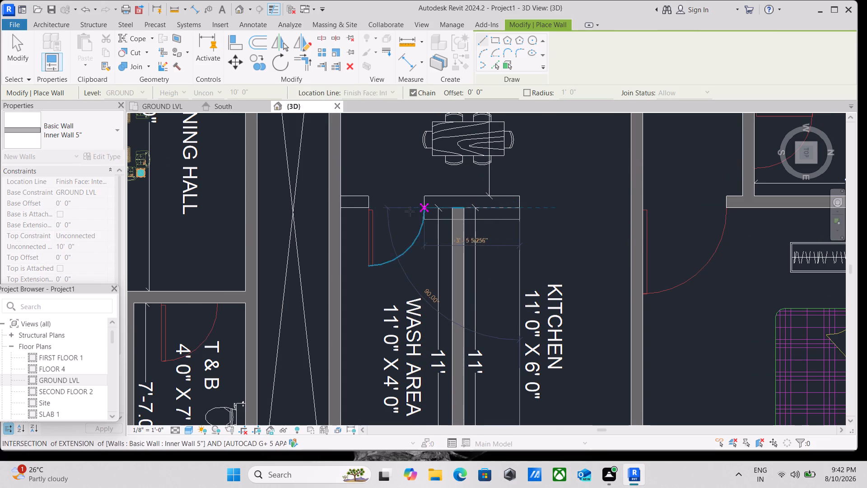
pyautogui.press('space')
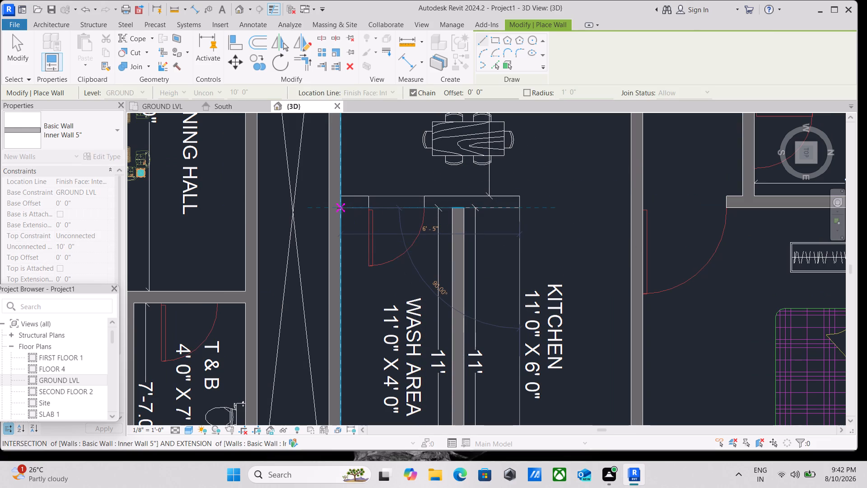
pyautogui.click(342, 208)
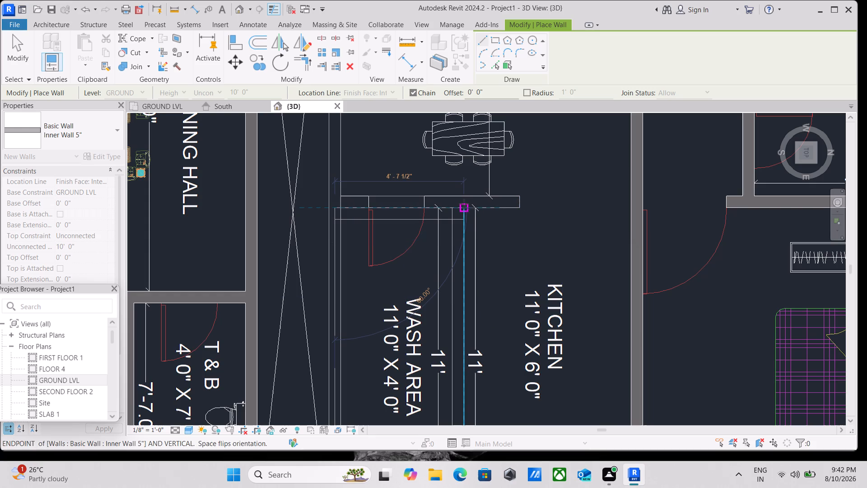
pyautogui.press('Escape')
# Draw a 7' 5" Inner Wall 5" wall across the west-end 4' 0" X 11' 0" wash area's door and kitchen edge, along the plan lines.
pyautogui.scroll(-2, 392, 173)
pyautogui.moveTo(373, 157); pyautogui.dragTo(376, 182, button='middle')
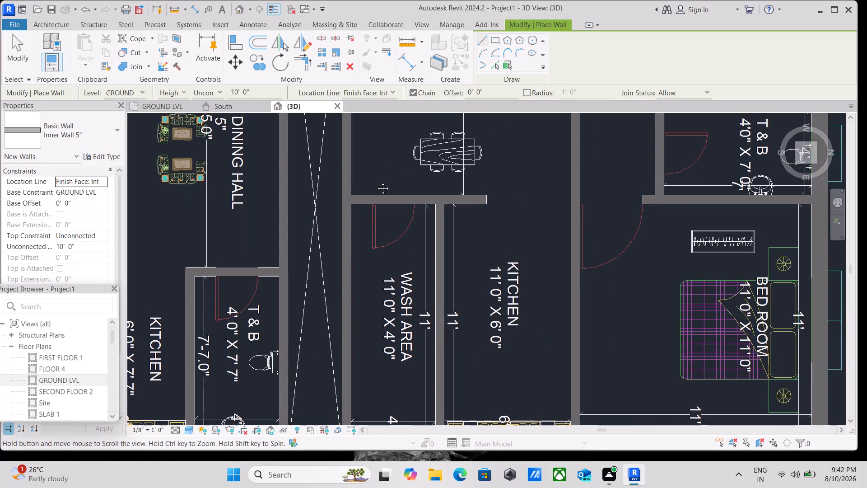
pyautogui.moveTo(376, 182); pyautogui.dragTo(389, 291, button='middle')
pyautogui.scroll(-4, 419, 261)
pyautogui.scroll(-1, 447, 200)
pyautogui.moveTo(447, 202); pyautogui.dragTo(460, 350, button='middle')
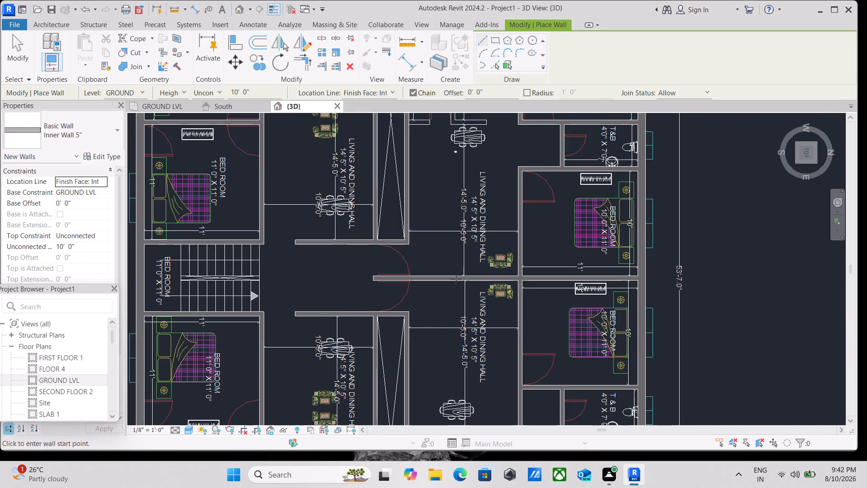
pyautogui.moveTo(462, 247); pyautogui.dragTo(458, 352, button='middle')
pyautogui.moveTo(472, 271); pyautogui.dragTo(467, 305, button='middle')
pyautogui.scroll(6, 414, 268)
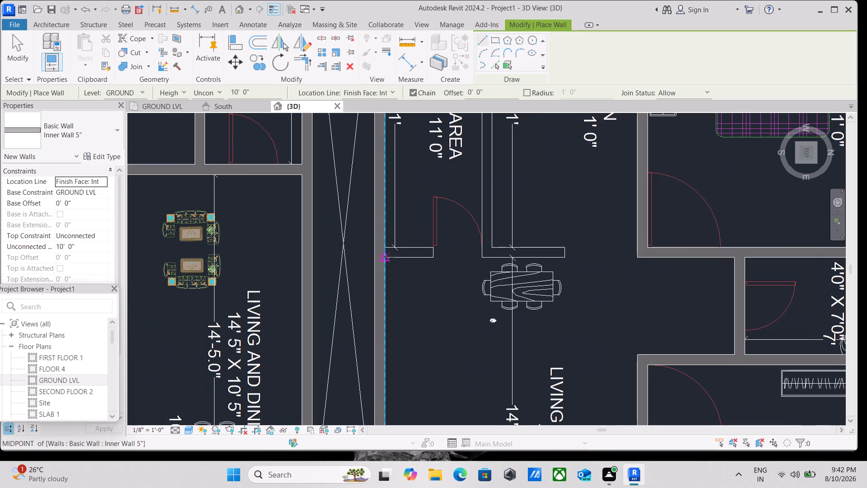
pyautogui.scroll(7, 384, 258)
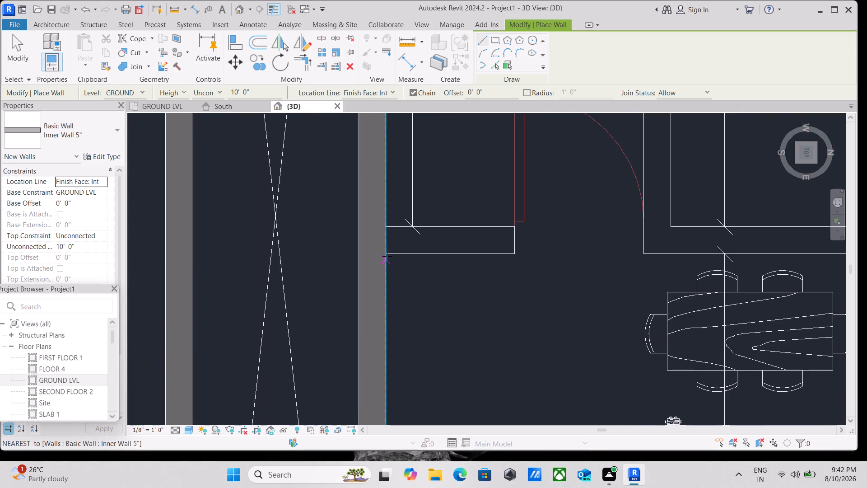
pyautogui.click(387, 253)
pyautogui.scroll(-1, 666, 249)
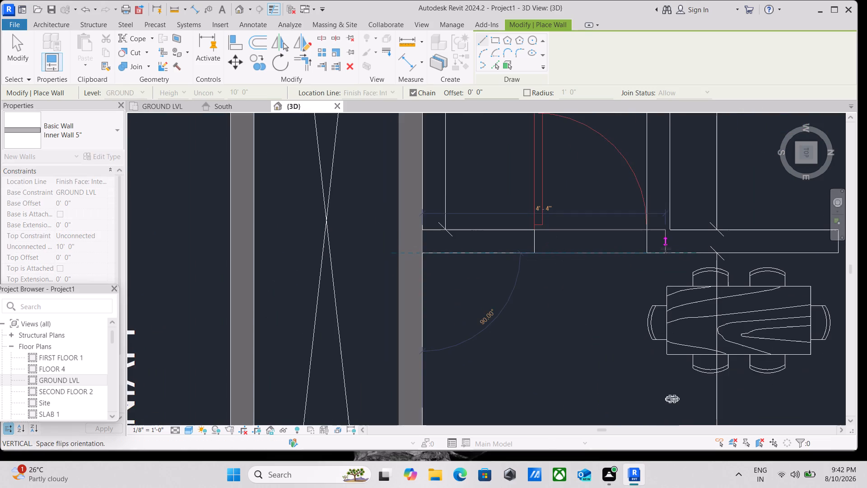
pyautogui.moveTo(666, 249); pyautogui.dragTo(451, 275, button='middle')
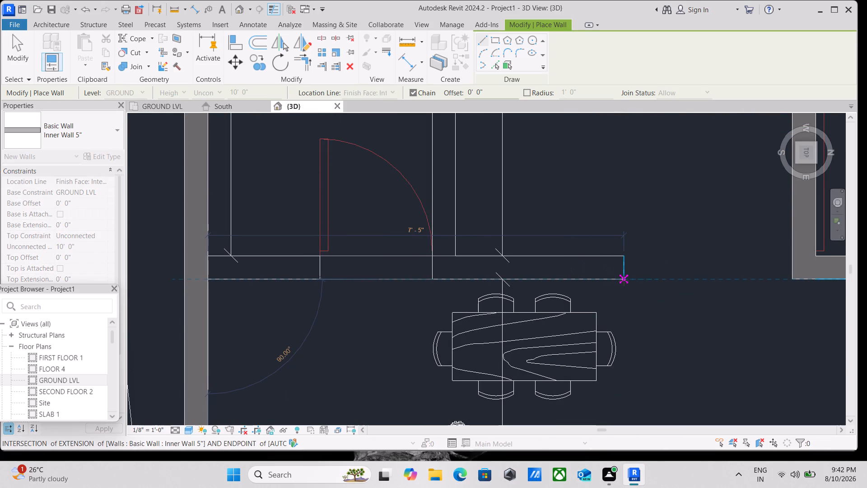
pyautogui.click(624, 280)
pyautogui.press('Escape')
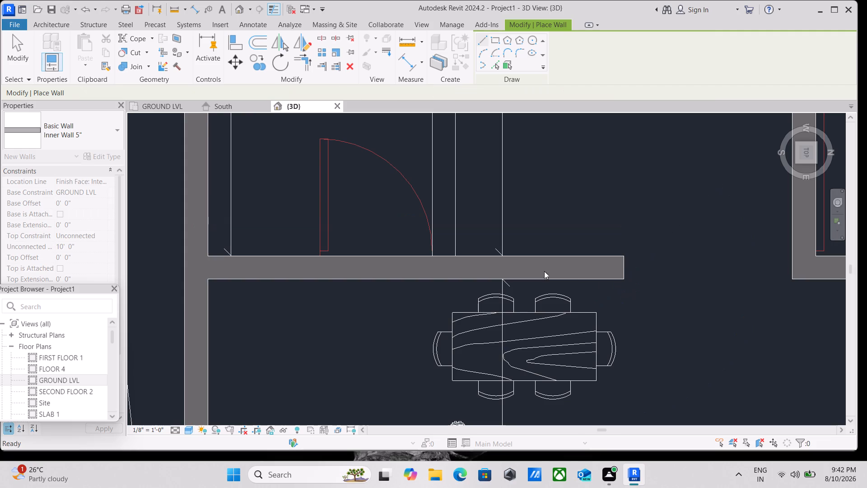
# Draw an Inner Wall 5" wall between the 4' 0" X 11' 0" wash area and 6' 0" X 11' 0" kitchen, up to the outer wall.
pyautogui.click(453, 255)
pyautogui.moveTo(462, 171); pyautogui.dragTo(458, 221, button='middle')
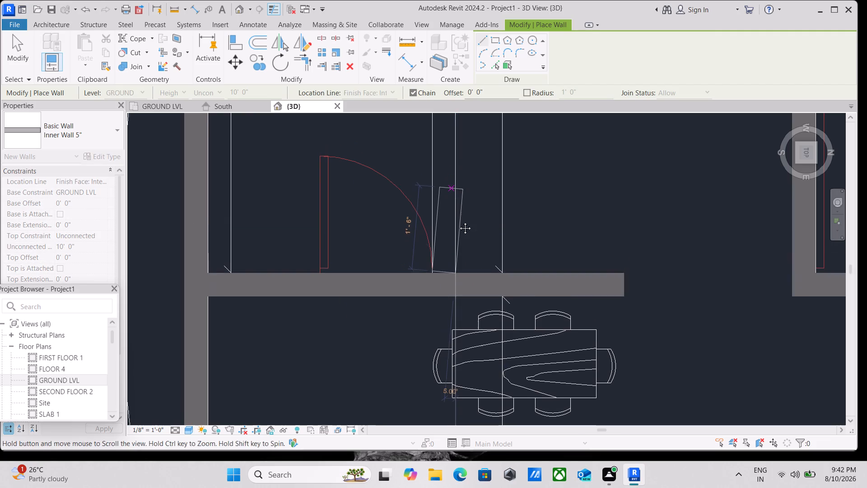
pyautogui.moveTo(458, 221); pyautogui.dragTo(452, 361, button='middle')
pyautogui.scroll(-4, 452, 349)
pyautogui.scroll(-3, 446, 296)
pyautogui.moveTo(446, 296); pyautogui.dragTo(445, 380, button='middle')
pyautogui.scroll(1, 437, 242)
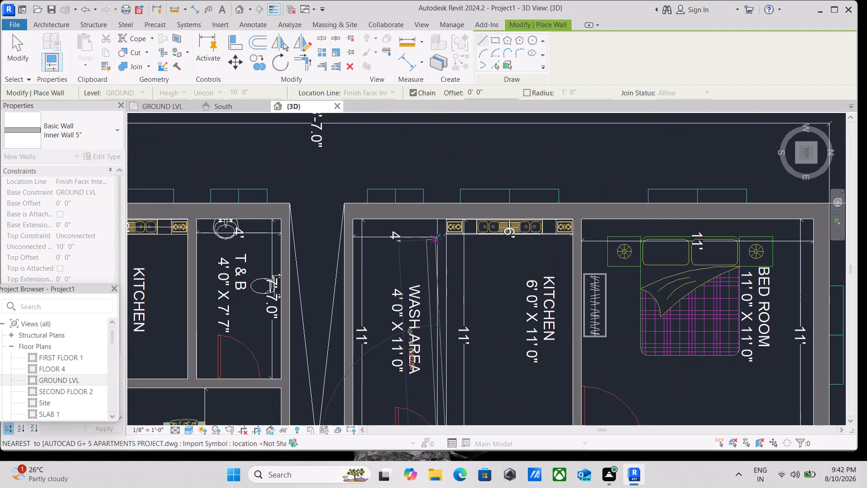
pyautogui.scroll(4, 437, 239)
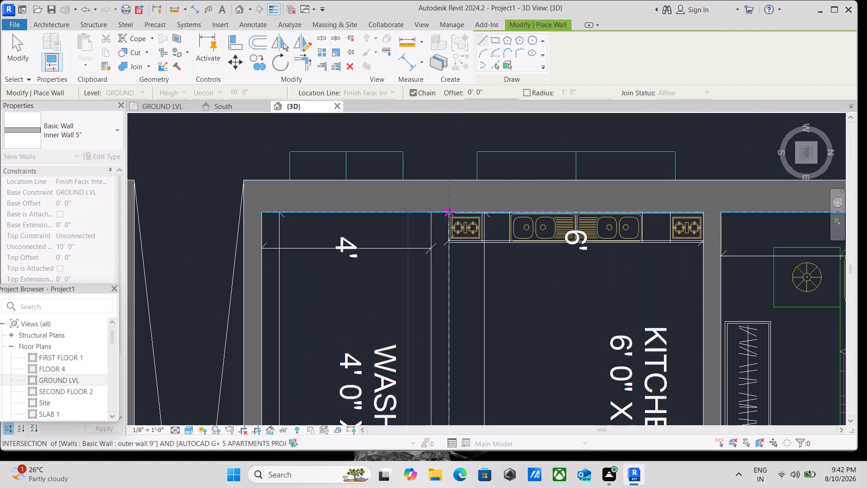
pyautogui.click(450, 213)
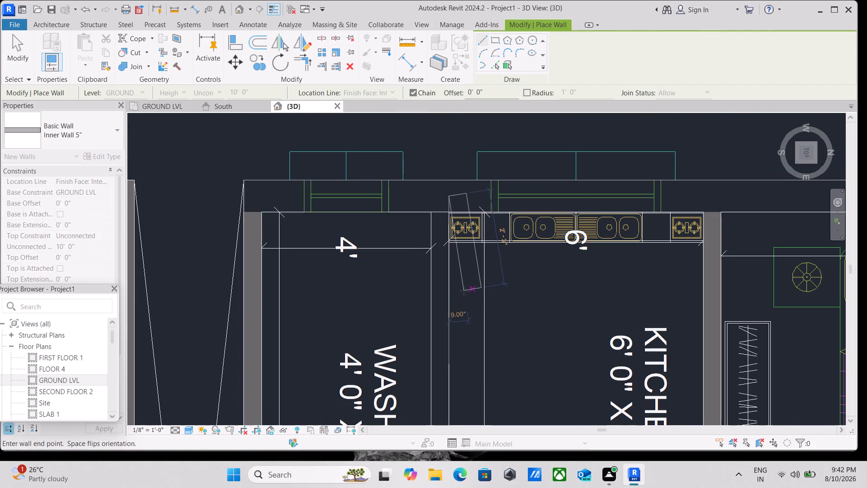
pyautogui.press('Escape')
# Examine the ground floor walls against the plan from the west-end rooms through the staircase to the east-end kitchens and bedrooms.
pyautogui.scroll(-4, 471, 286)
pyautogui.scroll(-3, 575, 301)
pyautogui.moveTo(559, 325); pyautogui.dragTo(526, 145, button='middle')
pyautogui.scroll(-2, 524, 222)
pyautogui.moveTo(524, 222); pyautogui.dragTo(558, 198, button='middle')
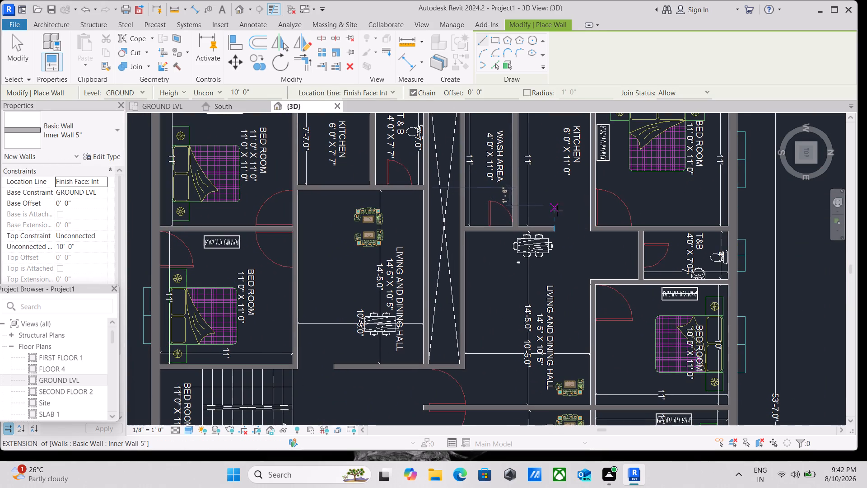
pyautogui.scroll(-1, 344, 301)
pyautogui.moveTo(344, 302); pyautogui.dragTo(352, 175, button='middle')
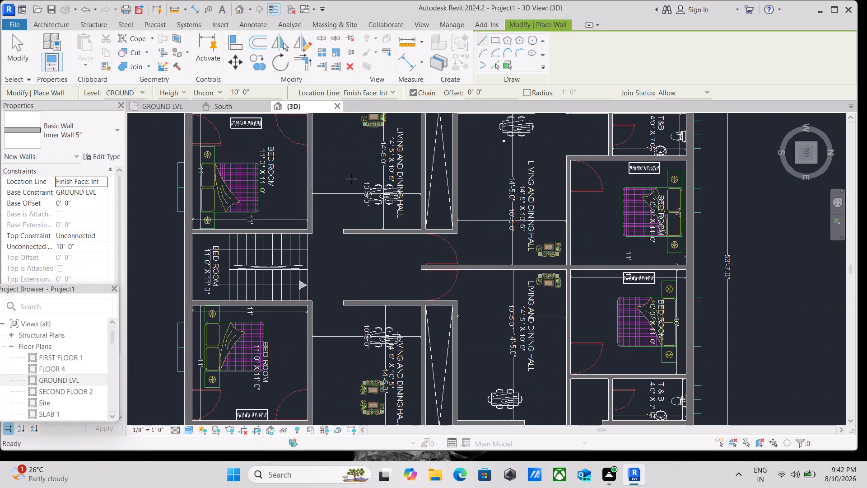
pyautogui.scroll(-1, 338, 244)
pyautogui.moveTo(338, 265); pyautogui.dragTo(360, 183, button='middle')
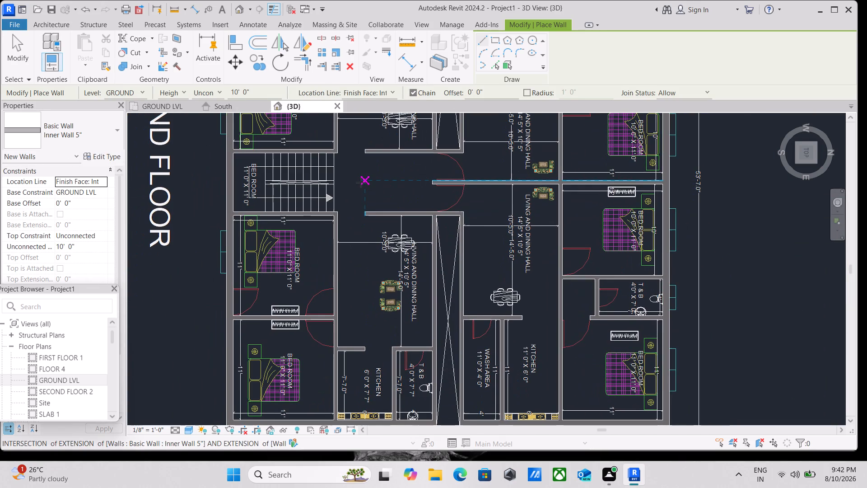
pyautogui.scroll(-4, 361, 191)
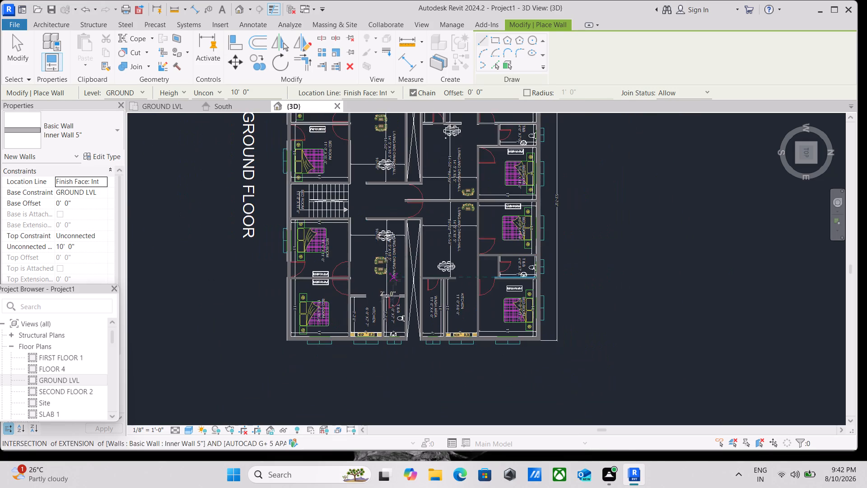
pyautogui.scroll(4, 405, 299)
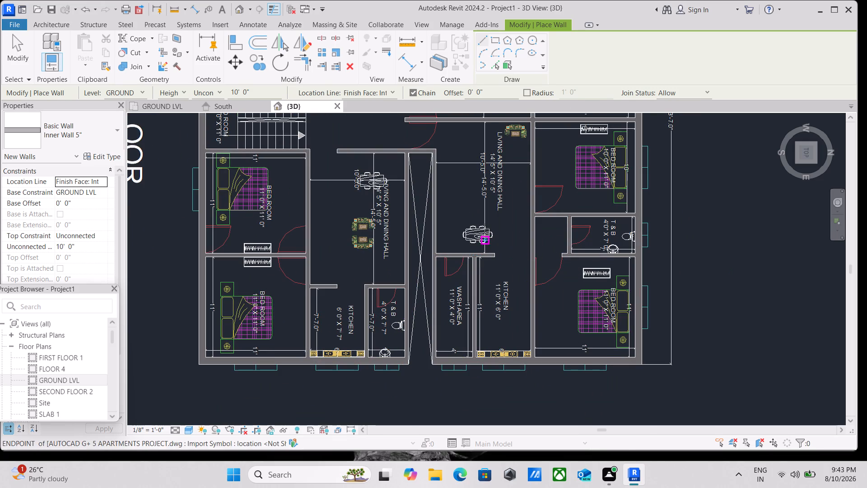
# Examine the west-end kitchens, toilet, wash area and 11' 0" X 11' 0" bedroom for walls still missing on the plan lines.
pyautogui.moveTo(482, 222); pyautogui.dragTo(398, 338, button='middle')
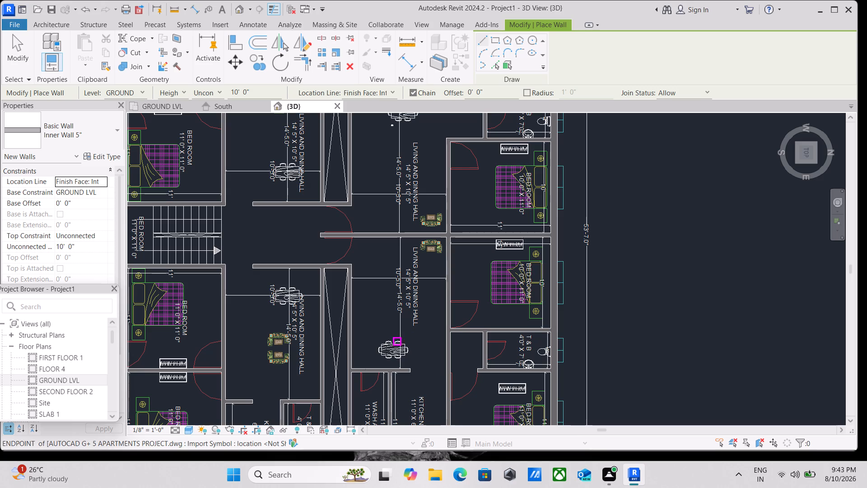
pyautogui.scroll(-2, 195, 145)
pyautogui.moveTo(264, 135); pyautogui.dragTo(265, 147, button='middle')
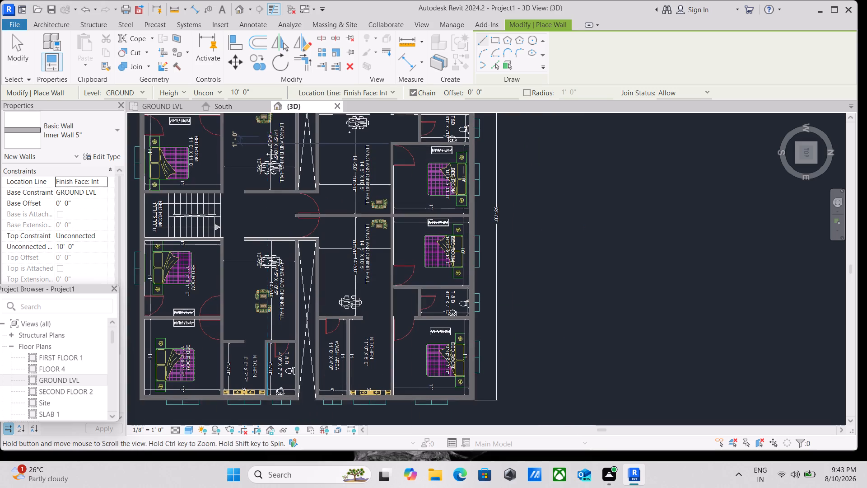
pyautogui.moveTo(265, 147); pyautogui.dragTo(398, 267, button='middle')
pyautogui.scroll(6, 357, 154)
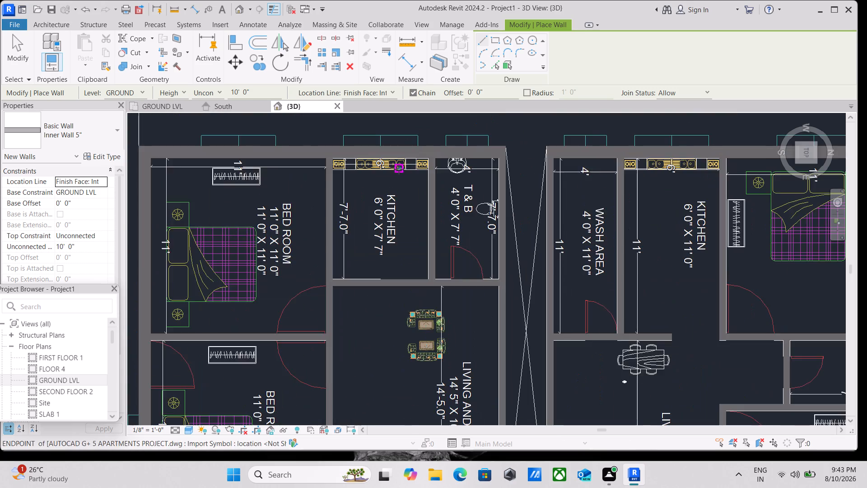
pyautogui.scroll(3, 482, 180)
pyautogui.moveTo(629, 211); pyautogui.dragTo(524, 185, button='middle')
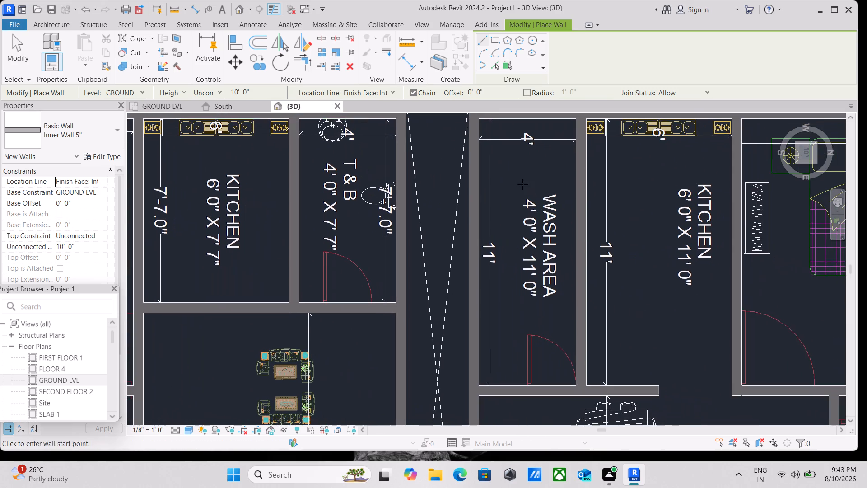
pyautogui.scroll(-3, 608, 210)
pyautogui.moveTo(613, 216); pyautogui.dragTo(336, 216, button='middle')
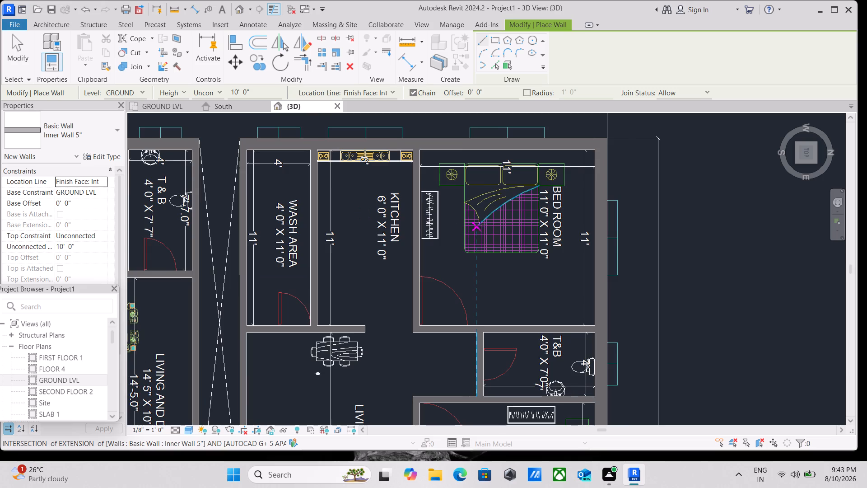
pyautogui.scroll(2, 480, 249)
pyautogui.scroll(-1, 452, 293)
pyautogui.moveTo(452, 293); pyautogui.dragTo(523, 353, button='middle')
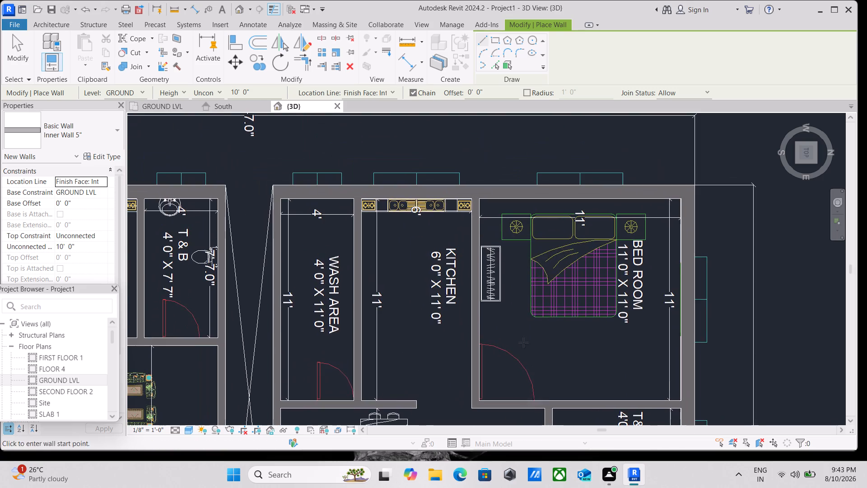
pyautogui.scroll(-2, 523, 337)
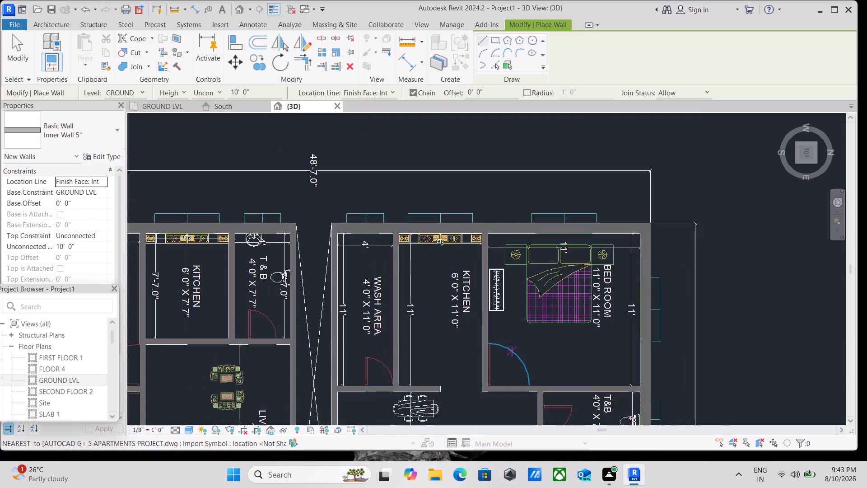
# Examine the walls around the living and dining halls, bedrooms and staircase across the whole ground floor plan.
pyautogui.moveTo(513, 349); pyautogui.dragTo(513, 216, button='middle')
pyautogui.scroll(-2, 511, 231)
pyautogui.moveTo(466, 355); pyautogui.dragTo(466, 348, button='middle')
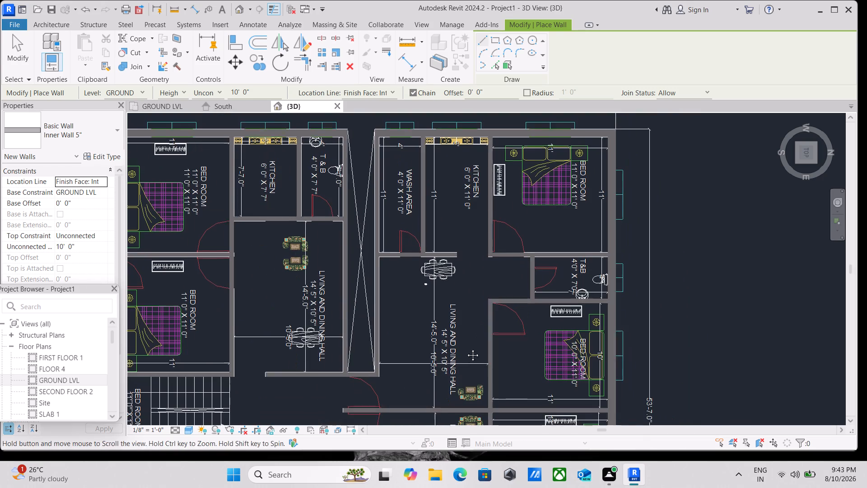
pyautogui.moveTo(466, 348); pyautogui.dragTo(484, 245, button='middle')
pyautogui.scroll(1, 485, 239)
pyautogui.scroll(-2, 442, 297)
pyautogui.moveTo(361, 321); pyautogui.dragTo(420, 371, button='middle')
pyautogui.moveTo(517, 301); pyautogui.dragTo(509, 349, button='middle')
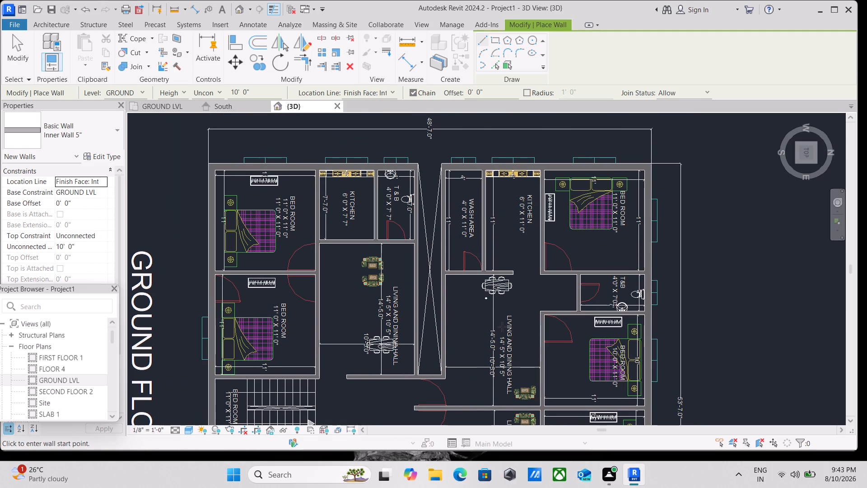
pyautogui.scroll(-1, 479, 317)
pyautogui.moveTo(479, 318); pyautogui.dragTo(480, 242, button='middle')
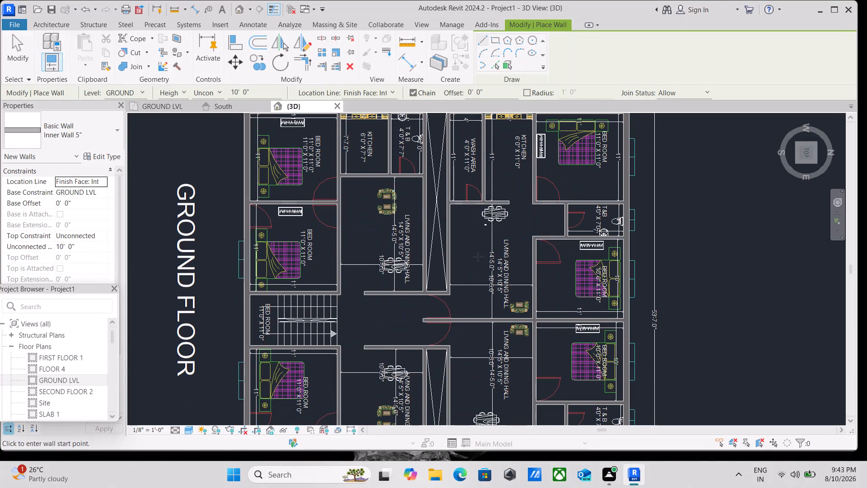
pyautogui.moveTo(477, 275); pyautogui.dragTo(485, 311, button='middle')
pyautogui.scroll(-1, 485, 306)
pyautogui.moveTo(485, 306); pyautogui.dragTo(464, 212, button='middle')
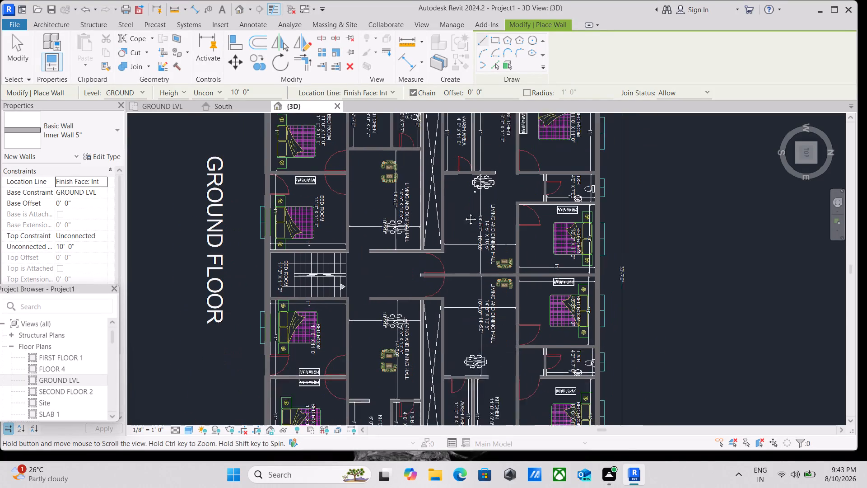
pyautogui.moveTo(464, 212); pyautogui.dragTo(463, 210, button='middle')
pyautogui.scroll(-1, 463, 207)
pyautogui.moveTo(463, 207); pyautogui.dragTo(459, 277, button='middle')
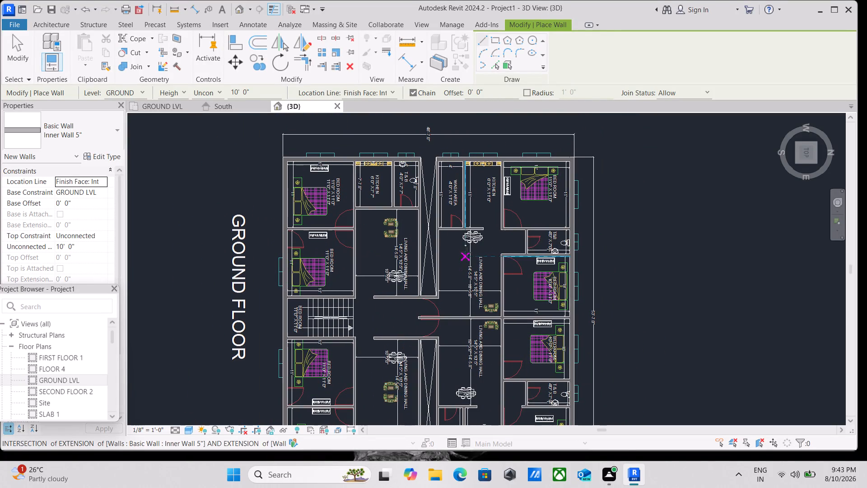
pyautogui.scroll(2, 467, 254)
pyautogui.scroll(2, 316, 213)
pyautogui.scroll(-2, 338, 192)
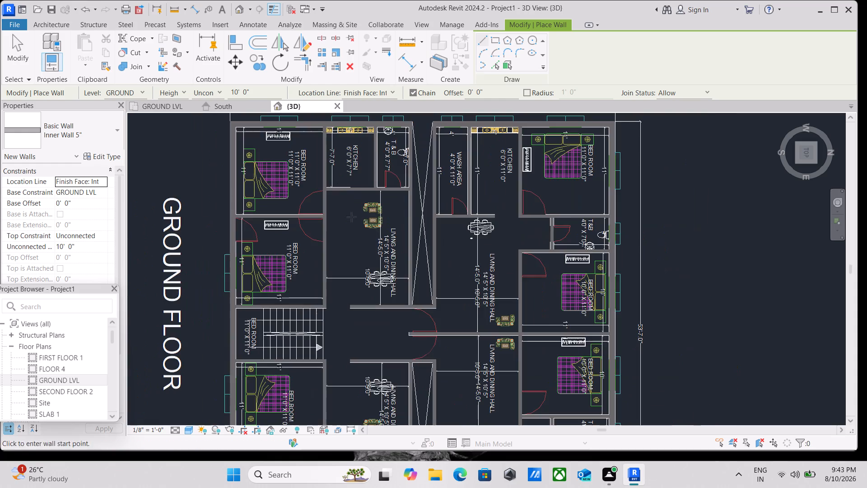
pyautogui.scroll(-2, 421, 281)
pyautogui.moveTo(530, 299); pyautogui.dragTo(528, 293, button='middle')
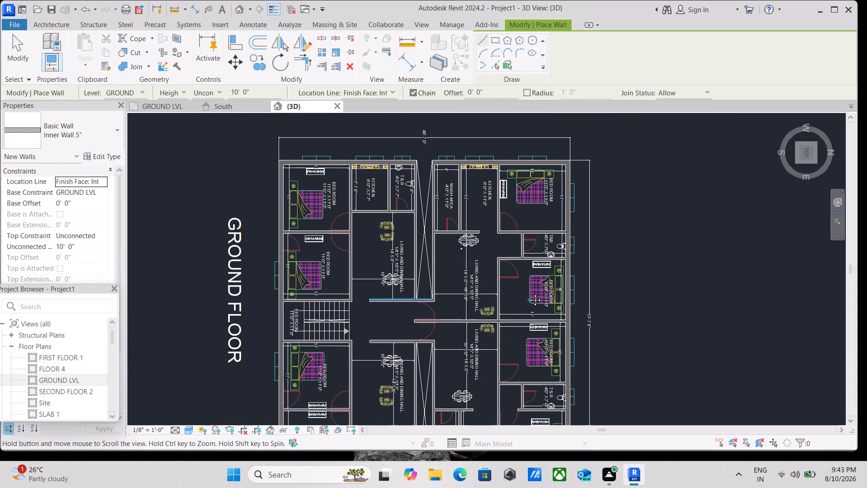
pyautogui.moveTo(528, 293); pyautogui.dragTo(506, 172, button='middle')
# Examine the east-end kitchens, toilet and bedrooms closely, and the walls around the staircase and central corridor.
pyautogui.scroll(2, 382, 373)
pyautogui.scroll(2, 312, 379)
pyautogui.scroll(5, 197, 369)
pyautogui.scroll(-2, 200, 344)
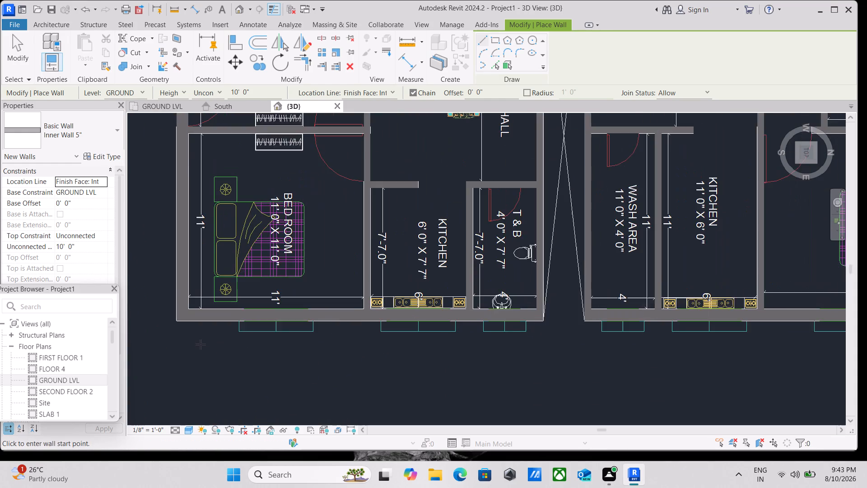
pyautogui.scroll(-2, 200, 344)
pyautogui.moveTo(289, 241); pyautogui.dragTo(301, 357, button='middle')
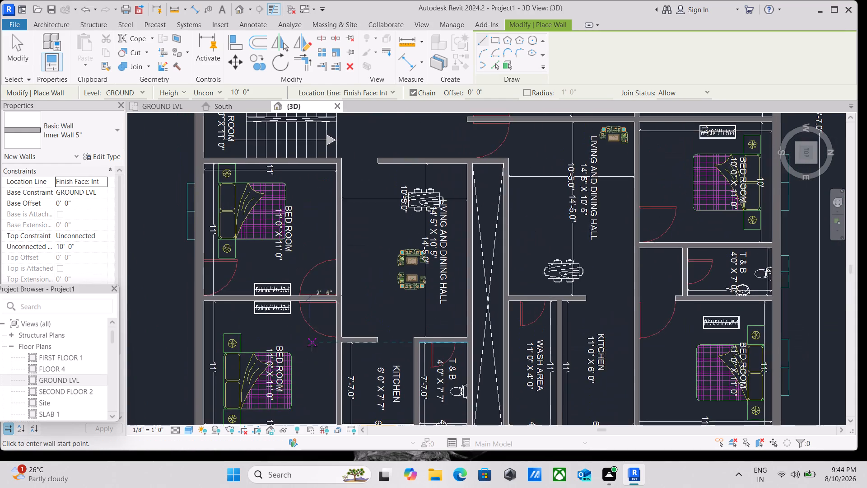
pyautogui.scroll(-3, 312, 346)
pyautogui.moveTo(303, 260); pyautogui.dragTo(358, 296, button='middle')
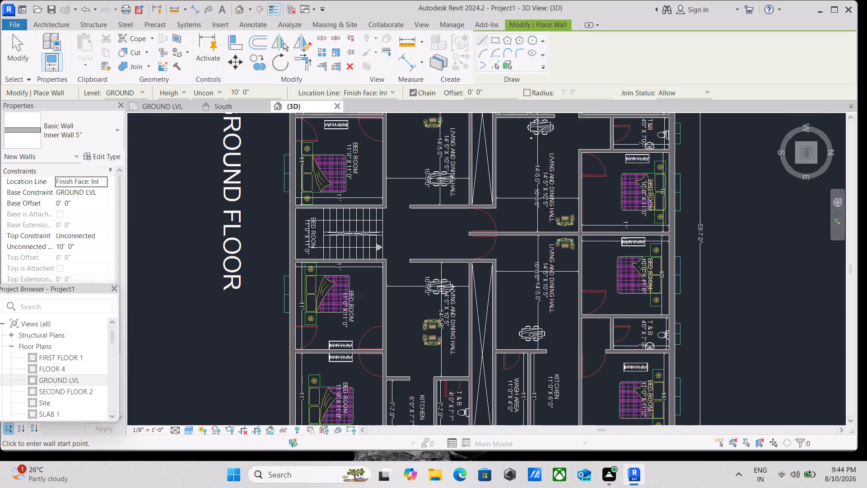
pyautogui.moveTo(359, 300); pyautogui.dragTo(401, 350, button='middle')
pyautogui.scroll(4, 390, 285)
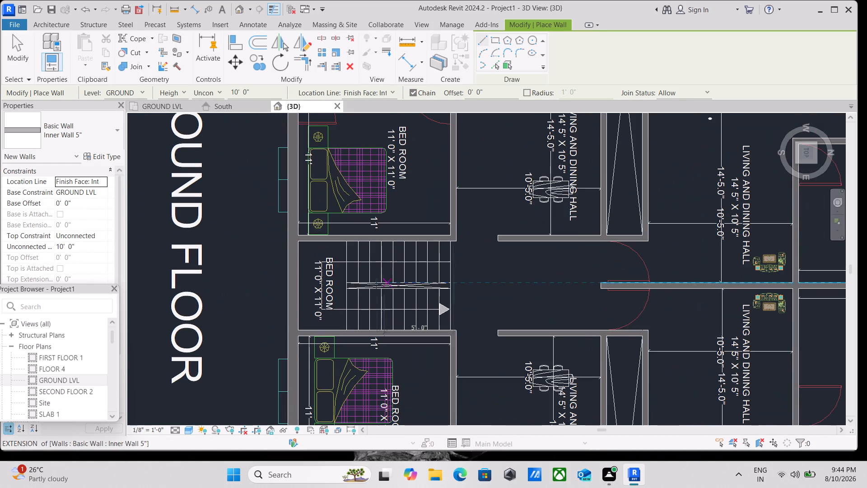
pyautogui.moveTo(521, 282); pyautogui.dragTo(402, 338, button='middle')
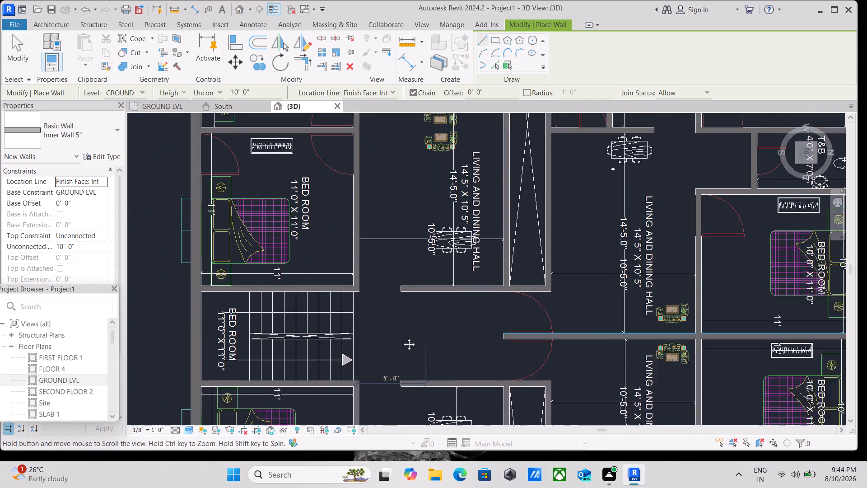
# Examine the walls around the staircase, central corridor and living and dining halls, and end wall placement.
pyautogui.moveTo(402, 338); pyautogui.dragTo(394, 337, button='middle')
pyautogui.scroll(-1, 390, 318)
pyautogui.scroll(-3, 439, 320)
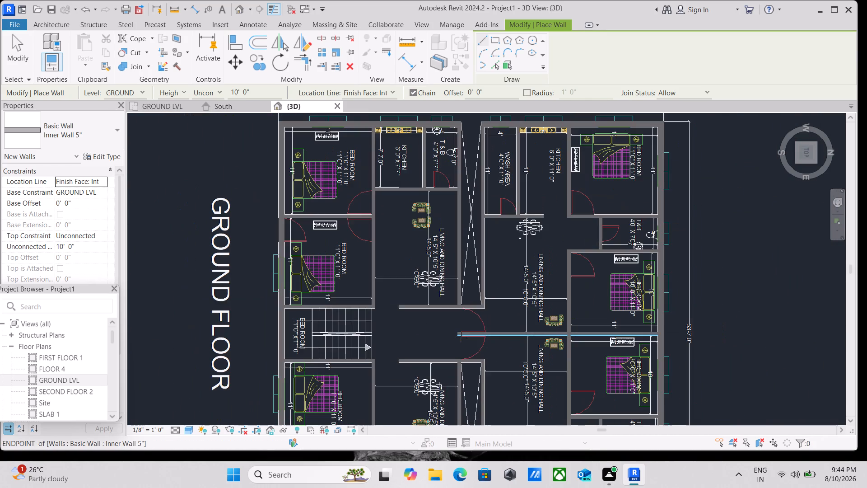
pyautogui.moveTo(461, 337); pyautogui.dragTo(461, 278, button='middle')
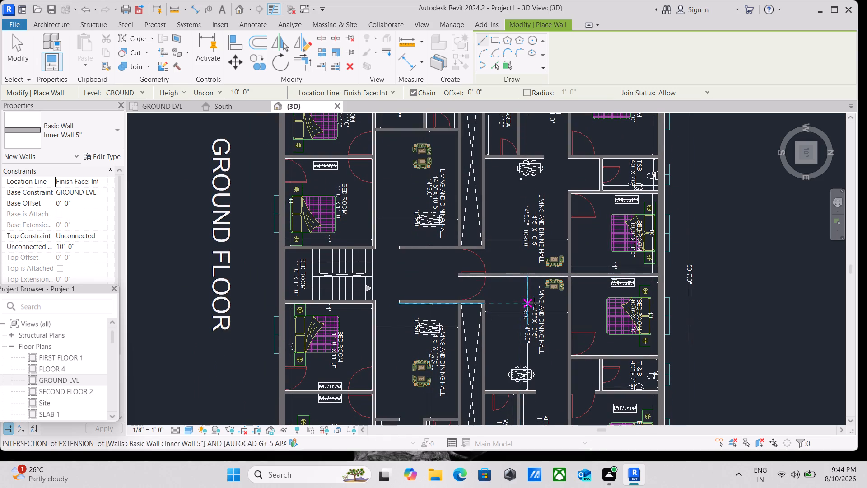
pyautogui.moveTo(599, 315); pyautogui.dragTo(485, 317, button='middle')
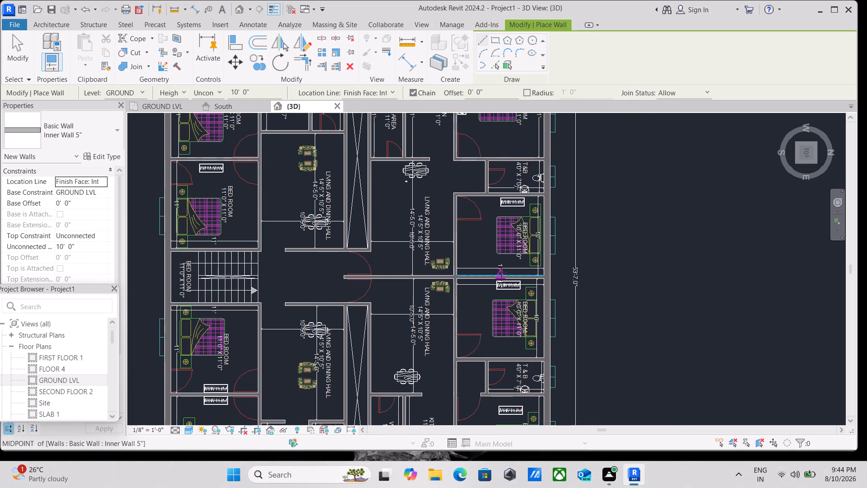
pyautogui.scroll(-2, 500, 271)
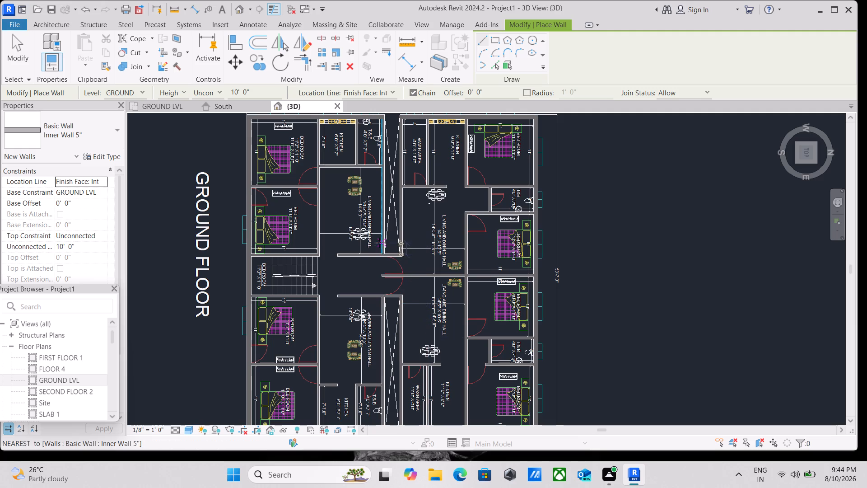
pyautogui.scroll(4, 355, 272)
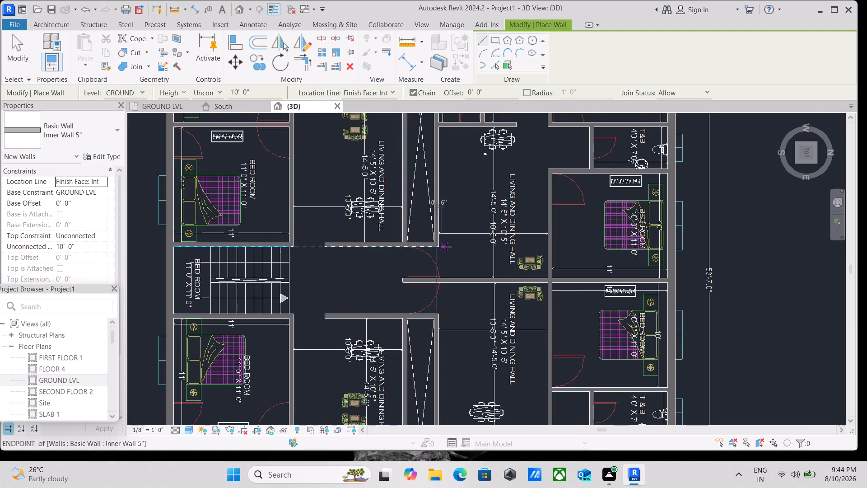
pyautogui.press('Escape')
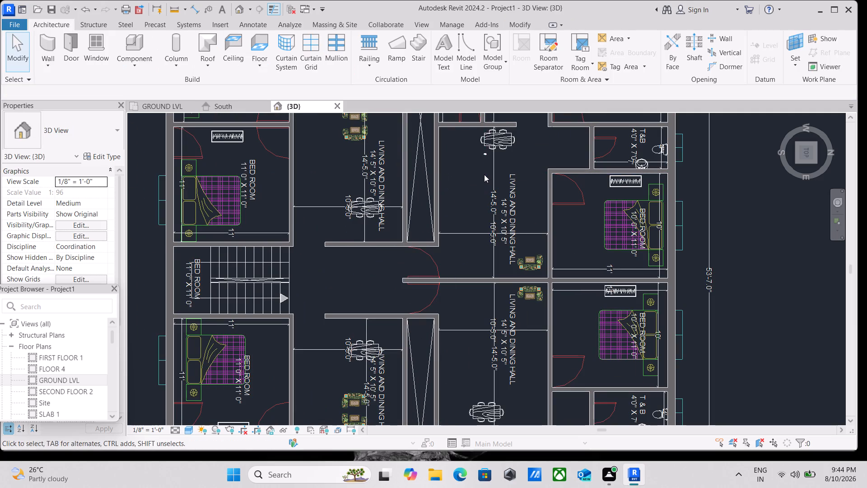
# Examine the walls of the west-end kitchens, wash area, toilets and north-side bedrooms against the plan lines.
pyautogui.moveTo(484, 175); pyautogui.dragTo(436, 269, button='middle')
pyautogui.scroll(3, 523, 180)
pyautogui.scroll(-3, 529, 179)
pyautogui.moveTo(529, 187); pyautogui.dragTo(520, 229, button='middle')
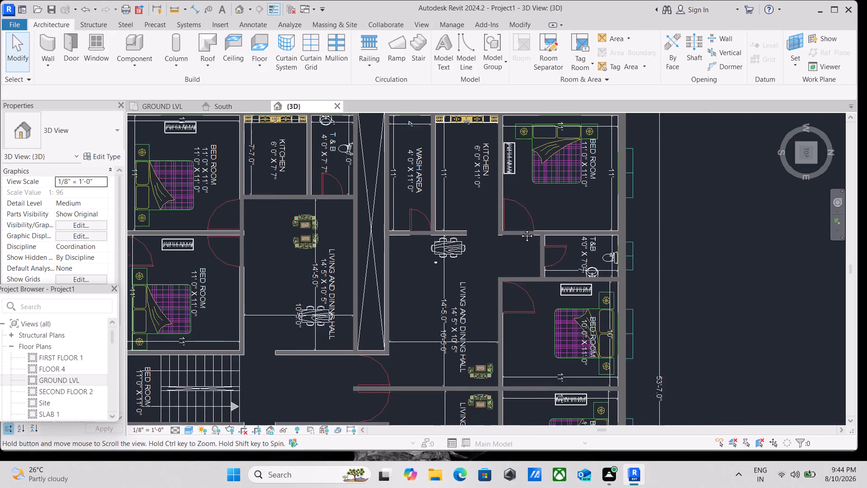
pyautogui.moveTo(520, 229); pyautogui.dragTo(515, 253, button='middle')
pyautogui.scroll(-2, 515, 248)
pyautogui.moveTo(515, 248); pyautogui.dragTo(510, 305, button='middle')
pyautogui.scroll(5, 519, 244)
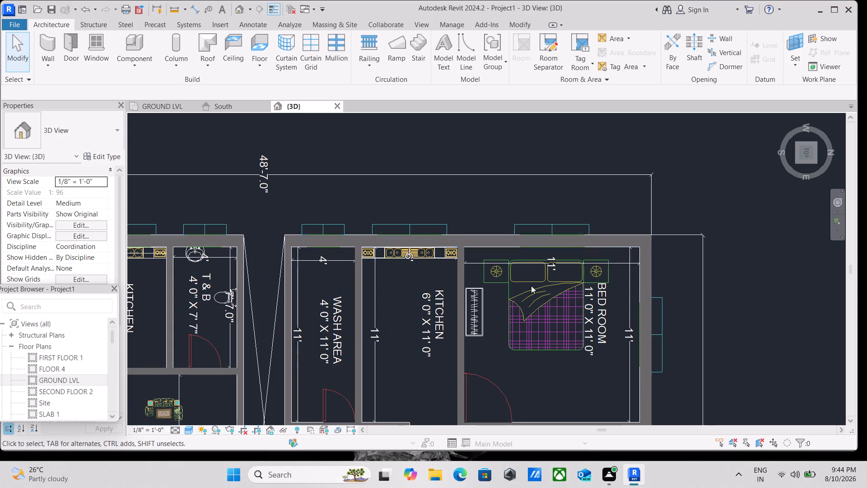
# Examine the walls from the central living halls to the east-end kitchens, wash area, toilets and bedrooms.
pyautogui.scroll(-1, 538, 348)
pyautogui.moveTo(538, 347); pyautogui.dragTo(594, 108, button='middle')
pyautogui.scroll(-1, 462, 308)
pyautogui.moveTo(462, 304); pyautogui.dragTo(491, 142, button='middle')
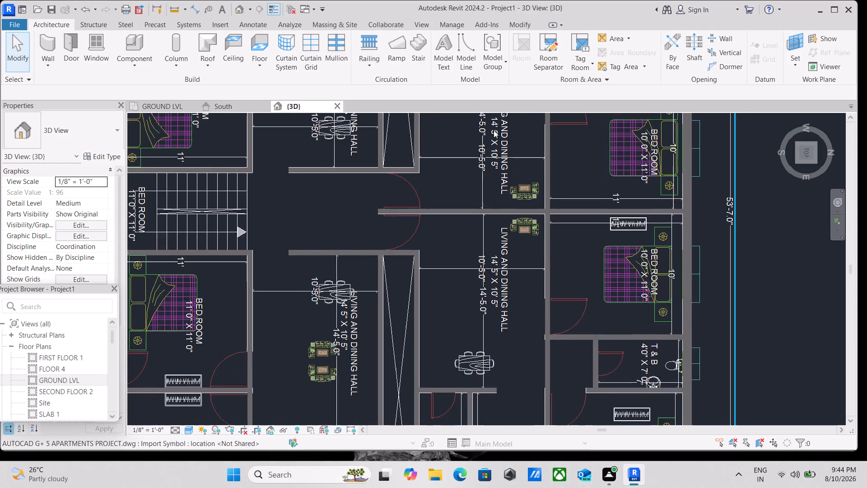
pyautogui.scroll(-2, 483, 190)
pyautogui.moveTo(460, 305); pyautogui.dragTo(486, 160, button='middle')
pyautogui.scroll(4, 496, 286)
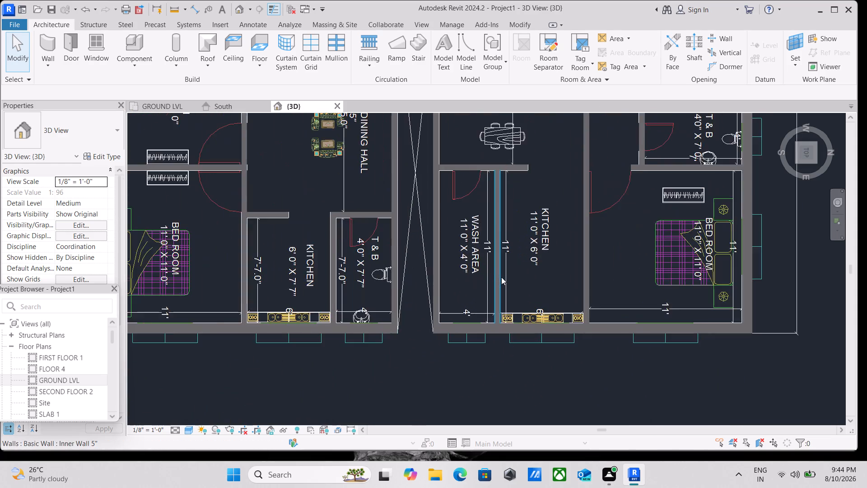
pyautogui.scroll(2, 501, 277)
pyautogui.scroll(-1, 542, 240)
pyautogui.moveTo(542, 240); pyautogui.dragTo(525, 279, button='middle')
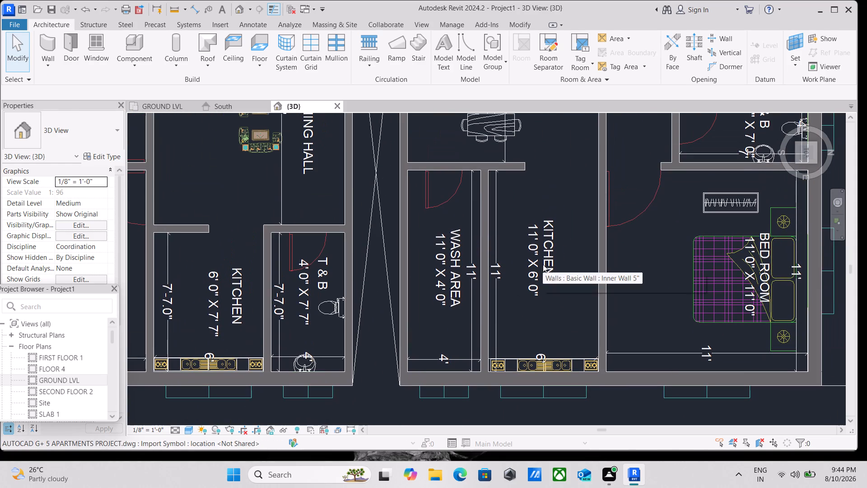
pyautogui.moveTo(543, 264); pyautogui.dragTo(531, 310, button='middle')
pyautogui.scroll(-1, 549, 286)
pyautogui.moveTo(549, 286); pyautogui.dragTo(532, 334, button='middle')
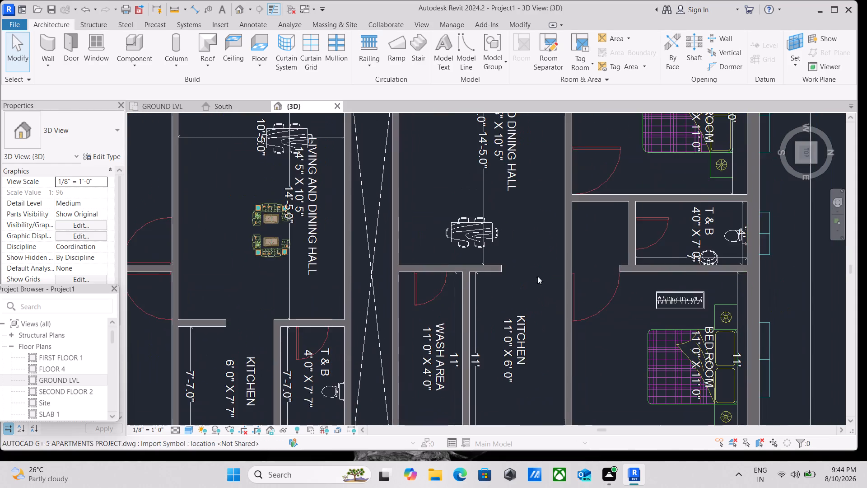
# Examine the walls around the staircase, corridor and south-side bedrooms, and compare both halves of the ground floor plan.
pyautogui.scroll(-2, 537, 259)
pyautogui.moveTo(537, 259); pyautogui.dragTo(657, 336, button='middle')
pyautogui.scroll(-1, 462, 294)
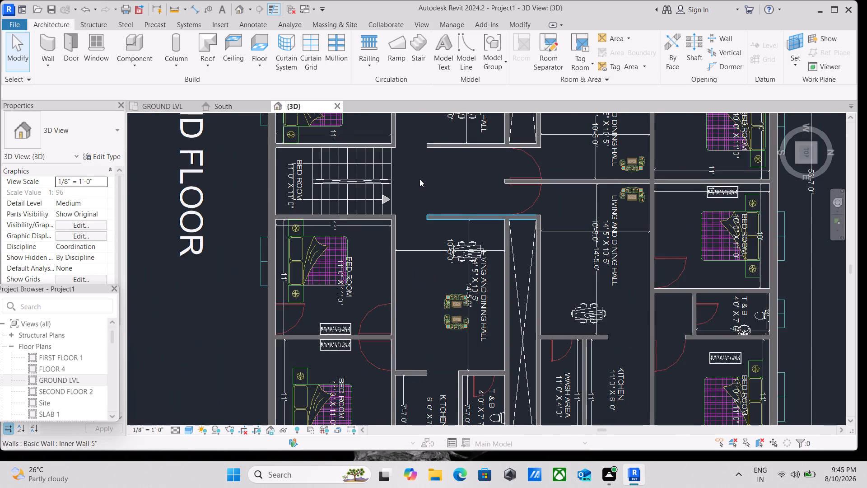
pyautogui.scroll(-1, 420, 179)
pyautogui.moveTo(420, 180); pyautogui.dragTo(515, 270, button='middle')
pyautogui.scroll(2, 436, 190)
pyautogui.scroll(-2, 448, 162)
pyautogui.moveTo(448, 162); pyautogui.dragTo(448, 165, button='middle')
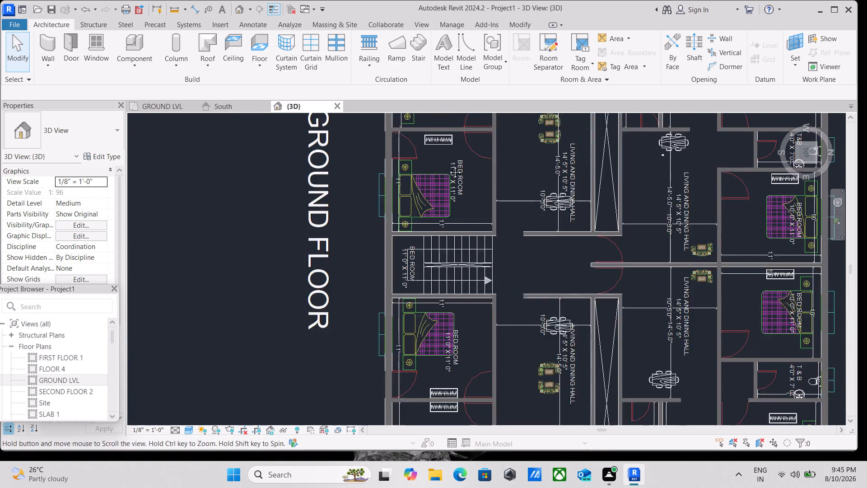
pyautogui.moveTo(448, 165); pyautogui.dragTo(481, 261, button='middle')
pyautogui.scroll(2, 486, 256)
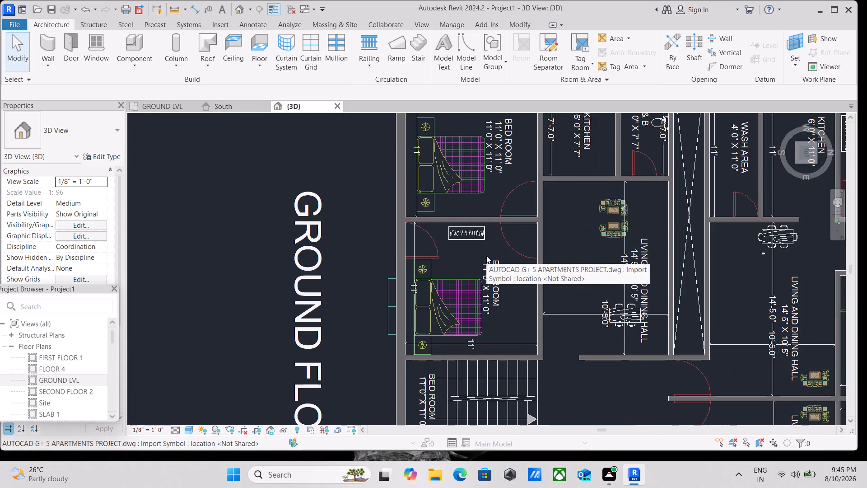
pyautogui.scroll(-2, 486, 256)
pyautogui.moveTo(487, 252); pyautogui.dragTo(406, 271, button='middle')
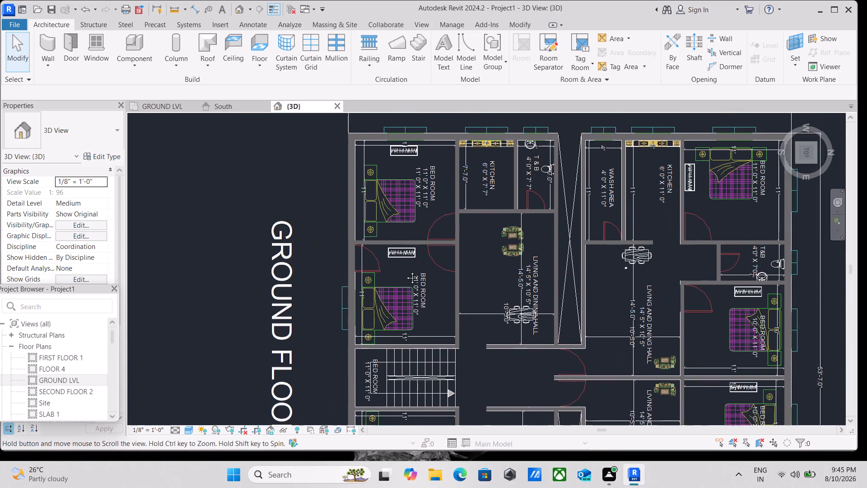
pyautogui.moveTo(406, 271); pyautogui.dragTo(394, 277, button='middle')
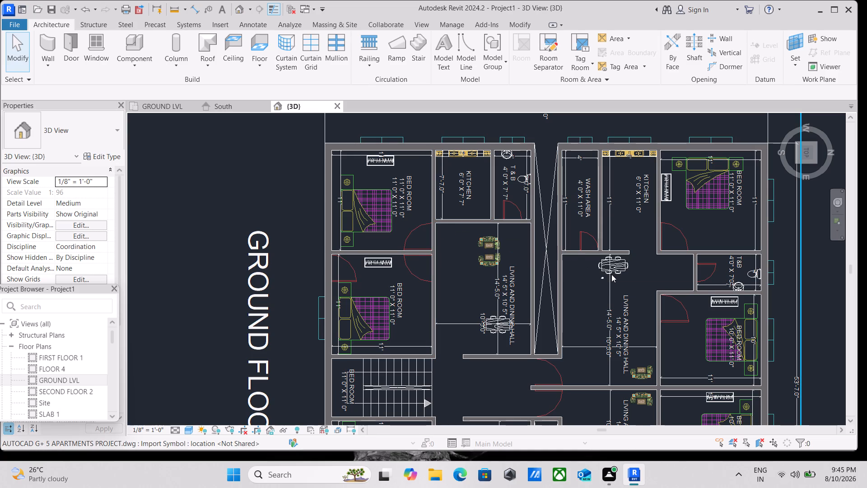
pyautogui.moveTo(611, 274); pyautogui.dragTo(603, 258, button='middle')
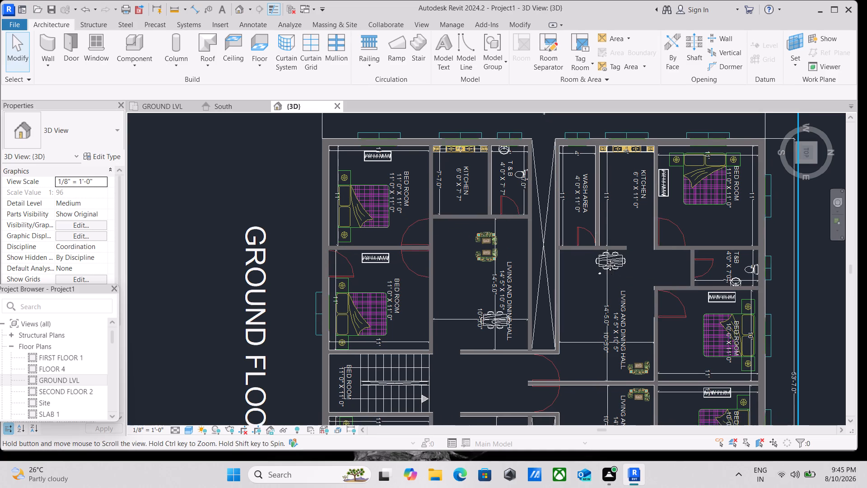
pyautogui.moveTo(603, 258); pyautogui.dragTo(532, 162, button='middle')
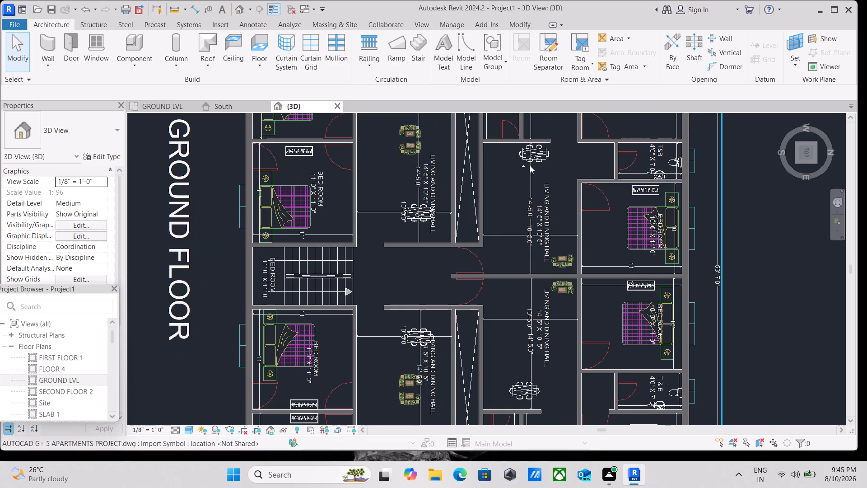
pyautogui.scroll(-2, 527, 203)
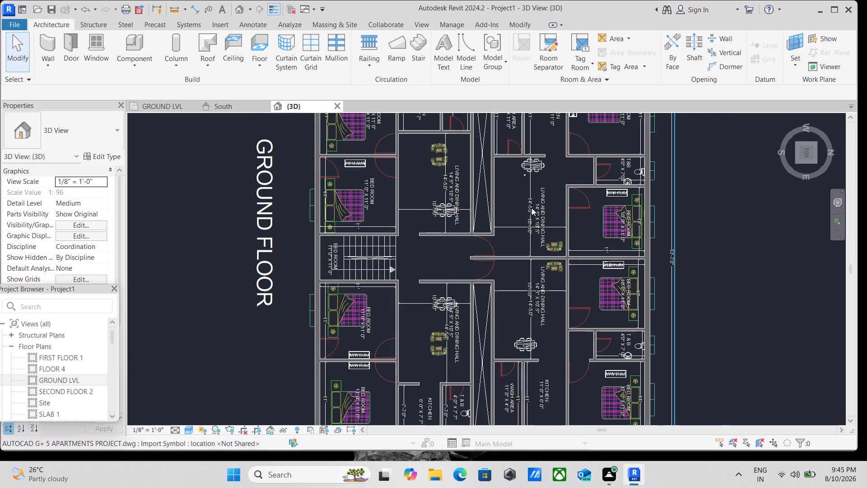
pyautogui.moveTo(531, 208); pyautogui.dragTo(485, 284, button='middle')
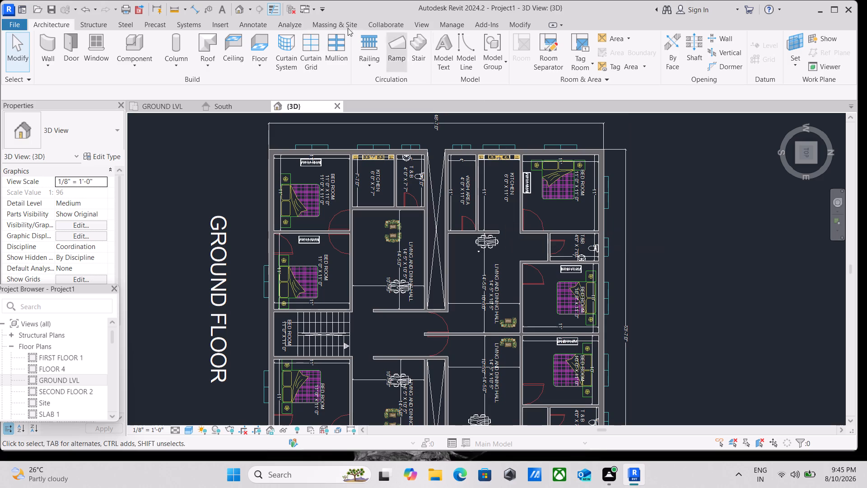
# Examine the ground floor plan around the west-side living and dining hall's table, wash area, kitchen and adjoining bedrooms.
pyautogui.click(257, 65)
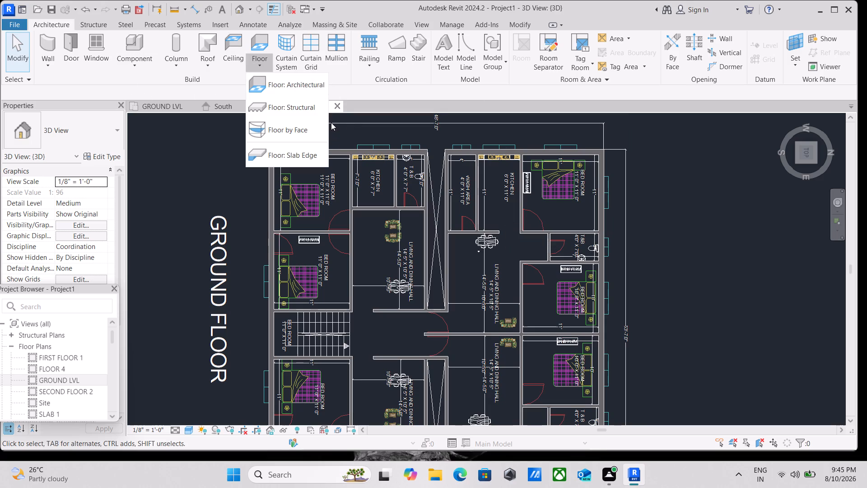
pyautogui.press('Escape')
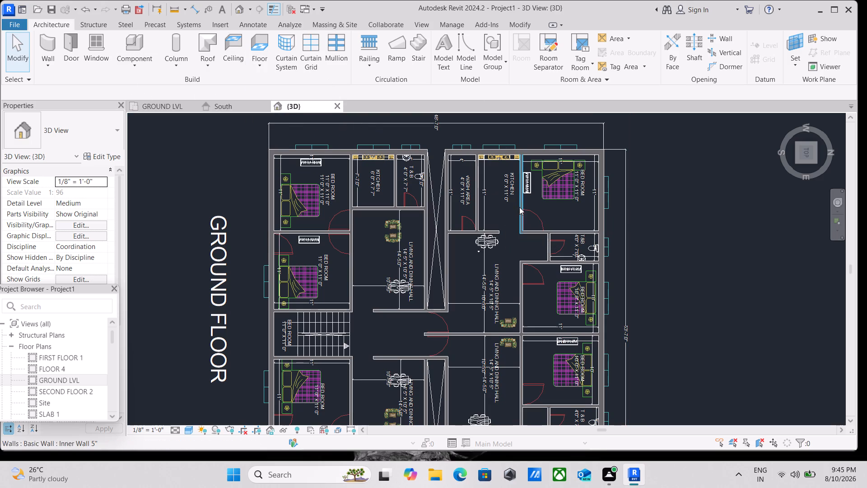
pyautogui.moveTo(521, 238); pyautogui.dragTo(509, 208, button='middle')
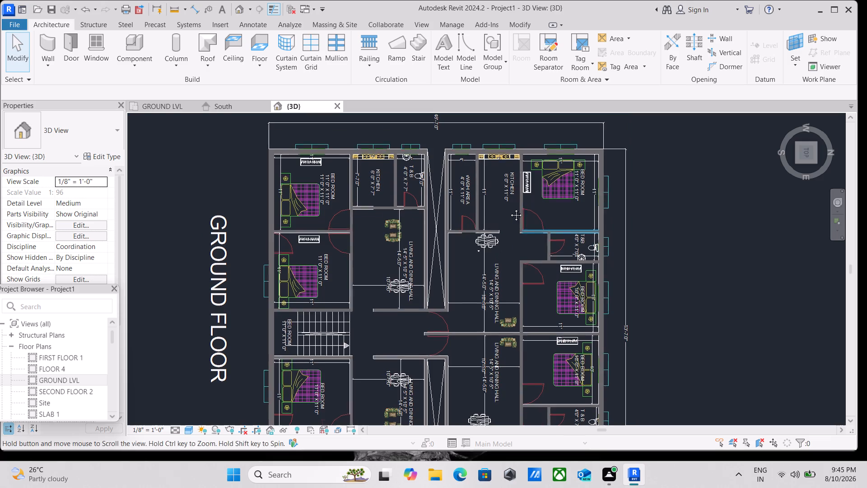
pyautogui.moveTo(509, 208); pyautogui.dragTo(478, 144, button='middle')
pyautogui.moveTo(470, 161); pyautogui.dragTo(469, 243, button='middle')
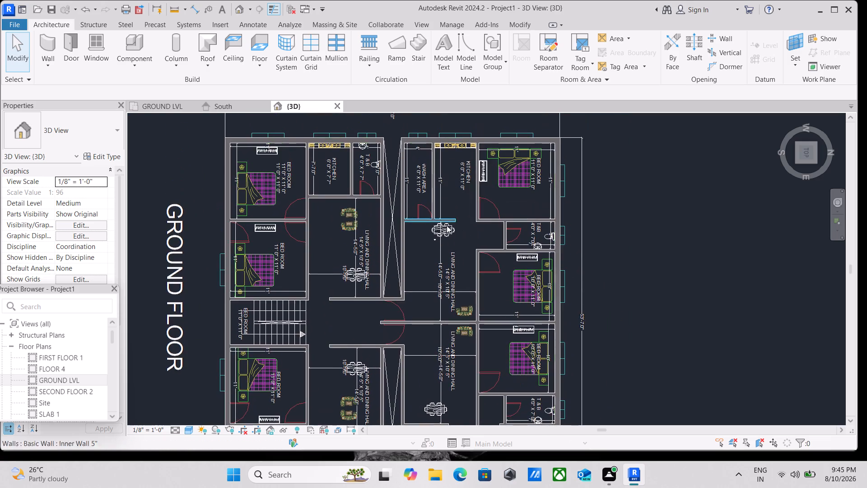
pyautogui.scroll(8, 441, 229)
pyautogui.scroll(7, 414, 296)
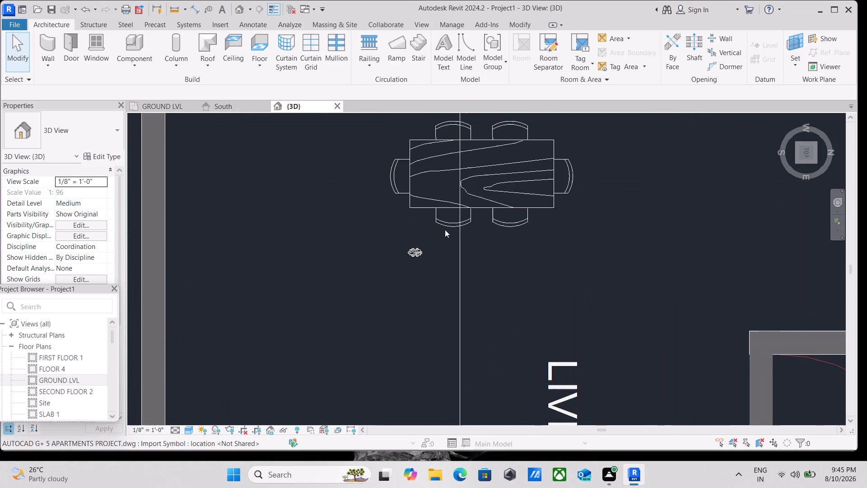
pyautogui.scroll(2, 415, 244)
pyautogui.scroll(-6, 415, 244)
pyautogui.scroll(-3, 479, 248)
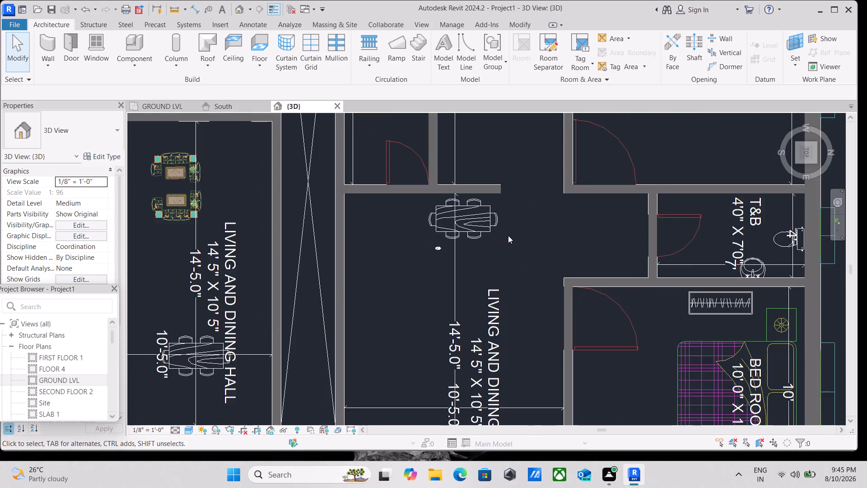
pyautogui.scroll(-3, 508, 235)
pyautogui.moveTo(508, 236); pyautogui.dragTo(390, 292, button='middle')
pyautogui.scroll(-2, 455, 211)
pyautogui.moveTo(452, 220); pyautogui.dragTo(445, 260, button='middle')
pyautogui.scroll(1, 348, 213)
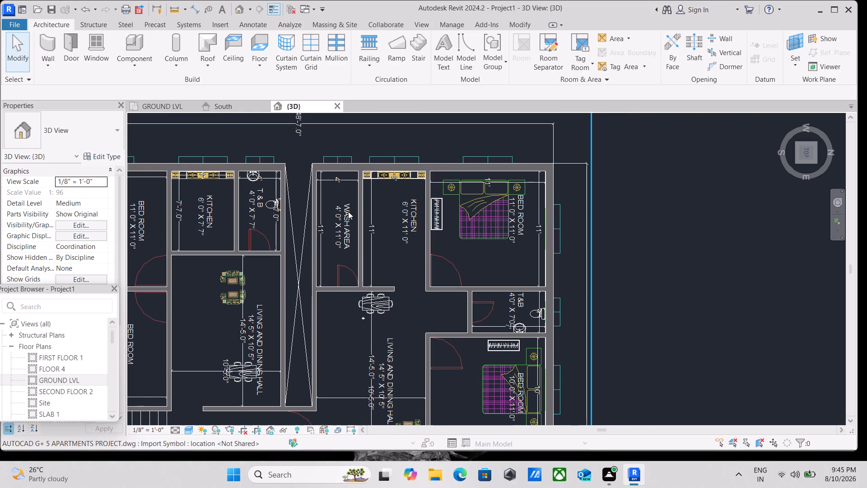
pyautogui.scroll(1, 348, 211)
# Start an architectural floor and set the structure layer thickness of the Generic - 12" floor type to 6".
pyautogui.click(263, 65)
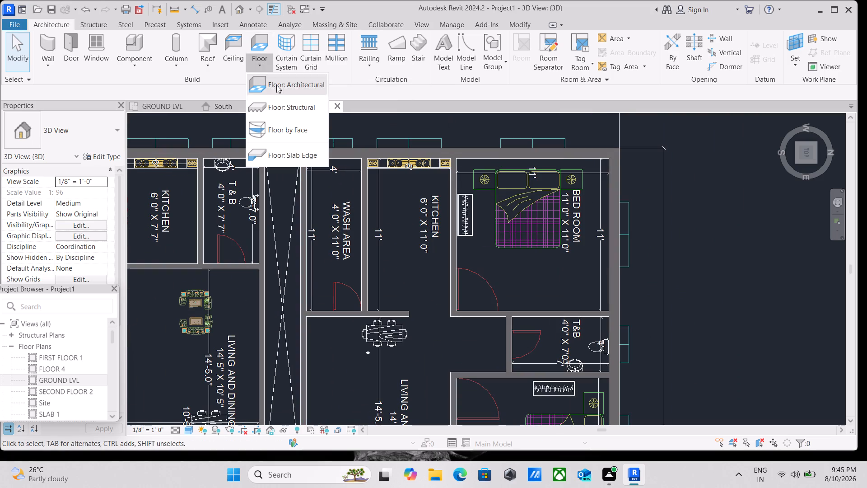
pyautogui.click(284, 86)
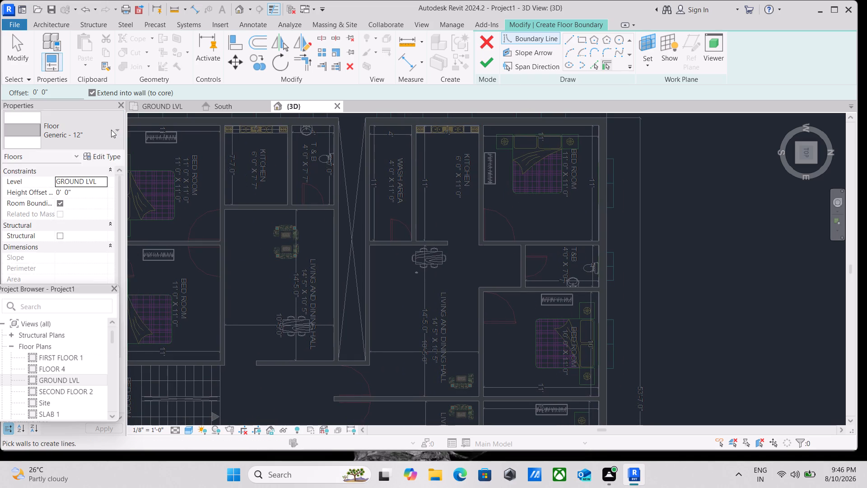
pyautogui.click(111, 130)
pyautogui.click(111, 130)
pyautogui.click(102, 159)
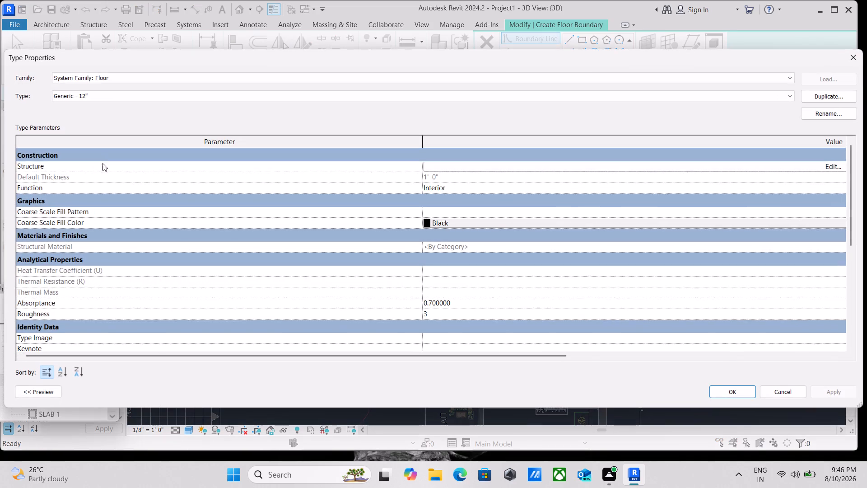
pyautogui.click(580, 174)
pyautogui.click(584, 165)
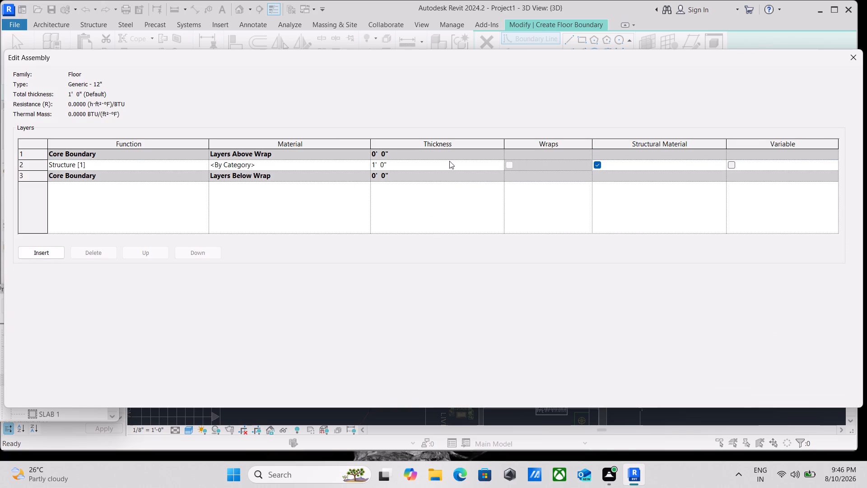
pyautogui.click(433, 164)
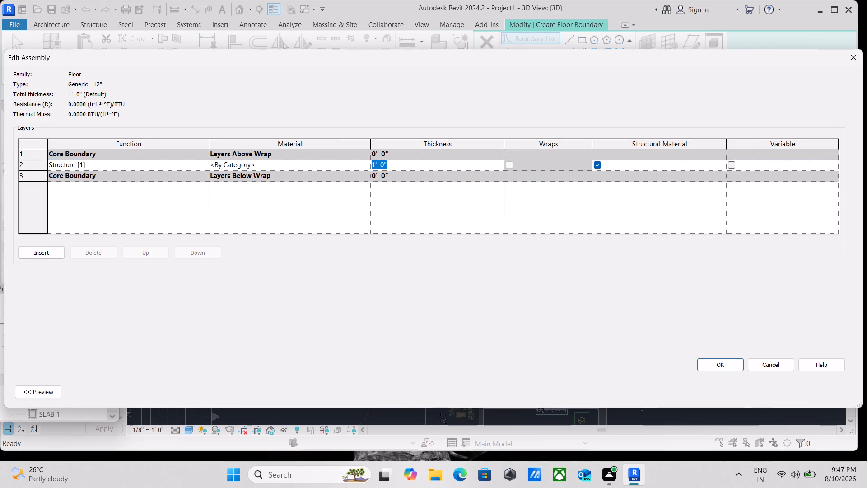
pyautogui.press('6')
pyautogui.hotkey('shift', '"')
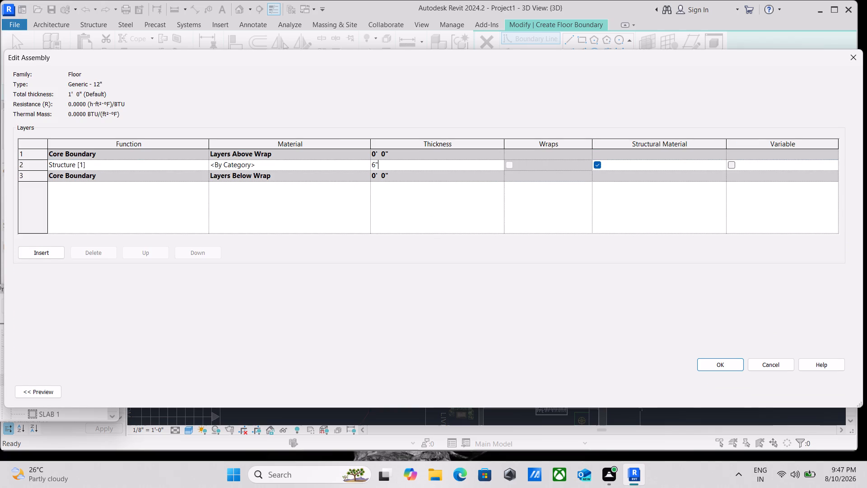
pyautogui.click(433, 164)
pyautogui.click(718, 366)
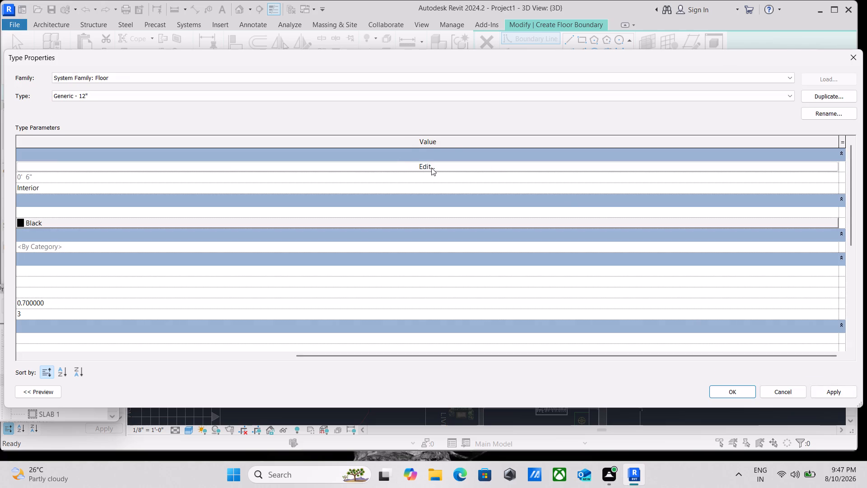
# Duplicate the floor type under the name BATHRO0M TILES.
pyautogui.click(839, 99)
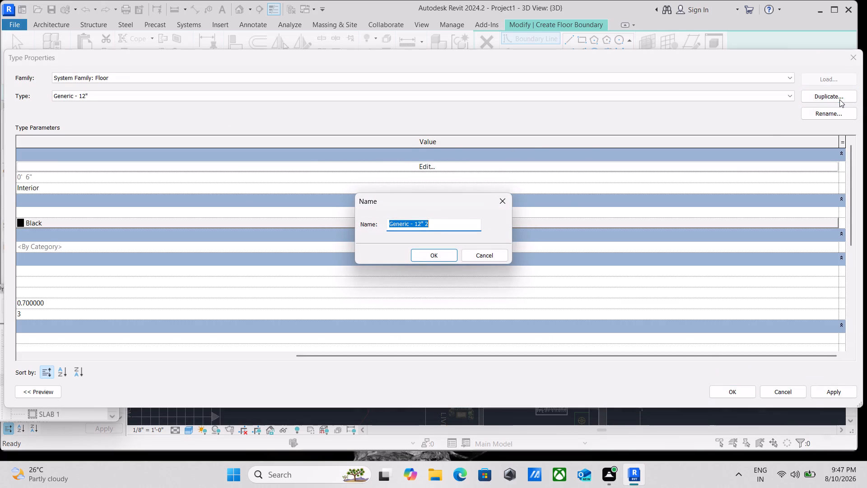
pyautogui.press('BackSpace')
pyautogui.write('BATH')
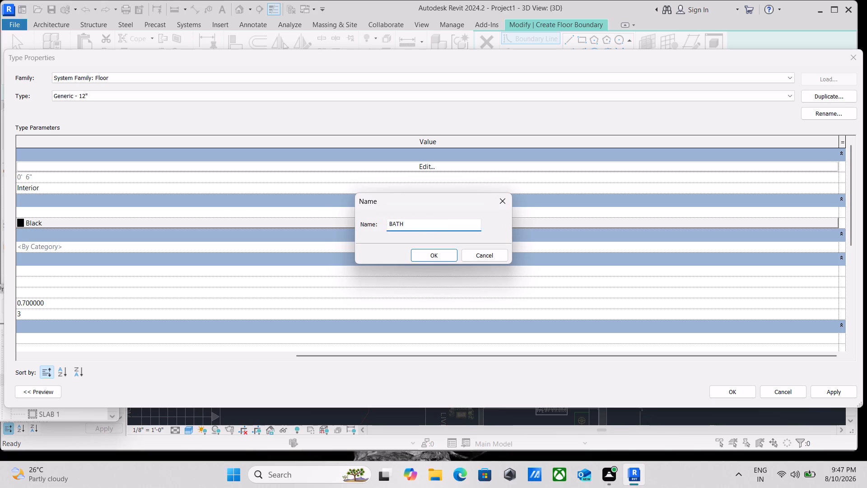
pyautogui.write('RO')
pyautogui.write('0M')
pyautogui.press('space')
pyautogui.write('TILES')
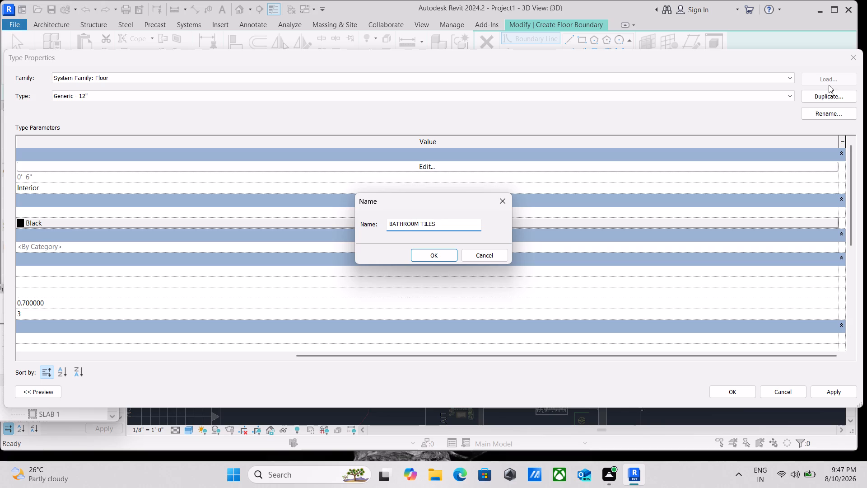
pyautogui.click(424, 255)
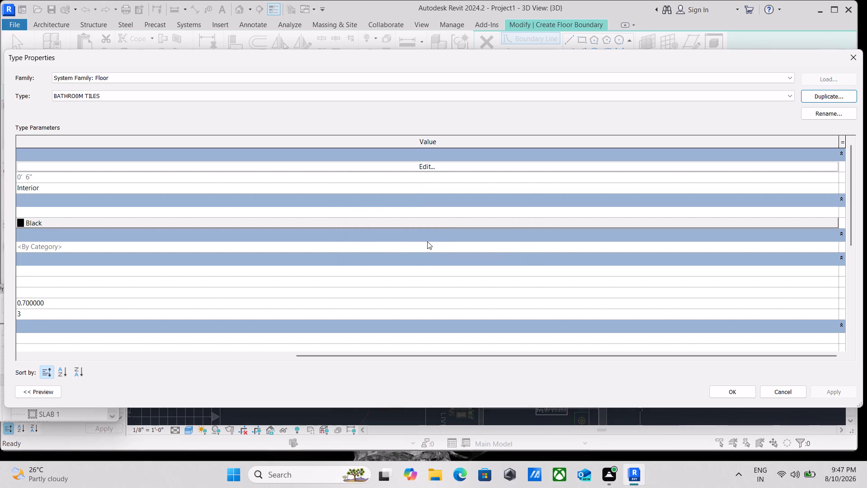
# Create a new material in the Material Browser for the structure layer of the bathroom tiles floor type.
pyautogui.click(422, 166)
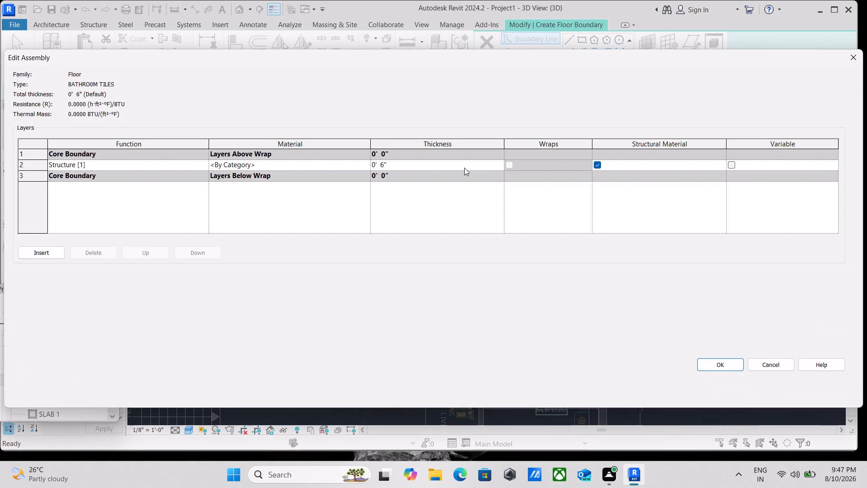
pyautogui.click(472, 165)
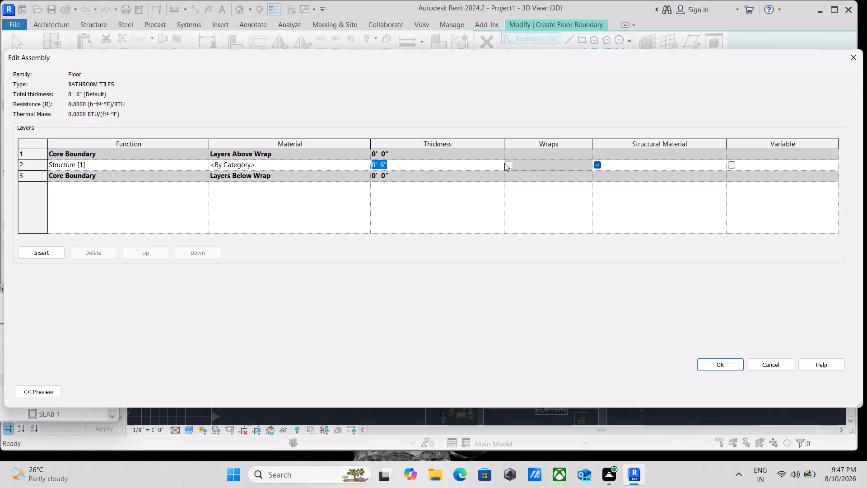
pyautogui.click(494, 163)
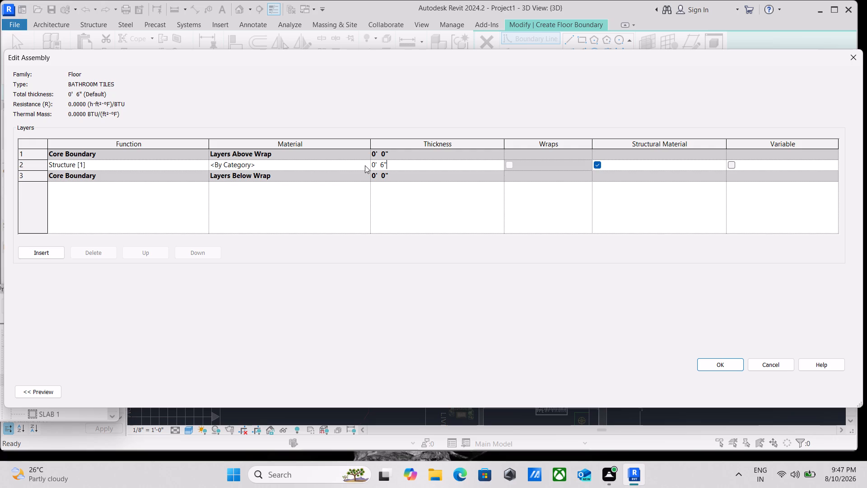
pyautogui.click(365, 165)
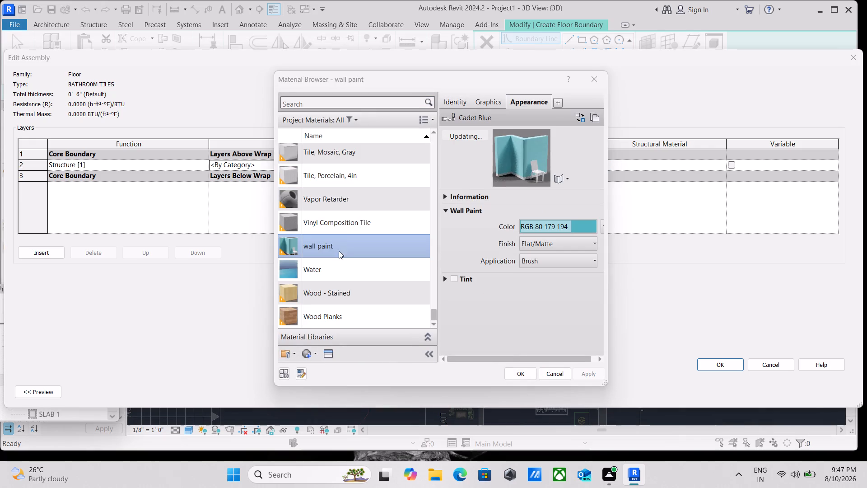
pyautogui.scroll(-2, 342, 248)
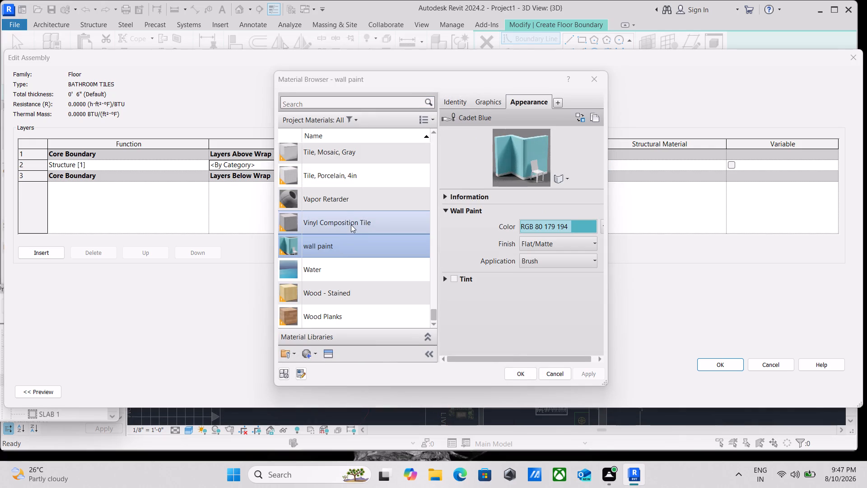
pyautogui.click(342, 160)
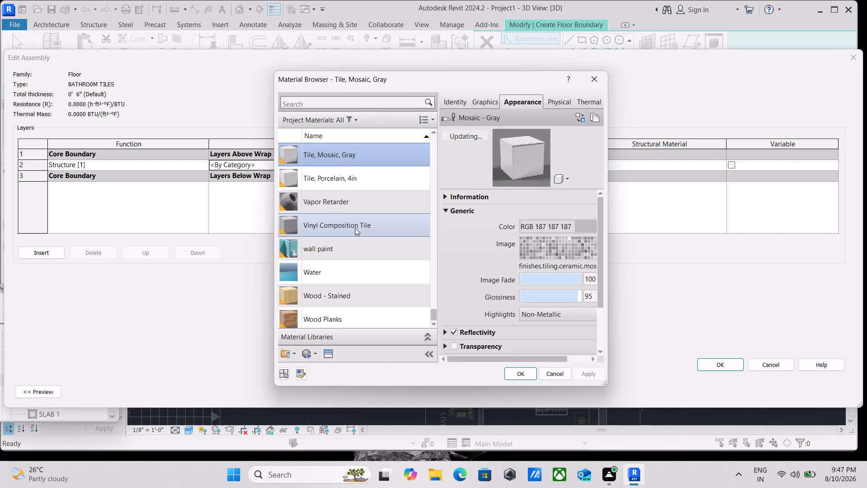
pyautogui.scroll(-2, 352, 235)
pyautogui.scroll(-2, 336, 273)
pyautogui.scroll(-2, 339, 319)
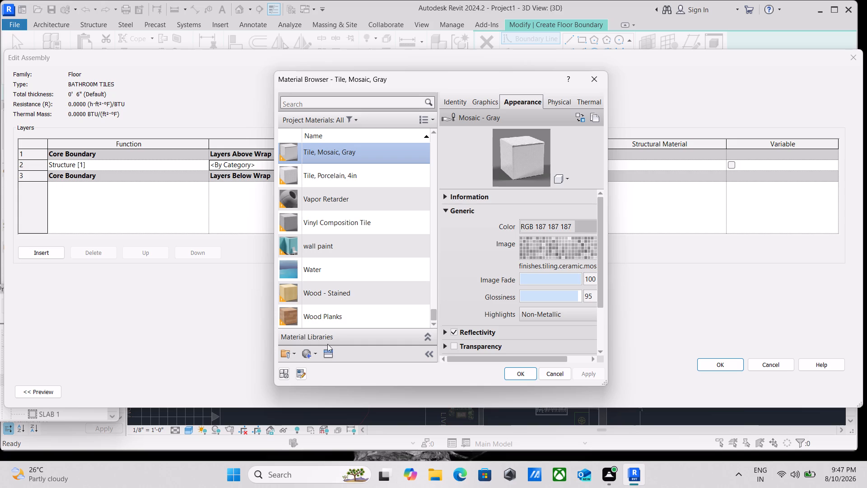
pyautogui.scroll(1, 322, 351)
pyautogui.click(308, 351)
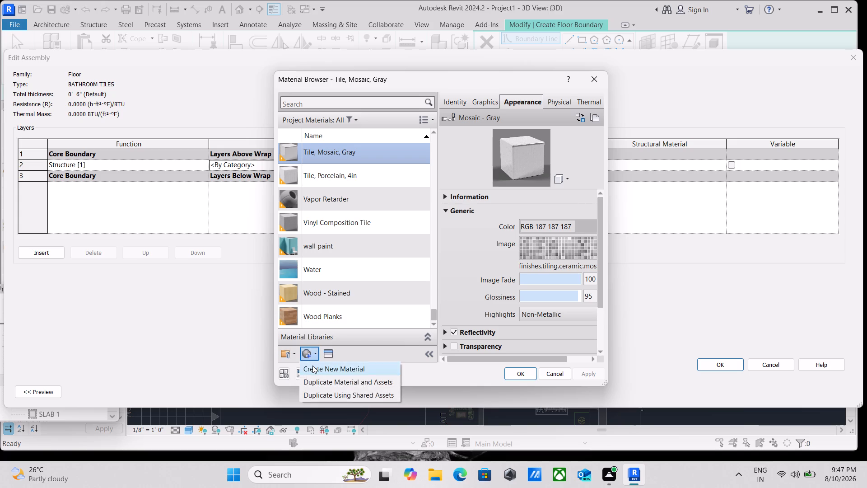
pyautogui.click(313, 366)
# Rename the newly created default material as bathroom tiles.
pyautogui.scroll(-1, 331, 234)
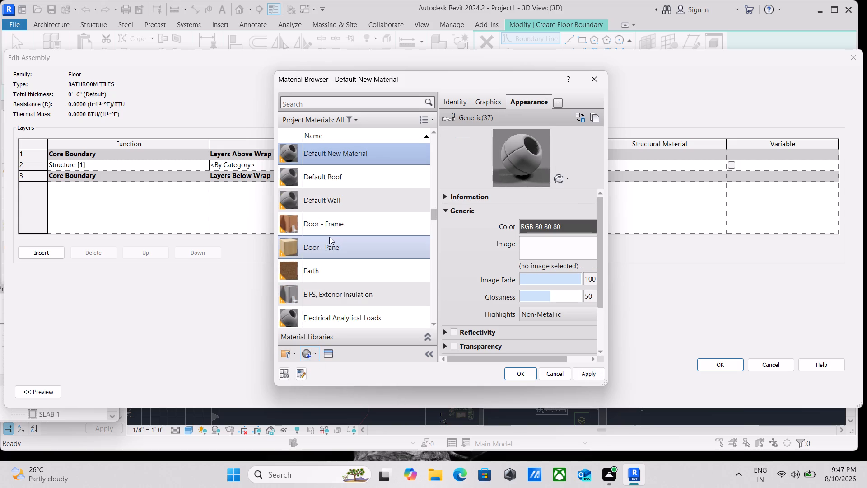
pyautogui.scroll(1, 329, 239)
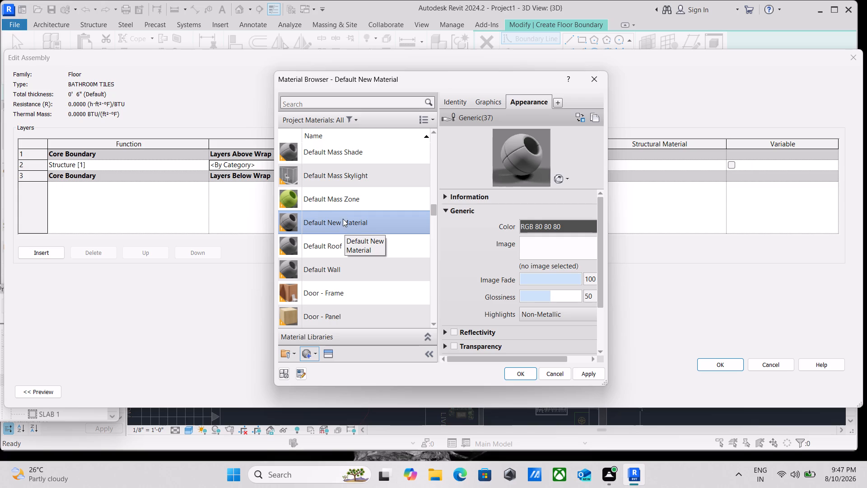
pyautogui.click(344, 225)
pyautogui.click(360, 221)
pyautogui.rightClick(360, 221)
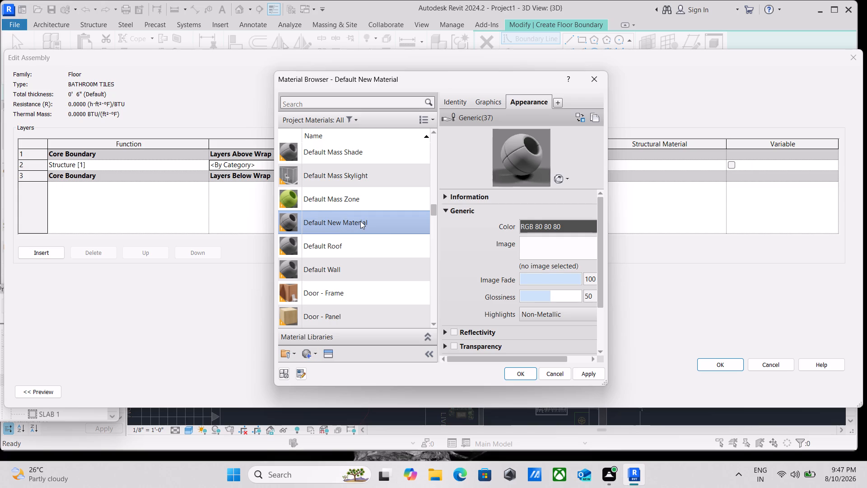
pyautogui.click(397, 265)
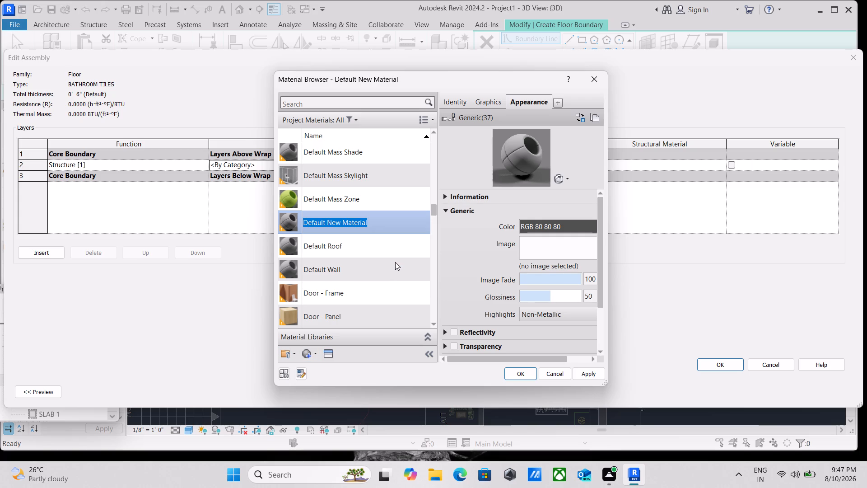
pyautogui.press('BackSpace')
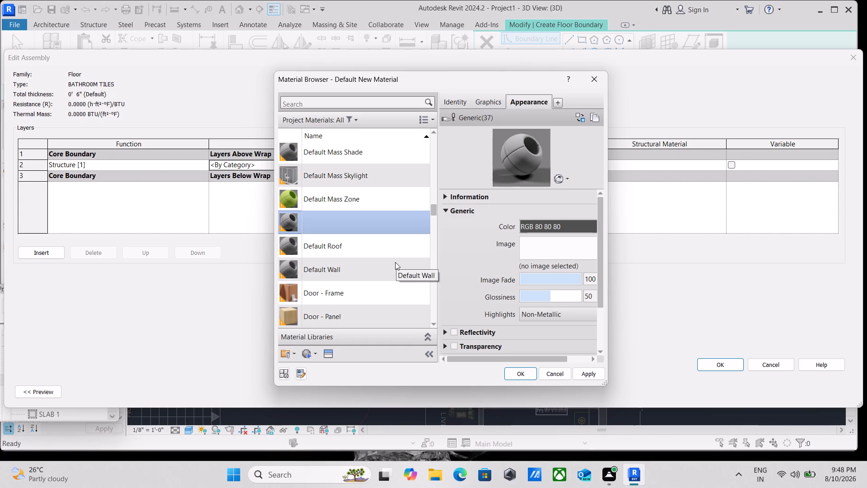
pyautogui.write('DOO')
pyautogui.press('BackSpace')
pyautogui.press('BackSpace')
pyautogui.press('BackSpace')
pyautogui.write('FL')
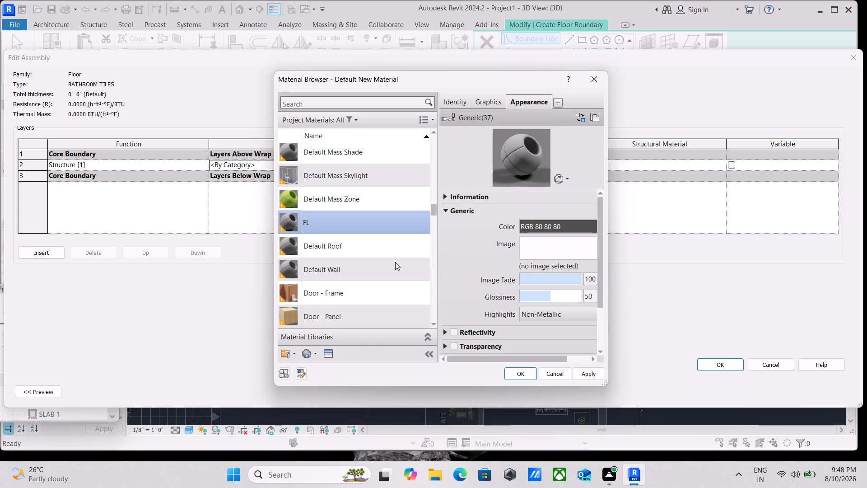
pyautogui.press('BackSpace')
pyautogui.press('BackSpace')
pyautogui.write('floo')
pyautogui.press('BackSpace')
pyautogui.press('BackSpace')
pyautogui.press('BackSpace')
pyautogui.press('BackSpace')
pyautogui.write('bath')
pyautogui.write('room')
pyautogui.press('space')
pyautogui.write('tilies')
pyautogui.press('BackSpace')
pyautogui.press('BackSpace')
pyautogui.press('BackSpace')
pyautogui.press('BackSpace')
pyautogui.press('BackSpace')
pyautogui.press('BackSpace')
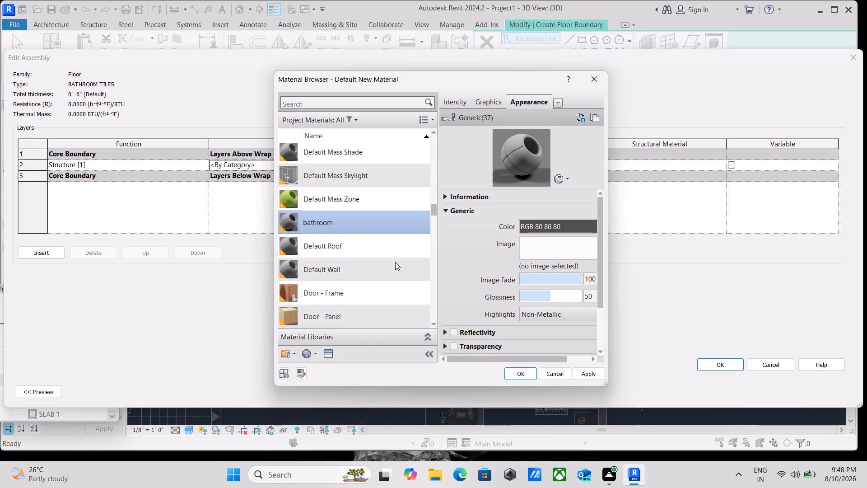
pyautogui.write('tiles')
pyautogui.press('Return')
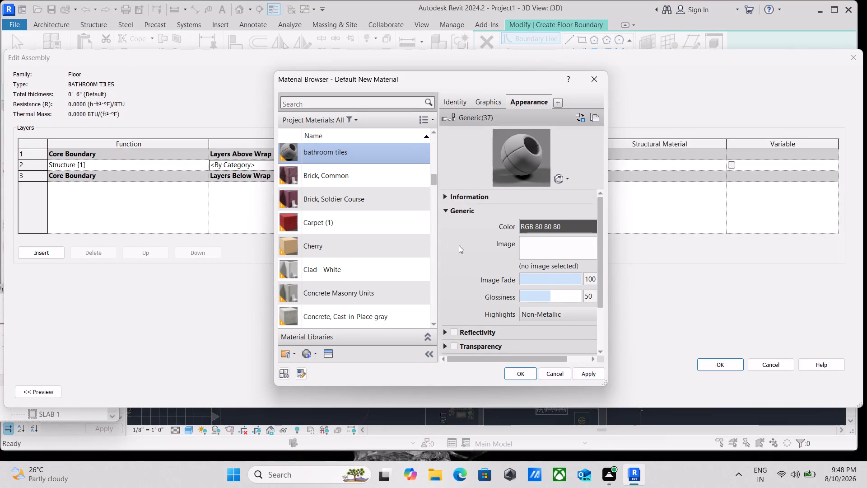
# Open the Asset Browser for the bathroom tiles material, enlarge it and its category list, and expand the Appearance Library.
pyautogui.click(325, 355)
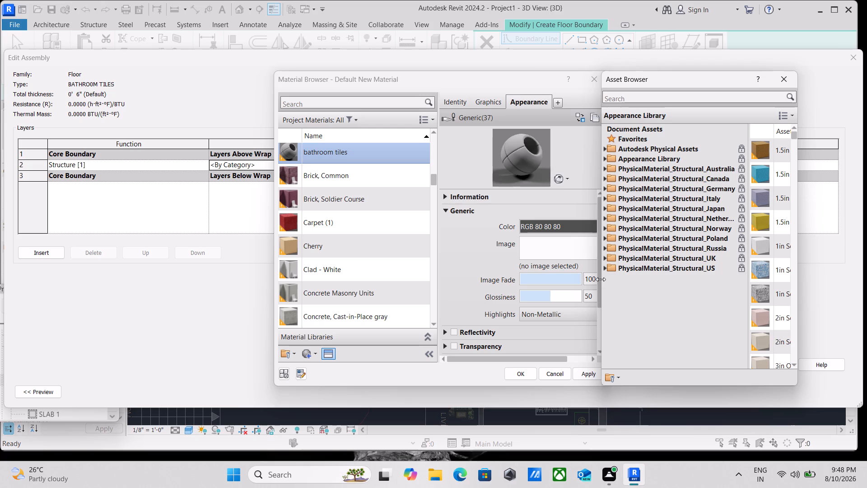
pyautogui.moveTo(601, 279); pyautogui.dragTo(576, 279)
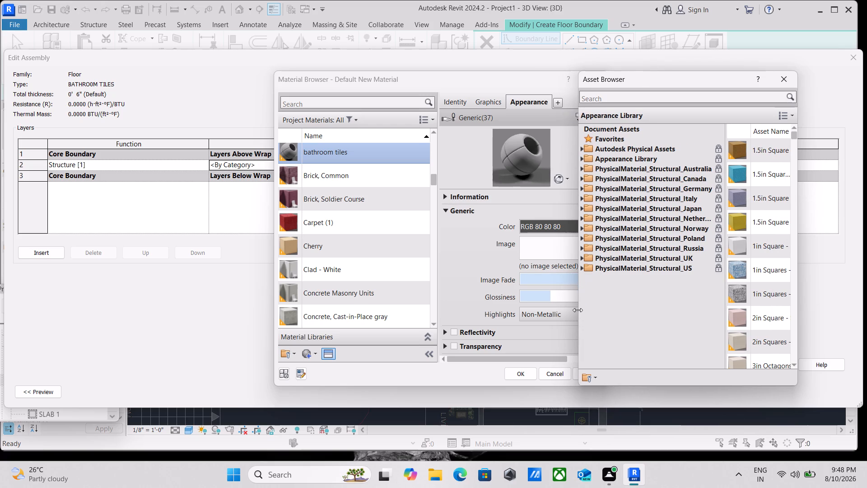
pyautogui.moveTo(578, 310); pyautogui.dragTo(400, 291)
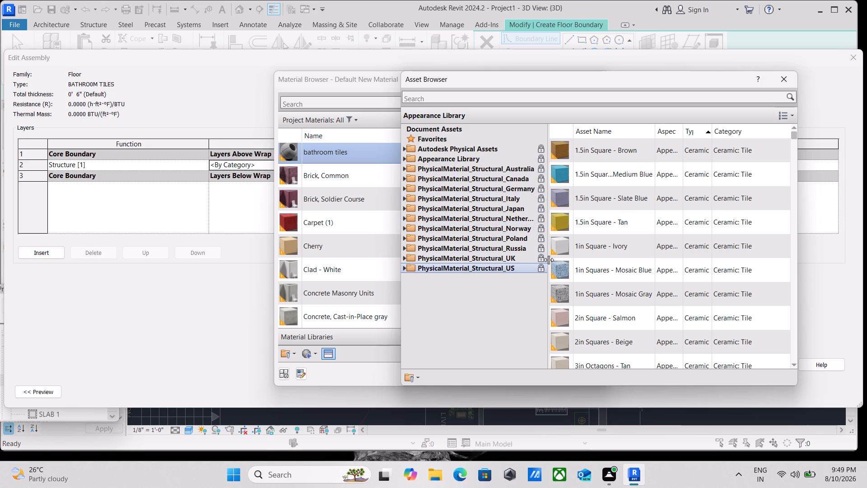
pyautogui.click(406, 161)
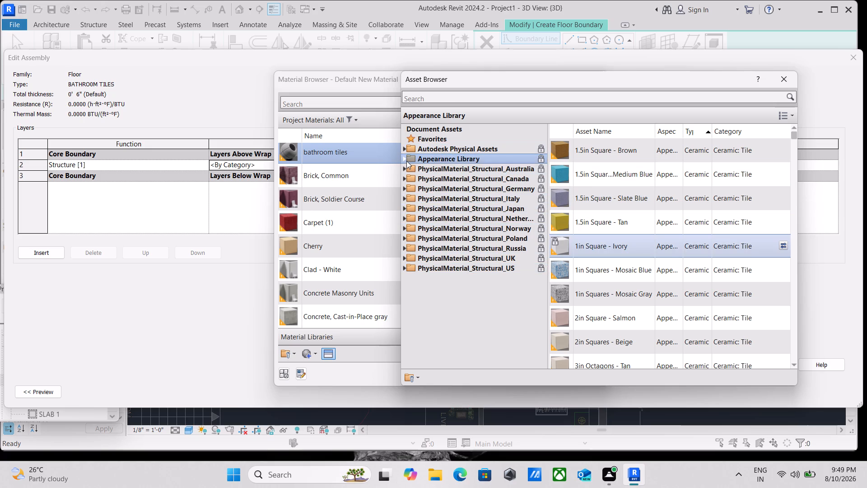
pyautogui.click(406, 160)
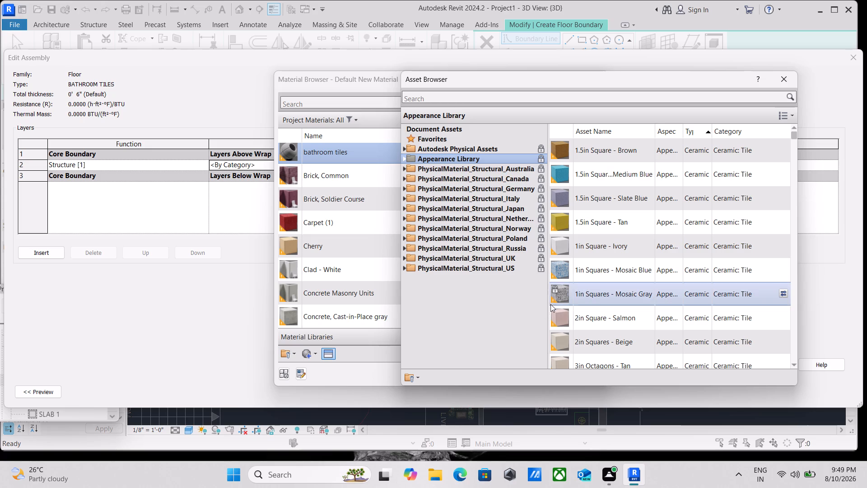
pyautogui.moveTo(547, 308); pyautogui.dragTo(563, 306)
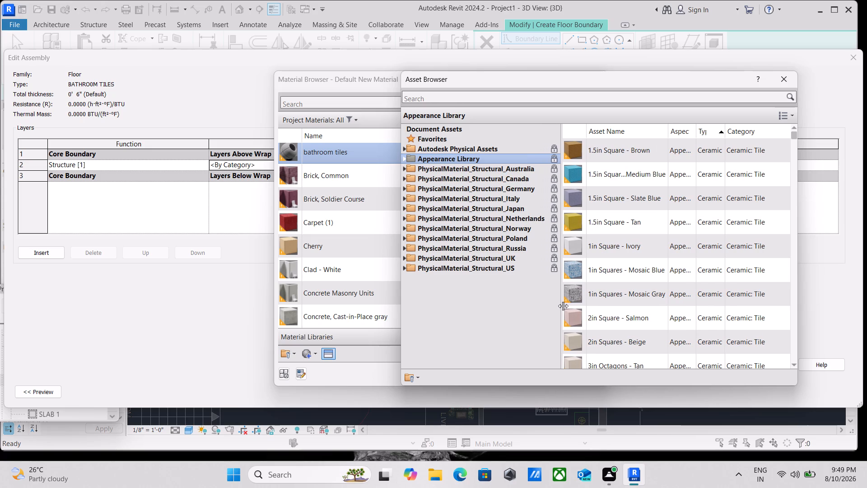
pyautogui.moveTo(563, 306); pyautogui.dragTo(583, 304)
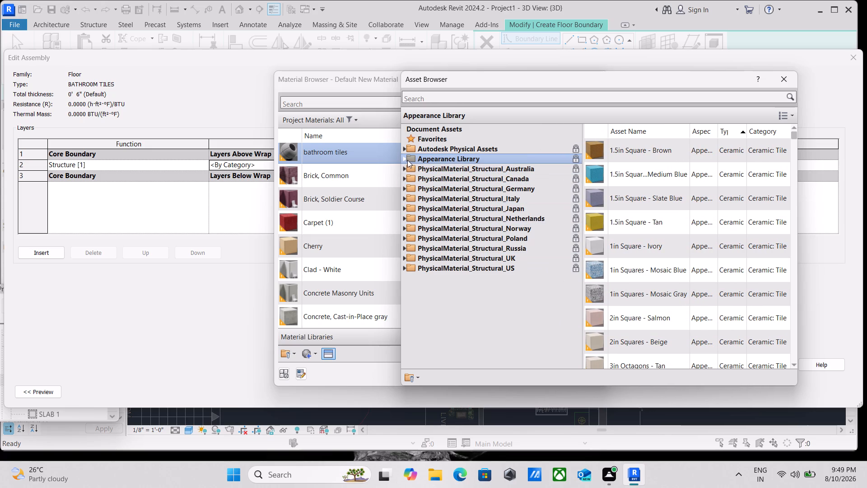
pyautogui.click(406, 159)
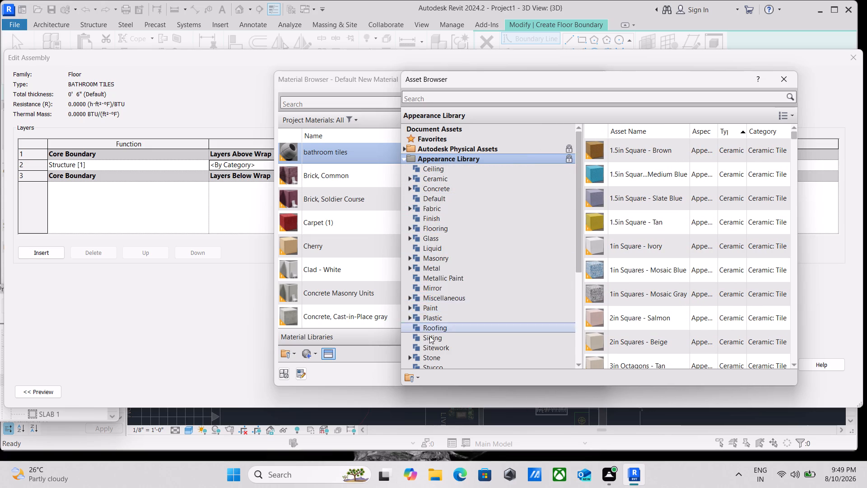
# Look through the Appearance Library's categories for one suited to the bathroom floor tiles.
pyautogui.scroll(-3, 427, 338)
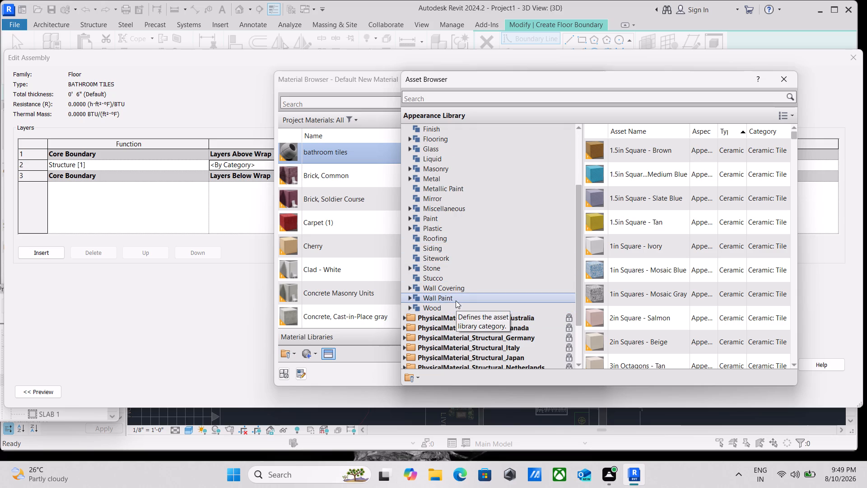
pyautogui.scroll(3, 448, 250)
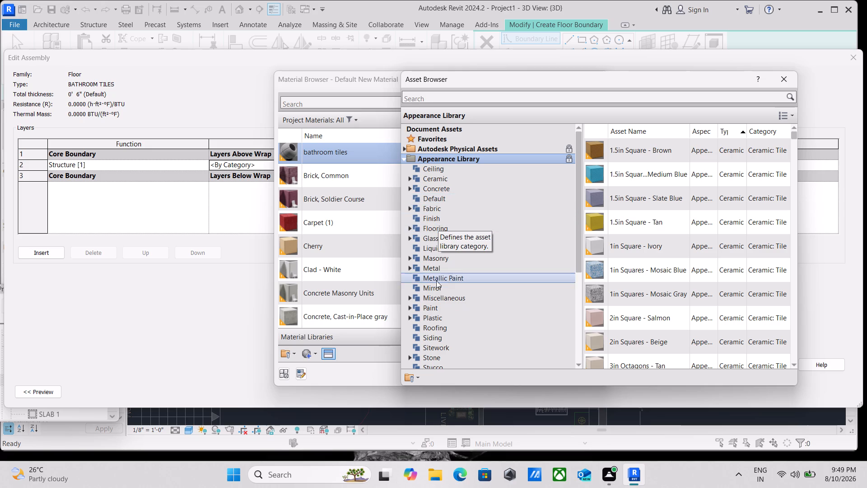
pyautogui.scroll(-1, 454, 200)
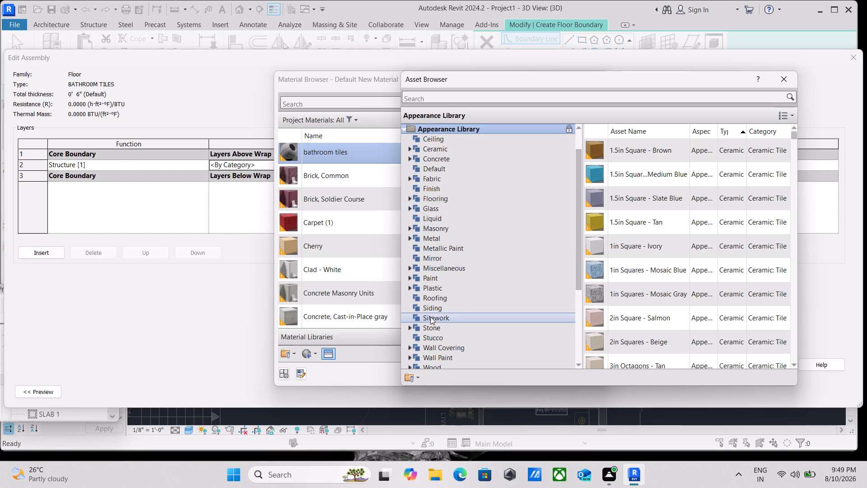
pyautogui.scroll(-1, 447, 330)
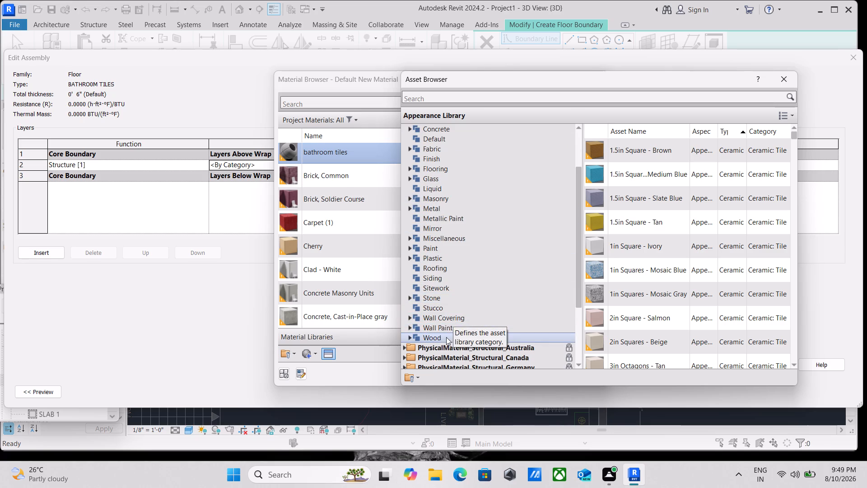
pyautogui.scroll(-1, 424, 327)
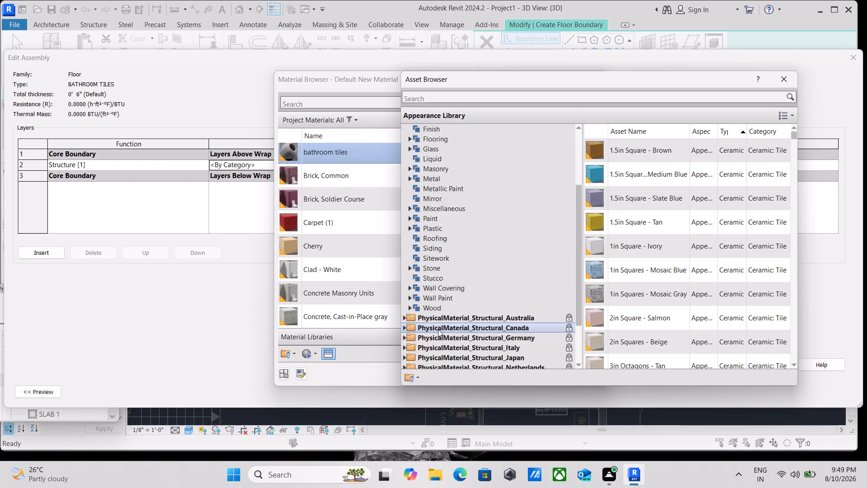
pyautogui.scroll(2, 440, 317)
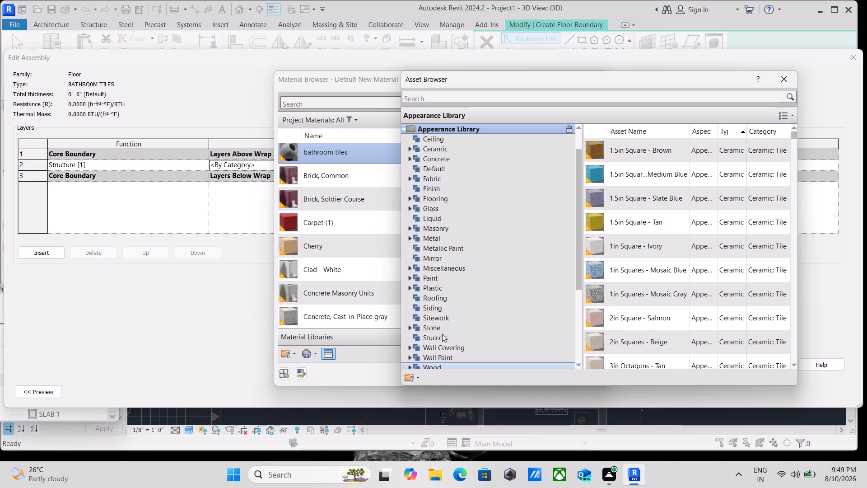
pyautogui.scroll(1, 428, 248)
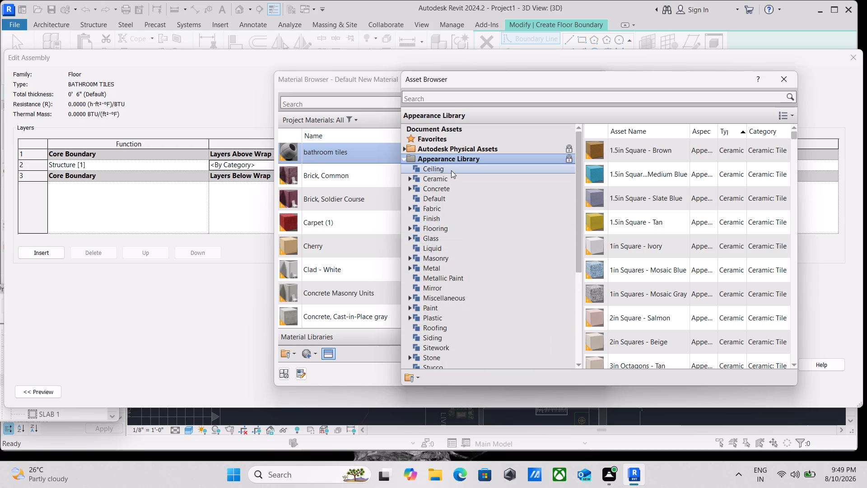
pyautogui.scroll(-1, 452, 184)
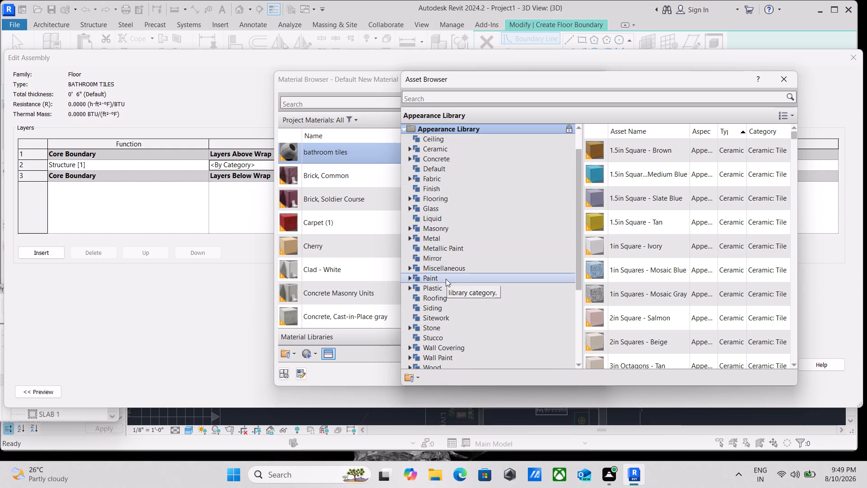
pyautogui.scroll(-2, 446, 292)
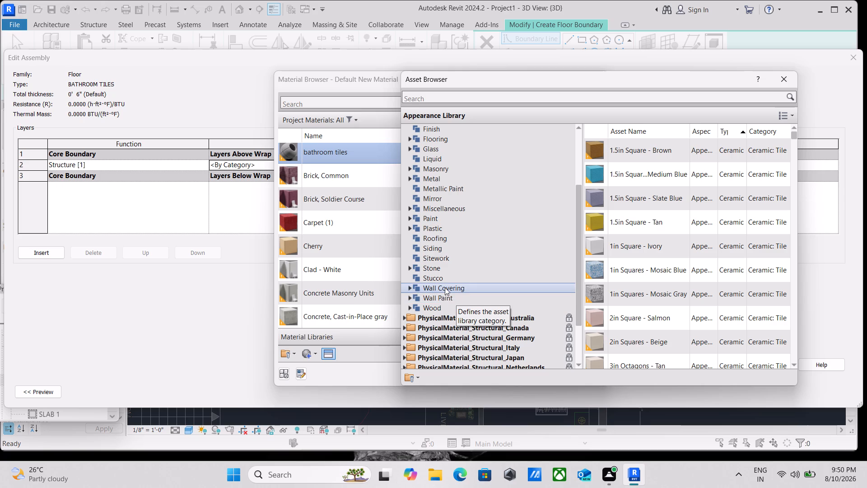
pyautogui.scroll(-1, 435, 298)
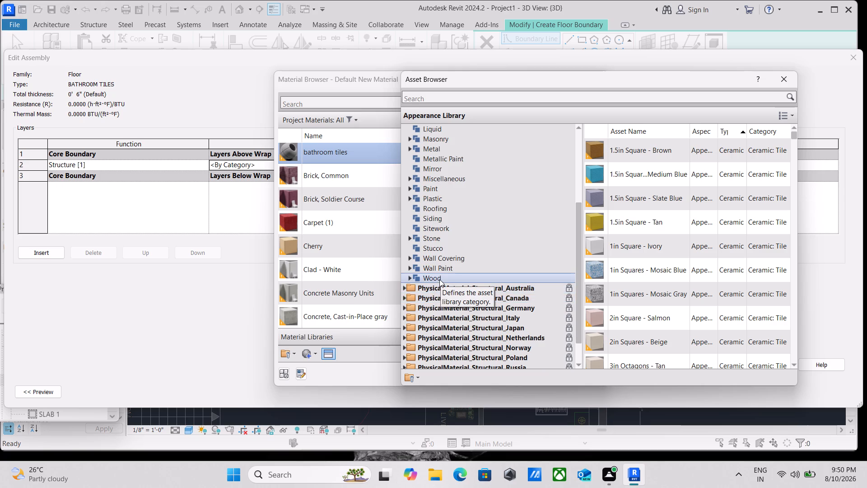
pyautogui.scroll(2, 439, 279)
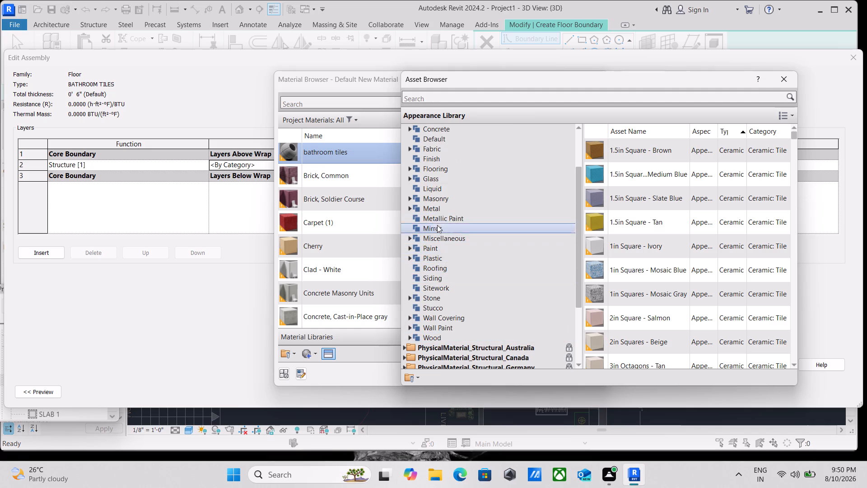
# Expand the Flooring category of the Appearance Library and list its Tile assets.
pyautogui.click(440, 169)
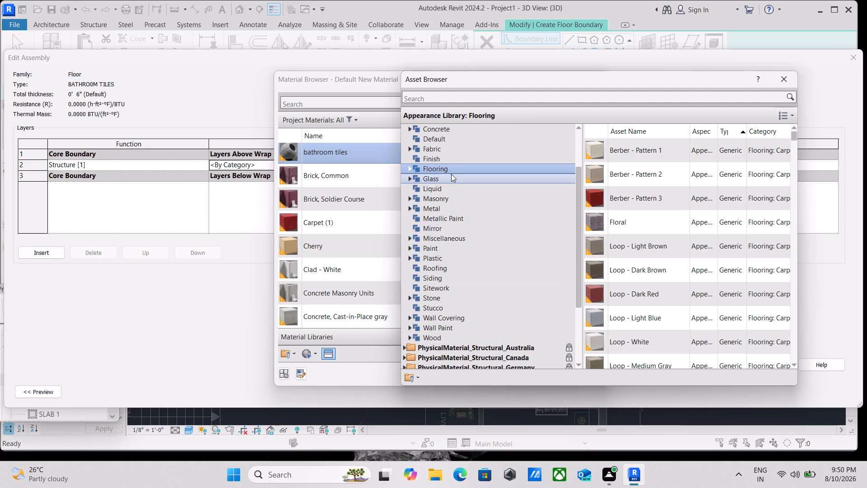
pyautogui.doubleClick(450, 171)
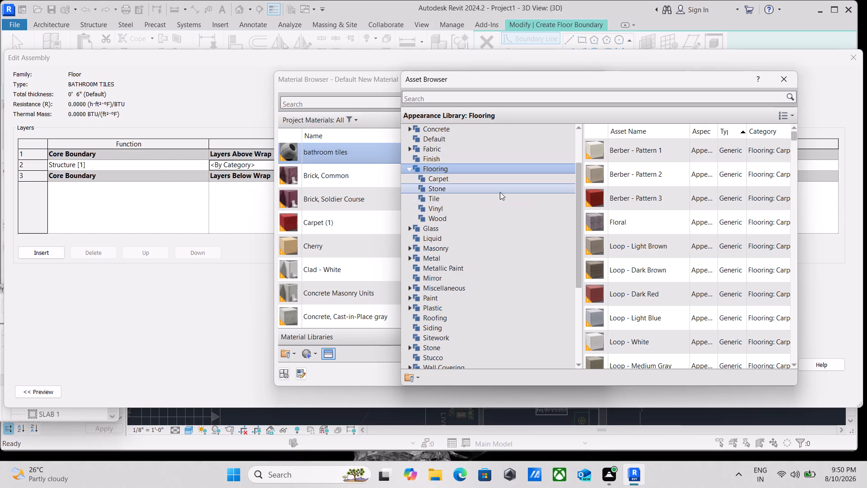
pyautogui.click(445, 197)
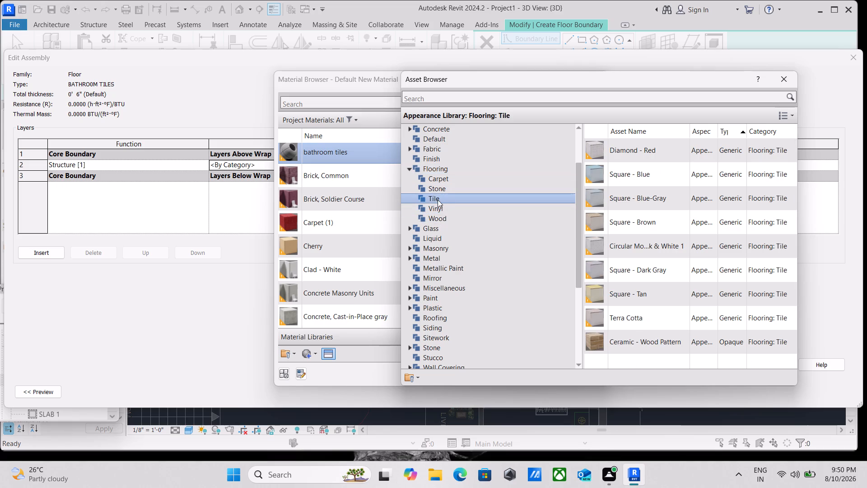
pyautogui.doubleClick(438, 200)
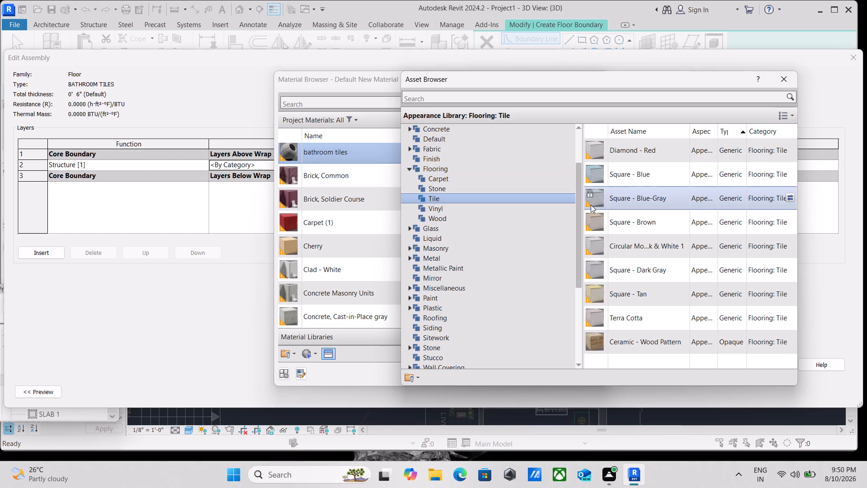
pyautogui.click(429, 193)
pyautogui.doubleClick(426, 199)
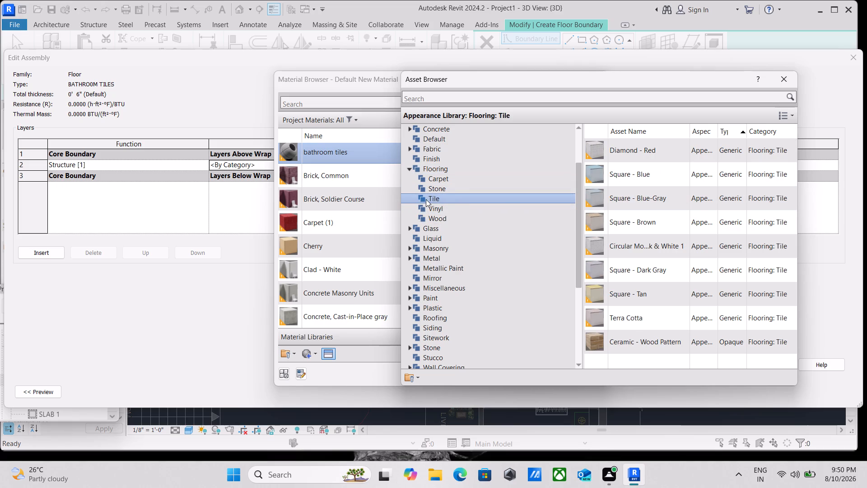
pyautogui.click(521, 197)
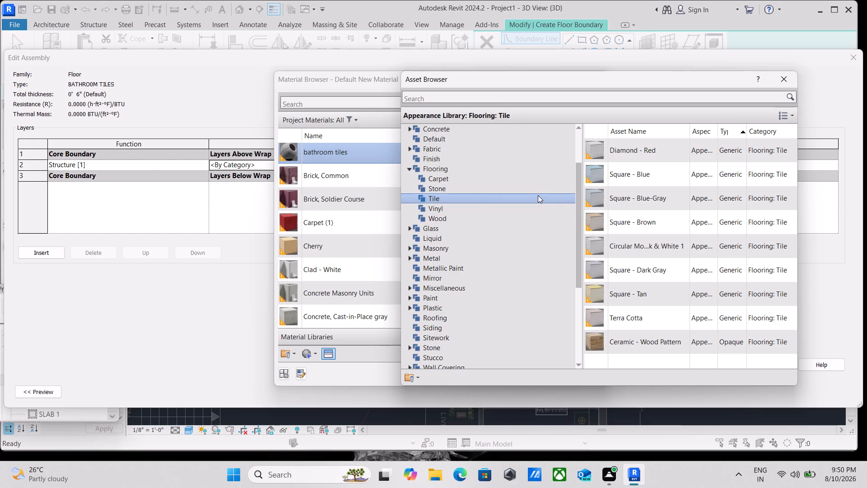
pyautogui.doubleClick(538, 195)
# Examine the Flooring: Tile assets for a suitable bathroom tile appearance, widening the asset list for readability.
pyautogui.scroll(-3, 624, 261)
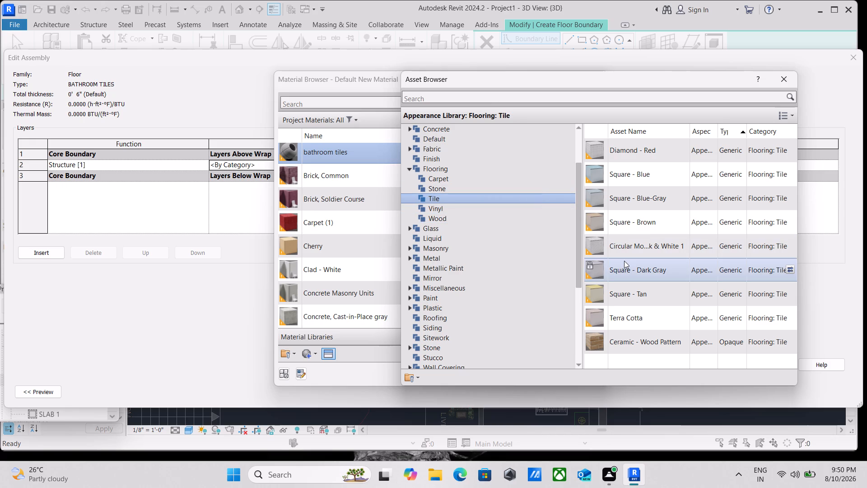
pyautogui.scroll(-6, 633, 258)
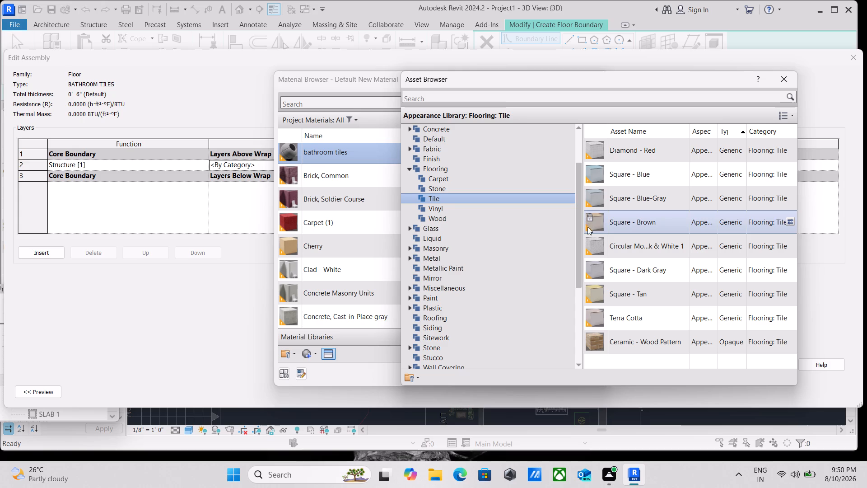
pyautogui.moveTo(583, 225); pyautogui.dragTo(550, 226)
pyautogui.scroll(-3, 579, 217)
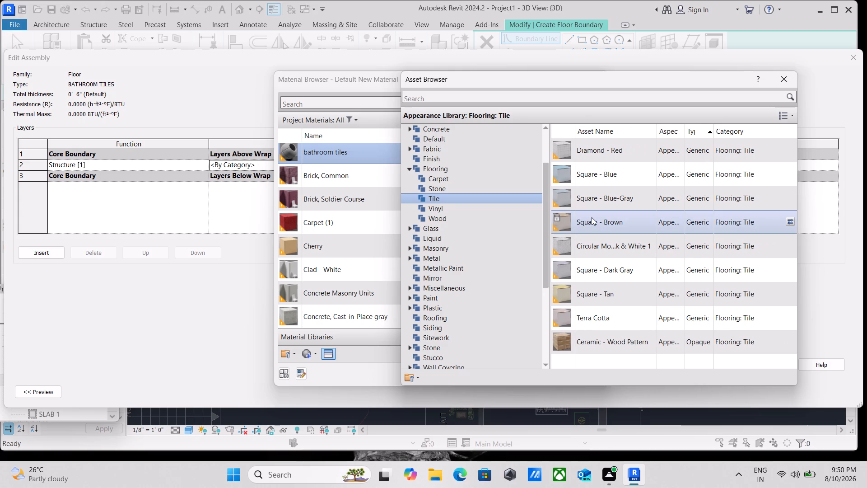
pyautogui.scroll(-3, 599, 234)
pyautogui.tripleClick(500, 200)
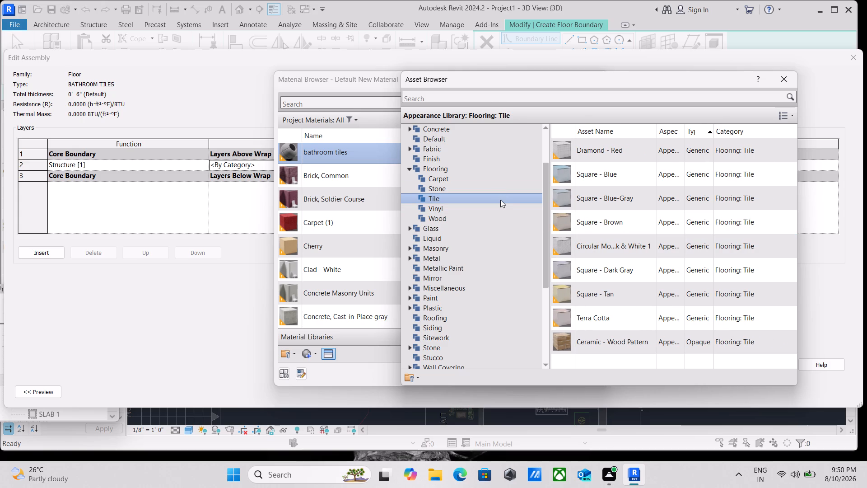
pyautogui.scroll(-3, 602, 259)
pyautogui.scroll(-2, 632, 296)
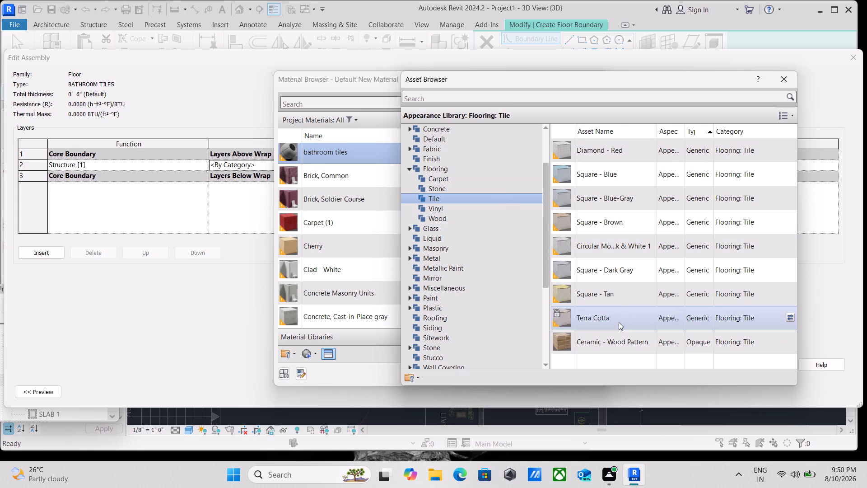
pyautogui.scroll(2, 615, 320)
pyautogui.scroll(3, 613, 195)
pyautogui.scroll(-2, 611, 169)
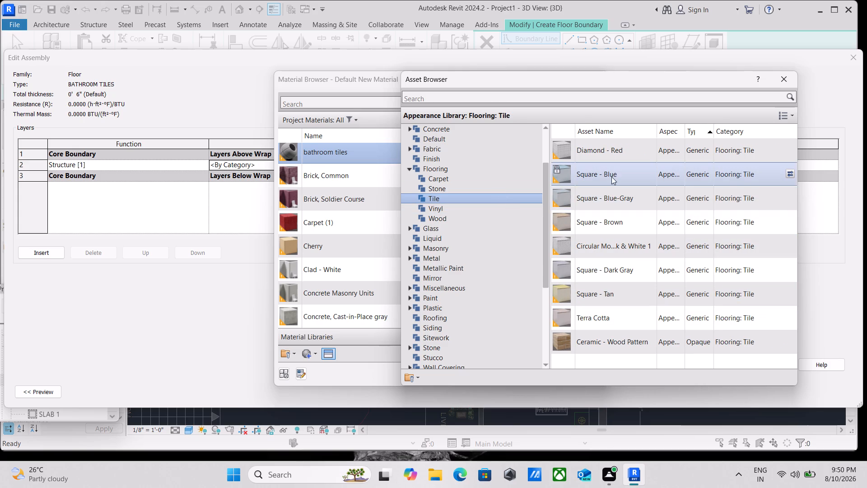
pyautogui.scroll(-1, 611, 177)
pyautogui.scroll(-1, 671, 230)
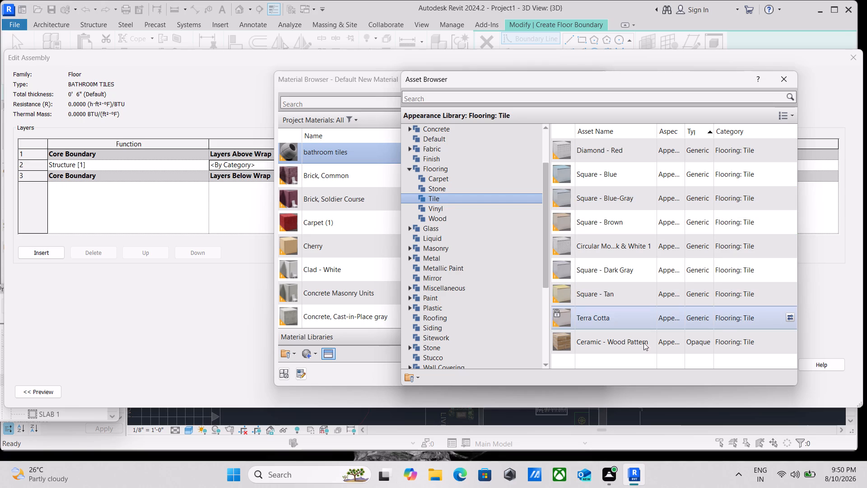
# Assign the Ceramic - Wood Pattern appearance asset to the bathroom tiles material.
pyautogui.click(660, 341)
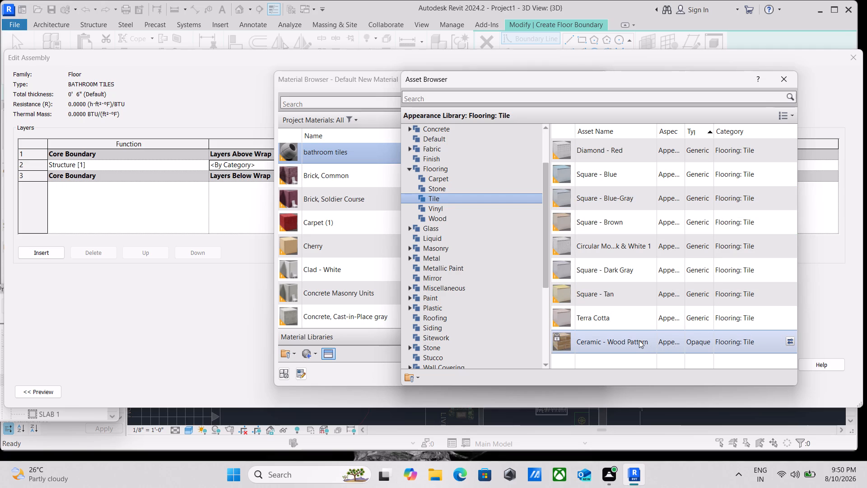
pyautogui.doubleClick(639, 340)
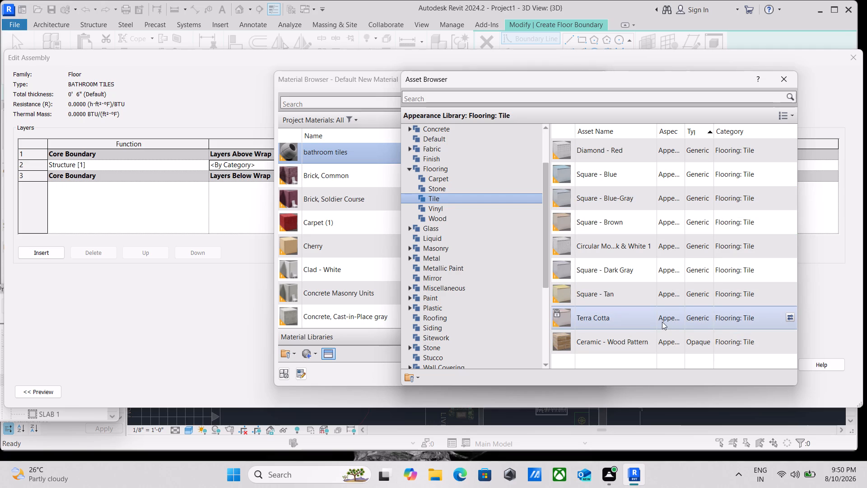
pyautogui.doubleClick(624, 340)
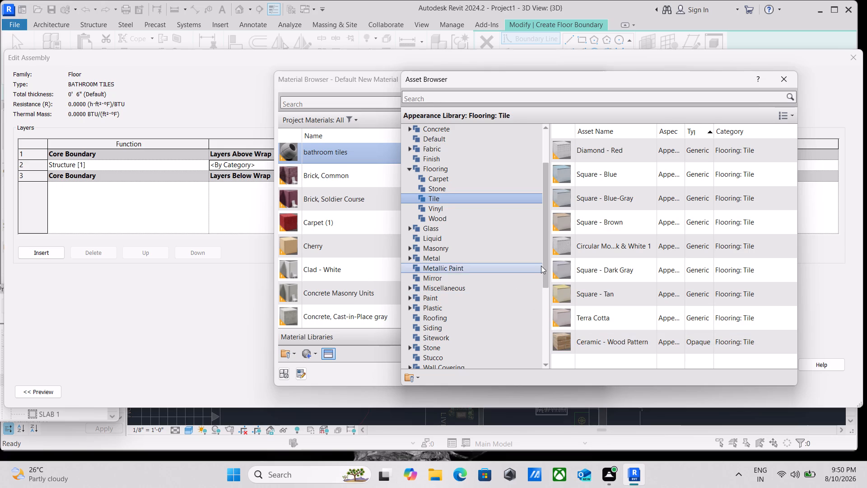
# Narrow the Asset Browser to uncover the Material Browser and apply the bathroom tiles material's new appearance.
pyautogui.moveTo(549, 269); pyautogui.dragTo(704, 268)
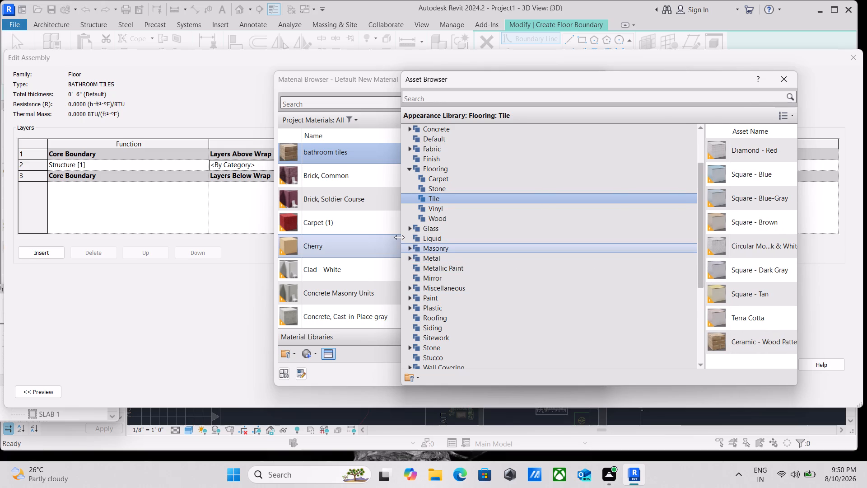
pyautogui.moveTo(399, 237); pyautogui.dragTo(553, 244)
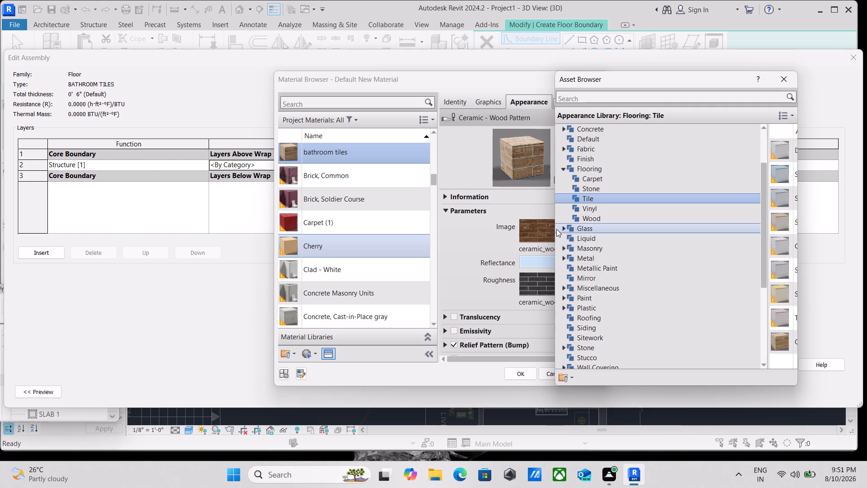
pyautogui.moveTo(553, 233); pyautogui.dragTo(573, 233)
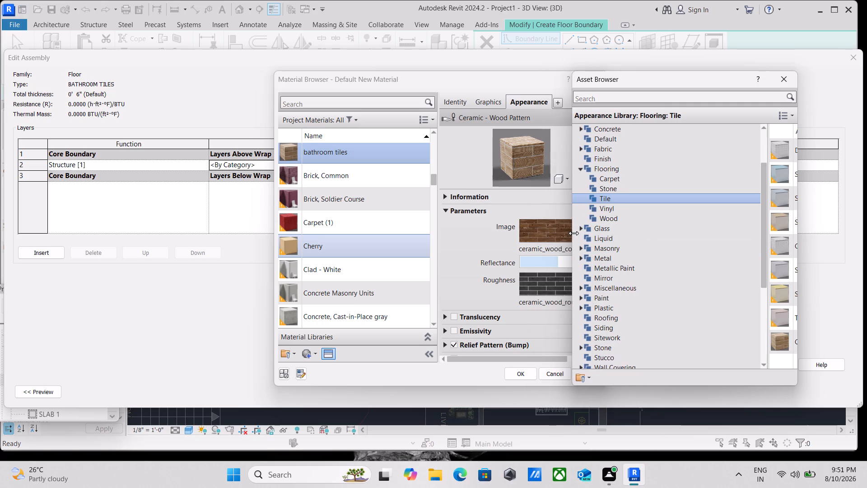
pyautogui.moveTo(573, 233); pyautogui.dragTo(606, 233)
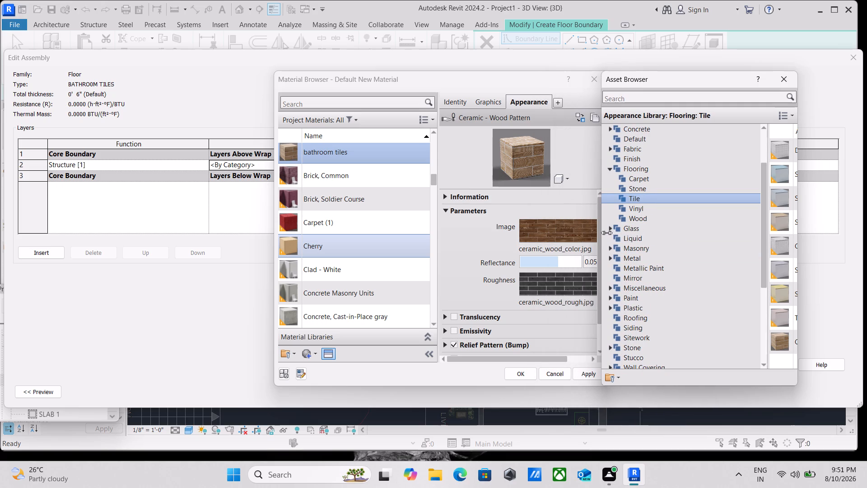
pyautogui.moveTo(606, 233); pyautogui.dragTo(540, 231)
pyautogui.scroll(-2, 744, 278)
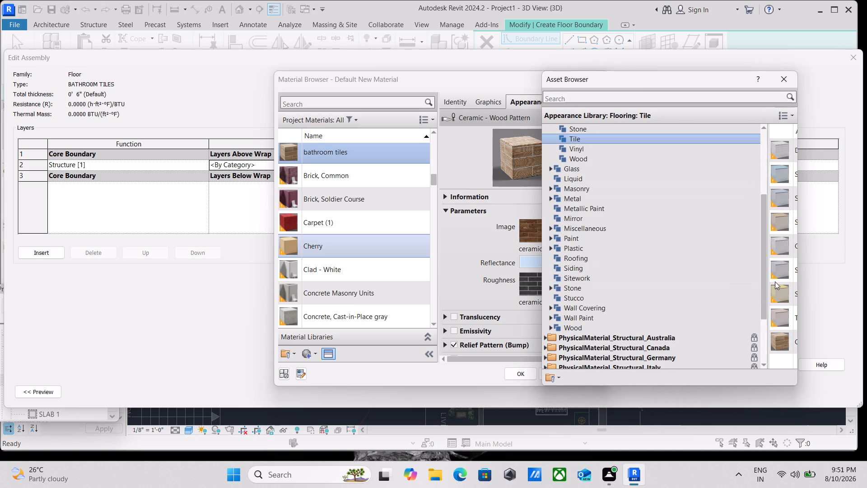
pyautogui.scroll(4, 783, 279)
pyautogui.scroll(-3, 775, 278)
pyautogui.moveTo(541, 253); pyautogui.dragTo(708, 253)
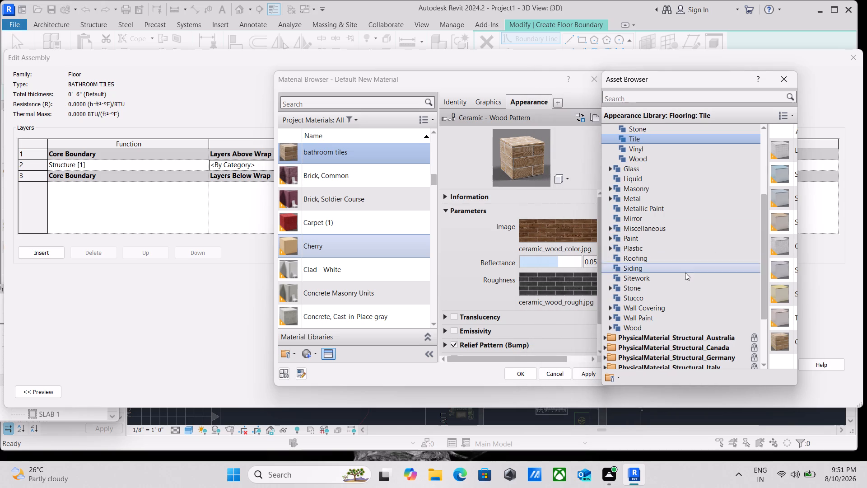
pyautogui.click(584, 372)
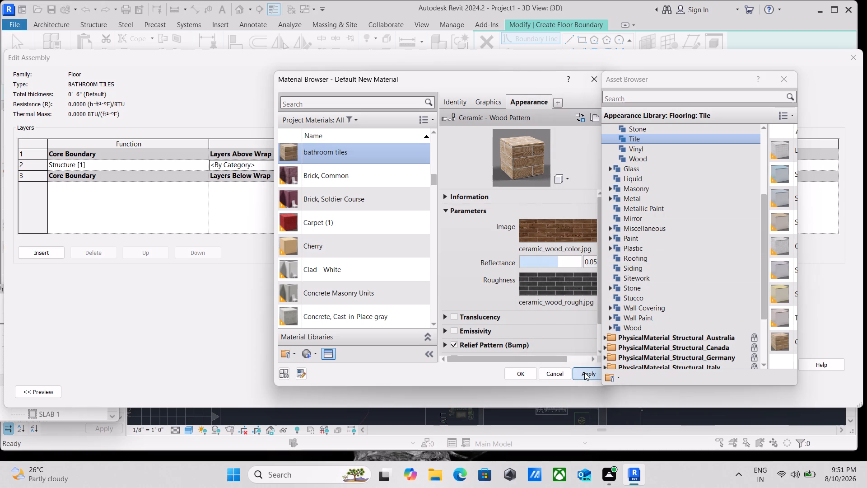
# Accept the bathroom tiles material for the structure layer and apply it to the BATHROOM TILES floor type.
pyautogui.click(530, 373)
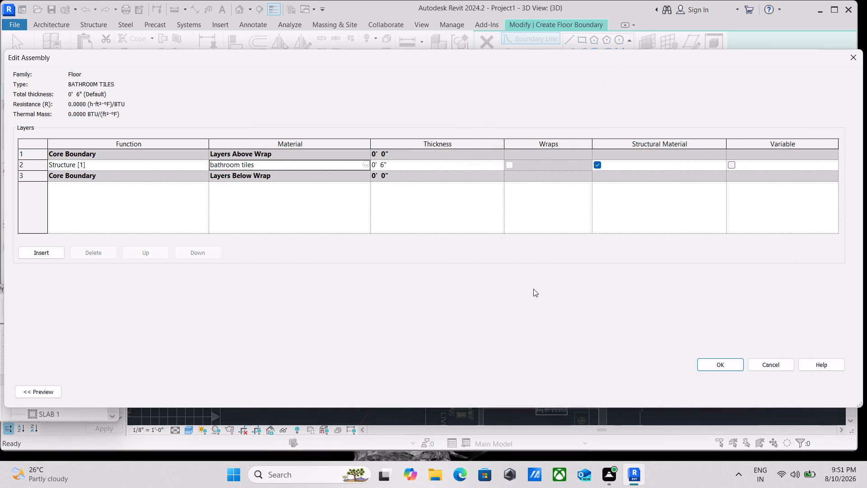
pyautogui.click(722, 366)
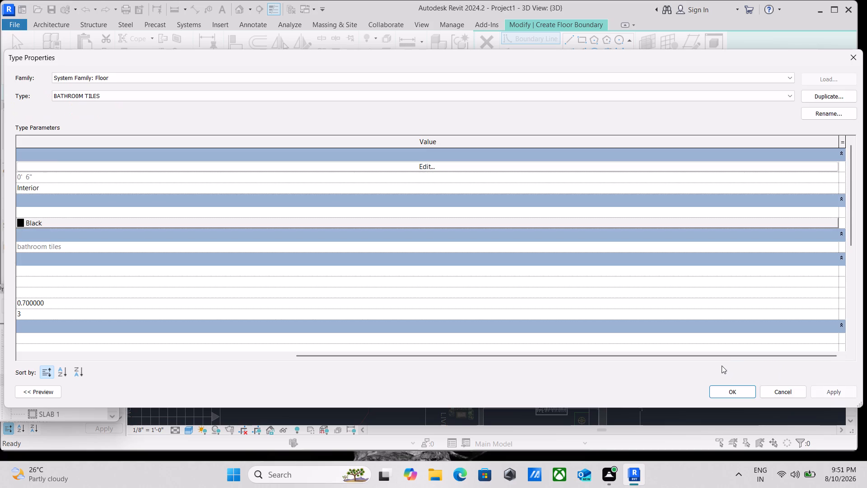
pyautogui.click(824, 390)
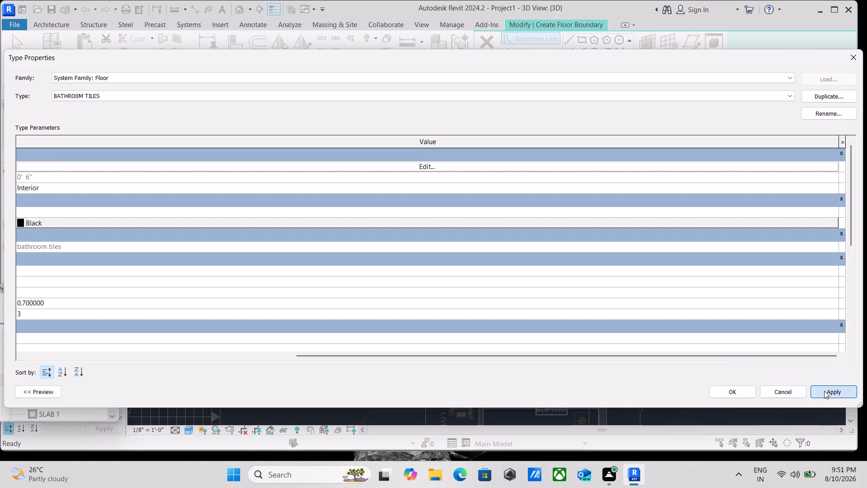
pyautogui.click(736, 395)
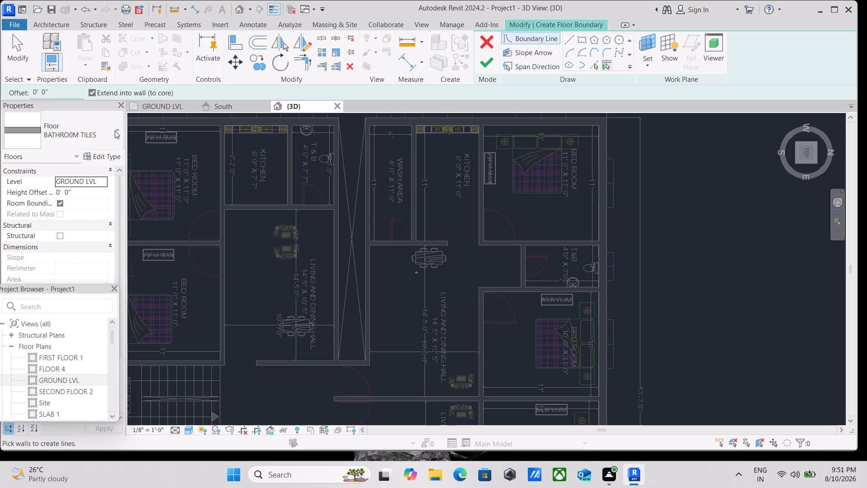
# Sketch a rectangular floor boundary of 4'-0" by 7'-7" along the inner wall faces of the southwest apartment's T&B.
pyautogui.click(583, 42)
pyautogui.scroll(1, 385, 136)
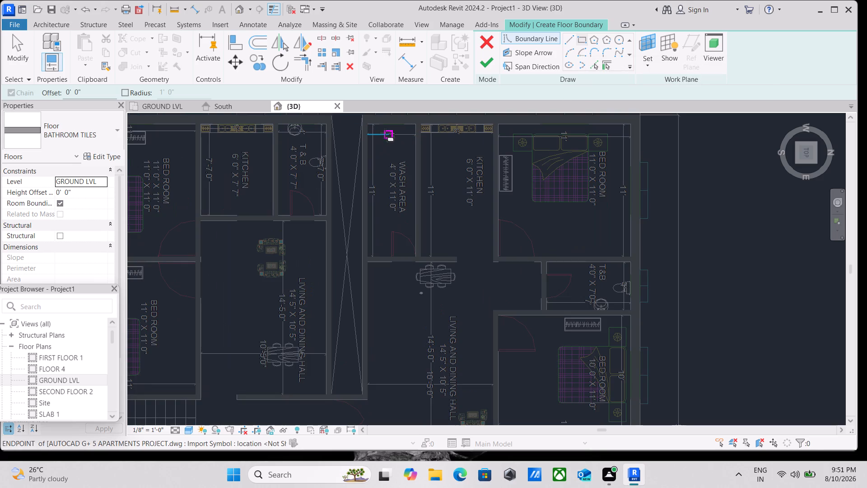
pyautogui.scroll(2, 402, 150)
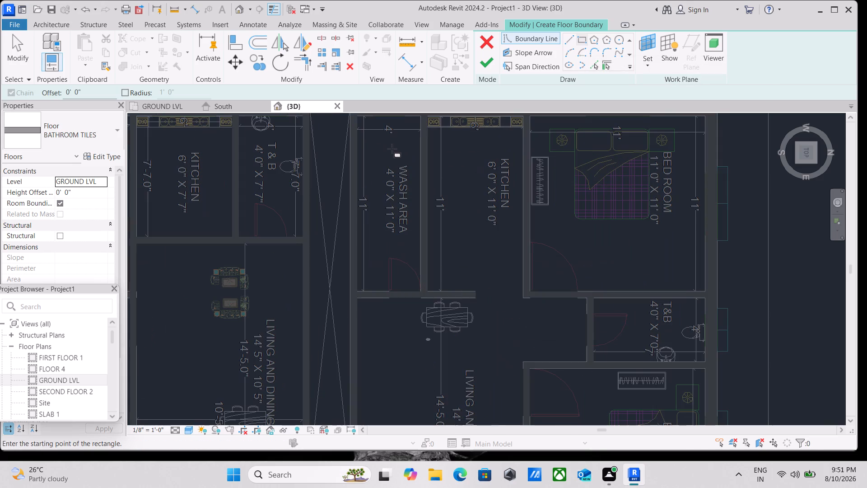
pyautogui.moveTo(390, 148); pyautogui.dragTo(345, 236, button='middle')
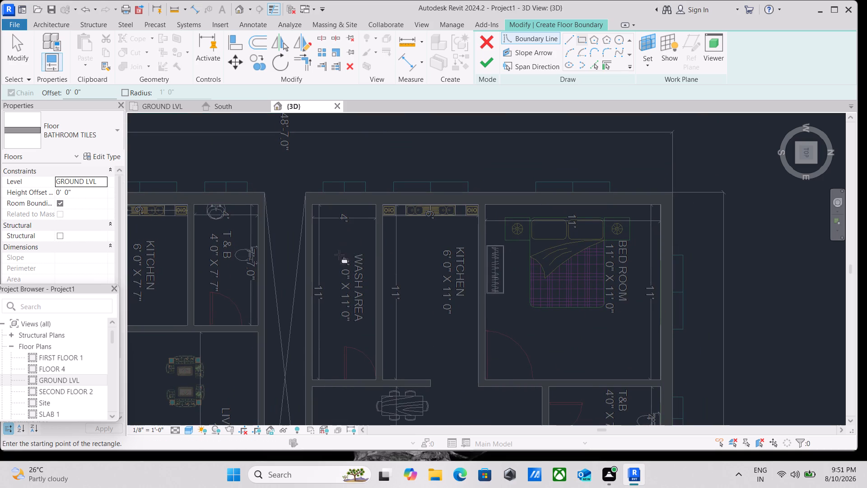
pyautogui.moveTo(338, 239); pyautogui.dragTo(362, 188, button='middle')
pyautogui.scroll(-2, 376, 190)
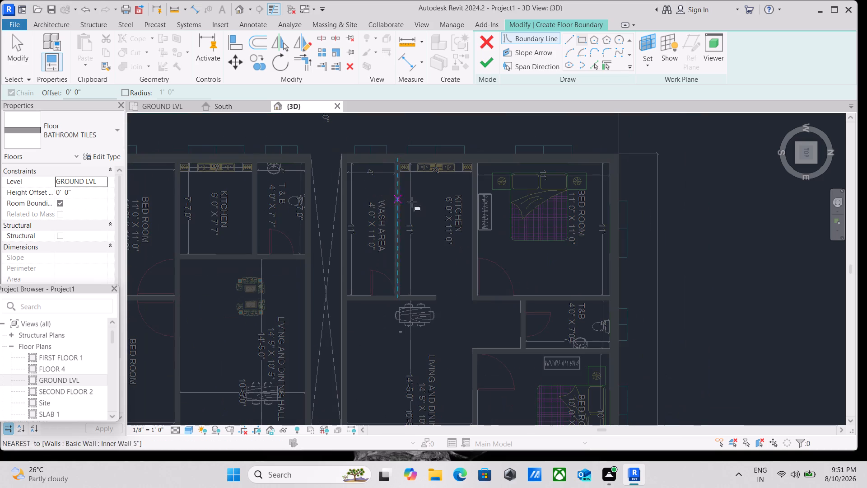
pyautogui.scroll(-1, 235, 318)
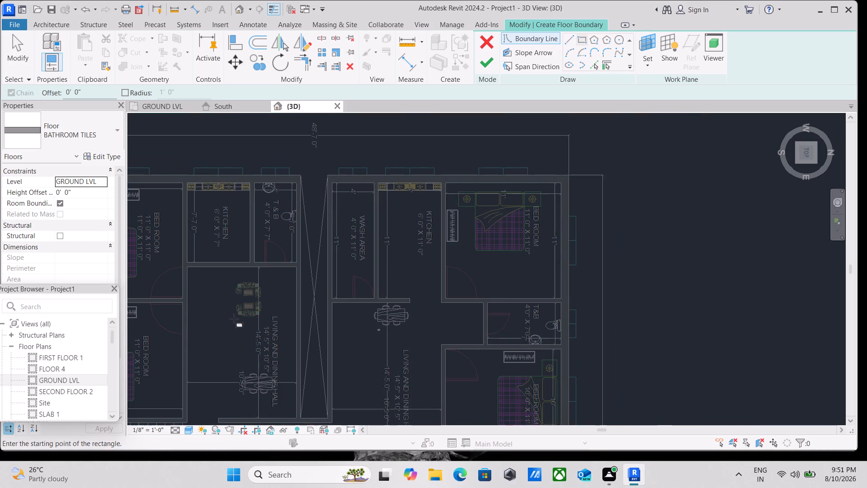
pyautogui.moveTo(234, 317); pyautogui.dragTo(363, 192, button='middle')
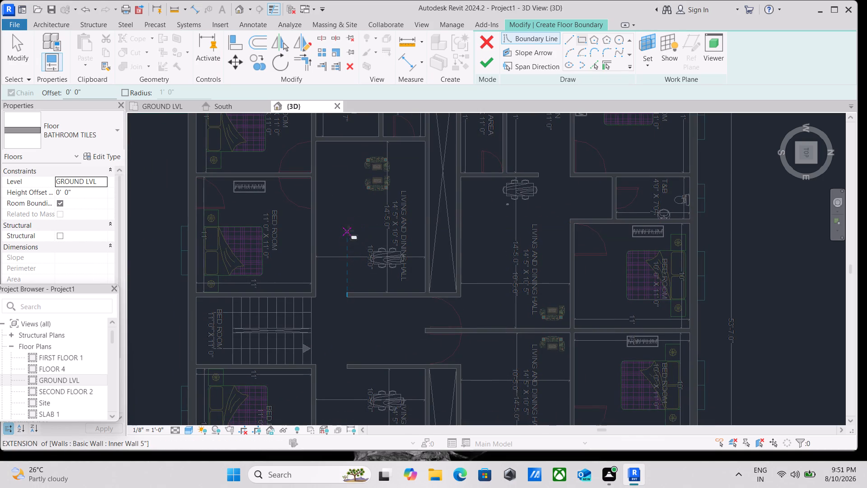
pyautogui.moveTo(349, 231); pyautogui.dragTo(315, 335, button='middle')
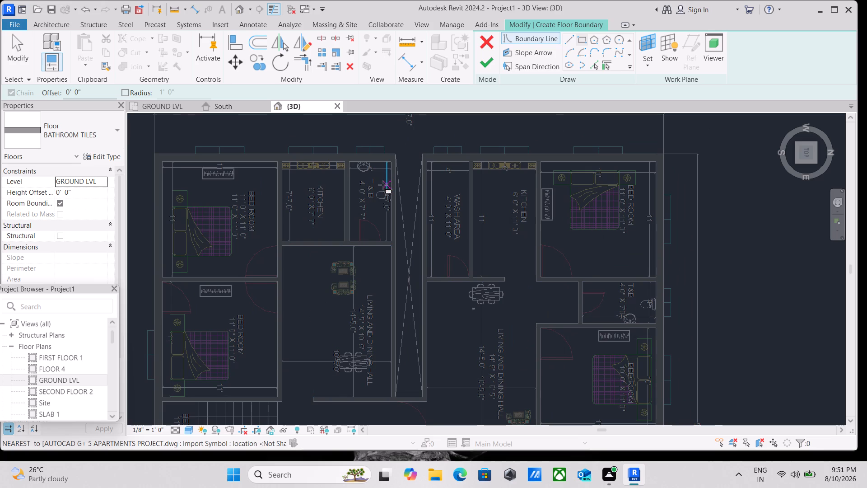
pyautogui.scroll(6, 378, 178)
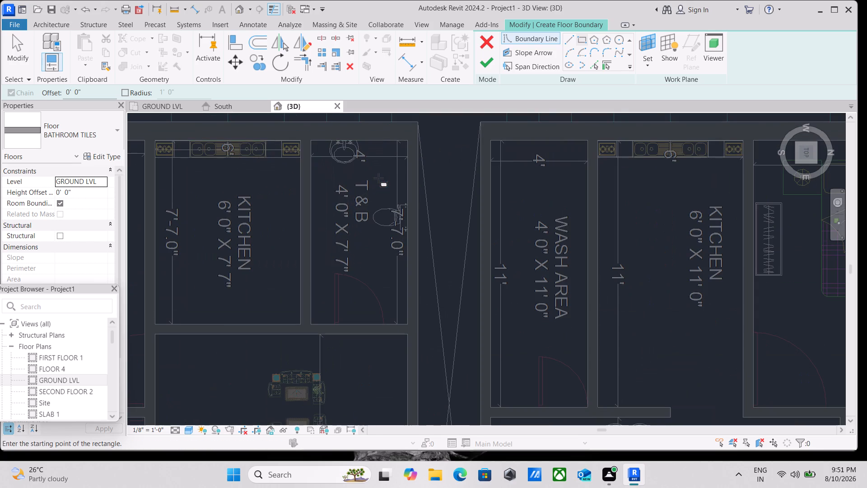
pyautogui.scroll(-2, 378, 186)
pyautogui.scroll(-2, 296, 217)
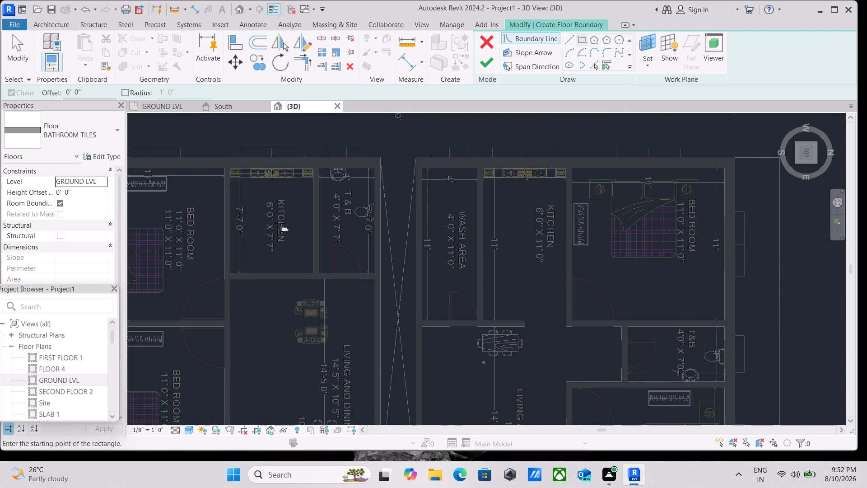
pyautogui.scroll(-1, 277, 222)
pyautogui.scroll(3, 359, 174)
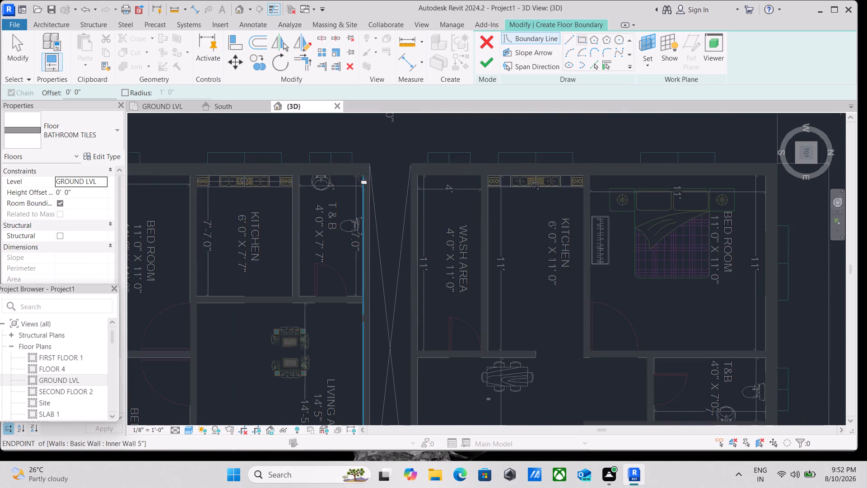
pyautogui.scroll(4, 359, 176)
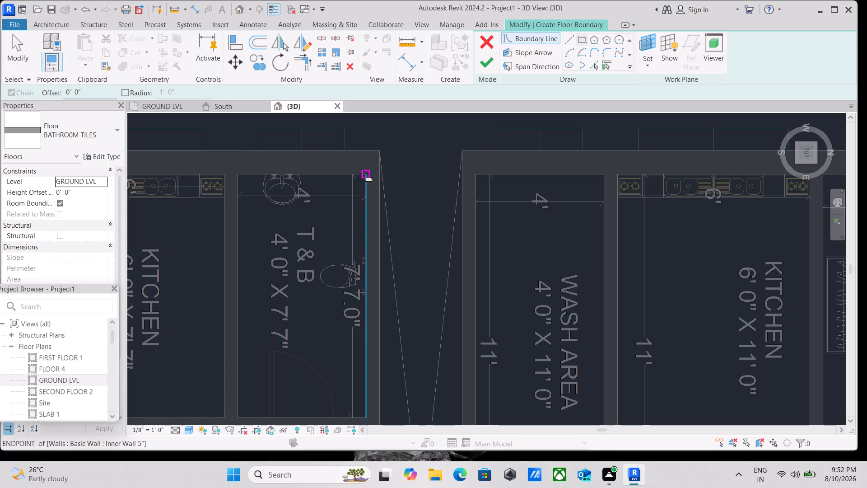
pyautogui.click(366, 176)
pyautogui.scroll(-1, 284, 299)
pyautogui.moveTo(284, 299); pyautogui.dragTo(284, 299, button='middle')
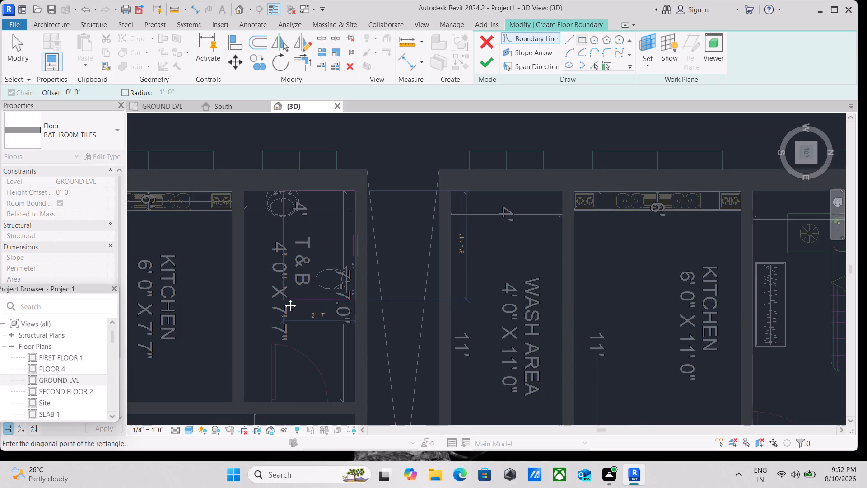
pyautogui.moveTo(284, 299); pyautogui.dragTo(285, 162, button='middle')
pyautogui.scroll(2, 246, 267)
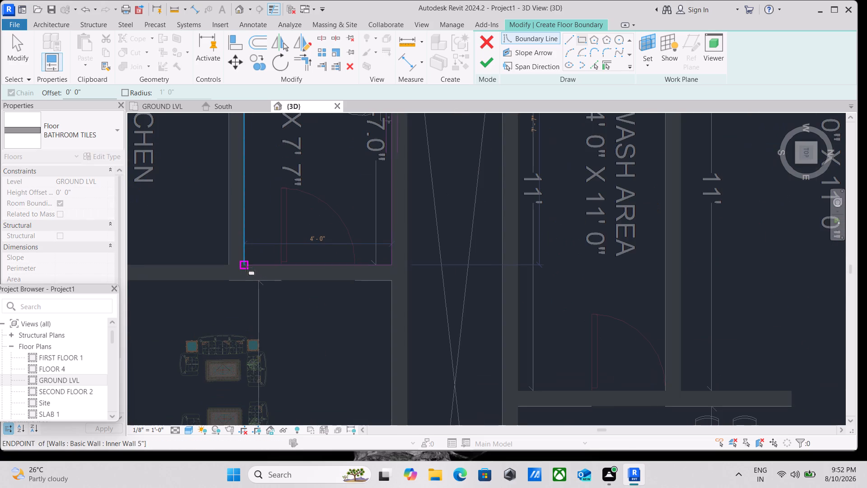
pyautogui.click(246, 267)
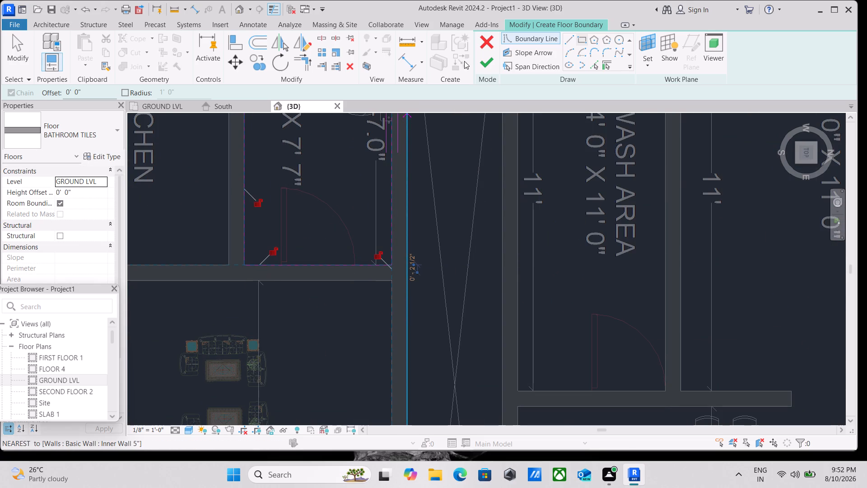
# Sketch a rectangular floor boundary of 4'-0" by 7'-7" inside the walls of the southeast apartment's T&B.
pyautogui.scroll(-7, 462, 223)
pyautogui.scroll(-3, 461, 302)
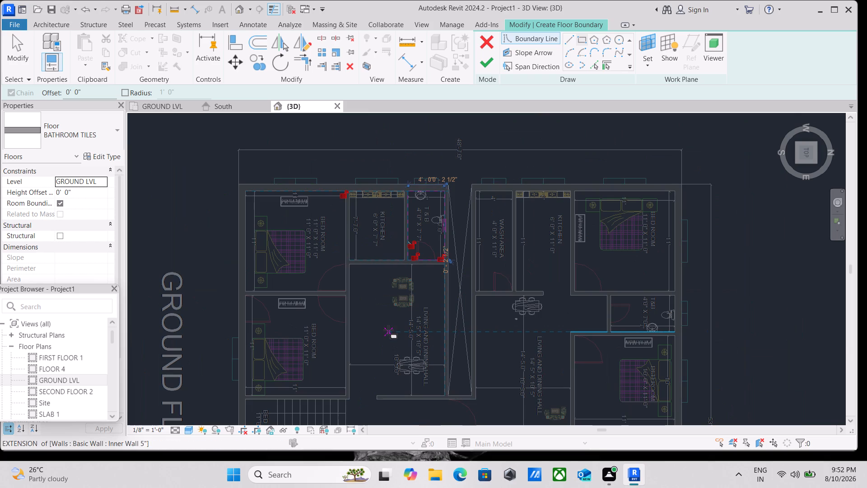
pyautogui.moveTo(388, 328); pyautogui.dragTo(381, 160, button='middle')
pyautogui.scroll(-2, 385, 291)
pyautogui.moveTo(381, 318); pyautogui.dragTo(386, 172, button='middle')
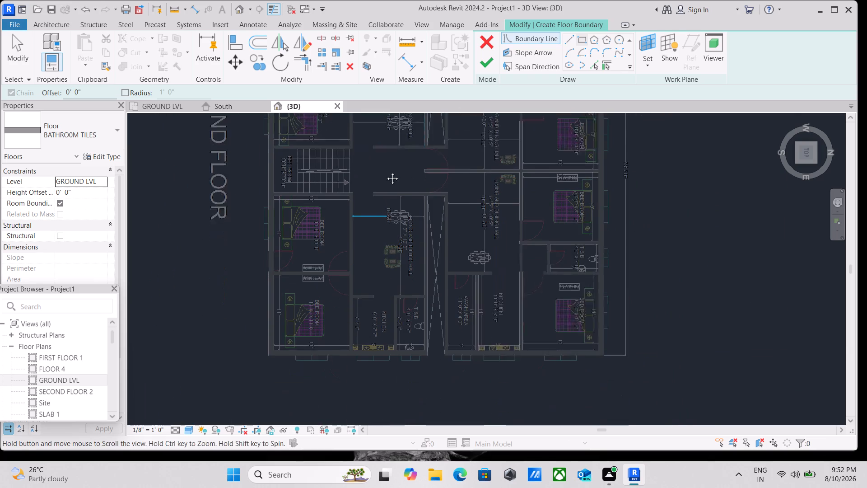
pyautogui.moveTo(386, 172); pyautogui.dragTo(386, 170, button='middle')
pyautogui.scroll(9, 416, 280)
pyautogui.scroll(2, 407, 243)
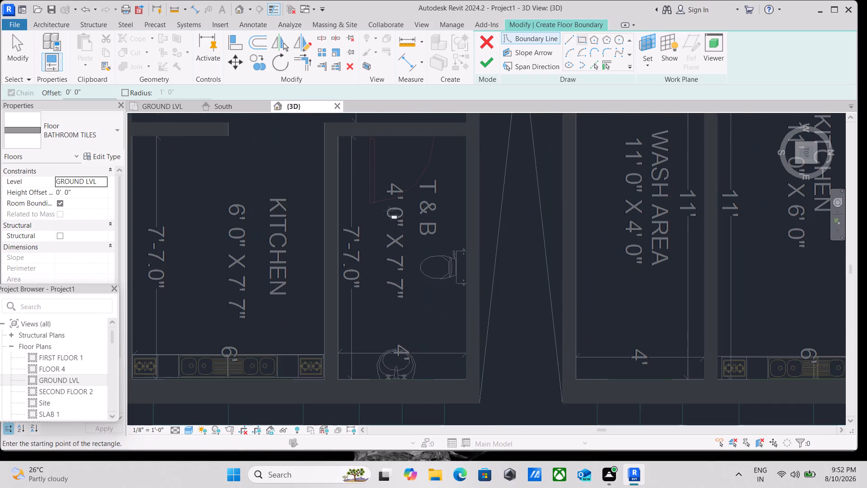
pyautogui.click(340, 137)
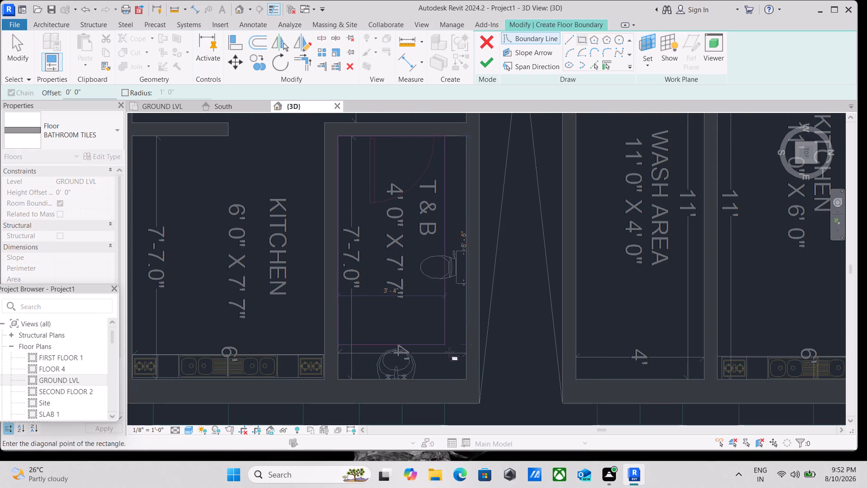
pyautogui.click(468, 383)
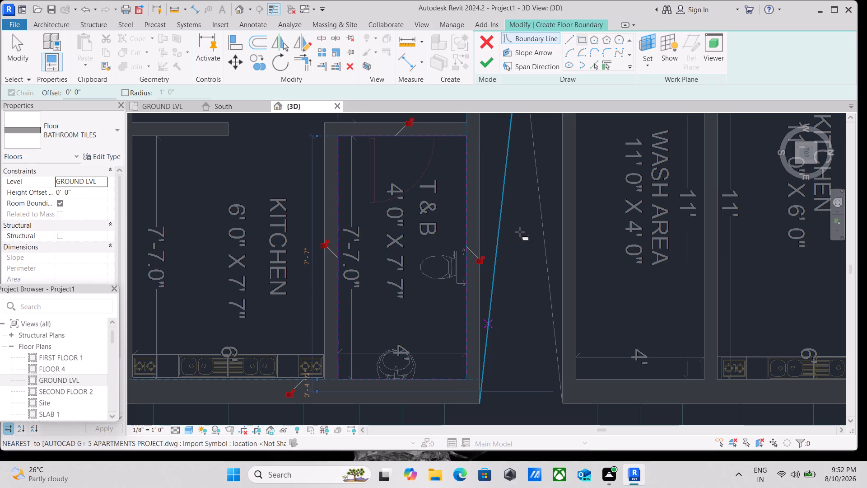
# Sketch a rectangular floor boundary of about 7'-0" by 4'-0" inside the walls of the northwest apartment's T&B.
pyautogui.scroll(-6, 520, 232)
pyautogui.moveTo(520, 232); pyautogui.dragTo(411, 301, button='middle')
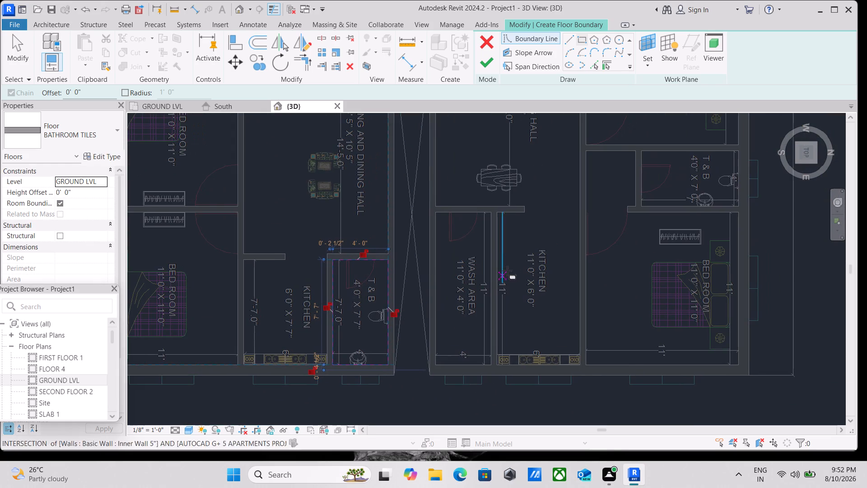
pyautogui.scroll(-1, 514, 261)
pyautogui.scroll(-1, 525, 181)
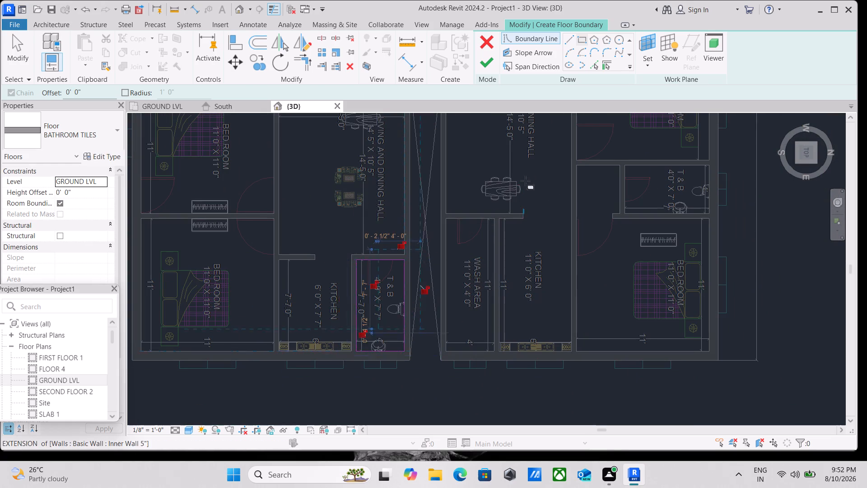
pyautogui.moveTo(533, 158); pyautogui.dragTo(438, 348, button='middle')
pyautogui.moveTo(505, 184); pyautogui.dragTo(500, 192, button='middle')
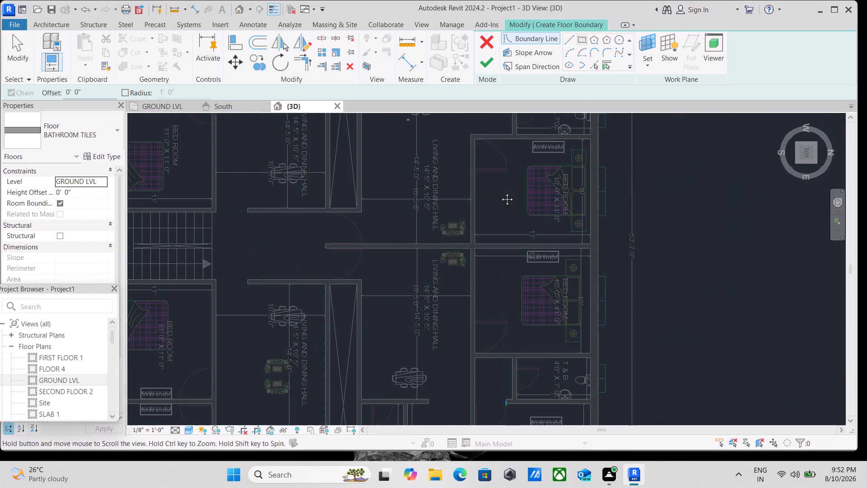
pyautogui.moveTo(500, 192); pyautogui.dragTo(425, 282, button='middle')
pyautogui.scroll(3, 505, 195)
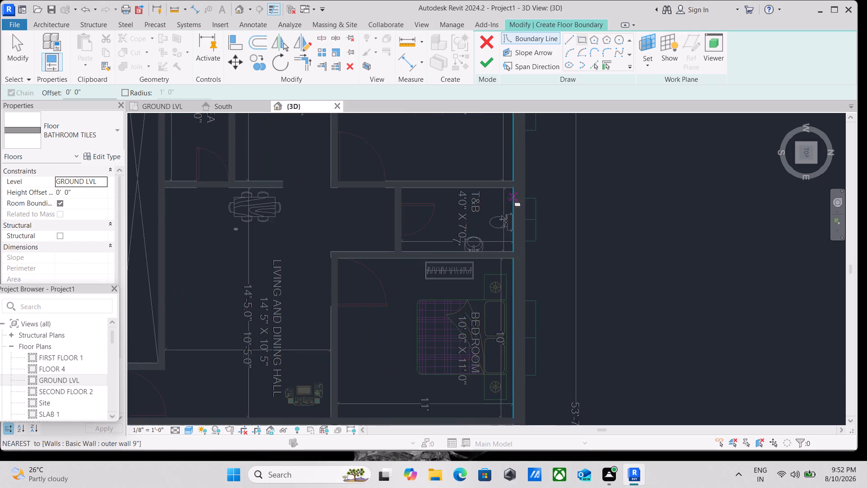
pyautogui.scroll(3, 512, 198)
pyautogui.click(513, 182)
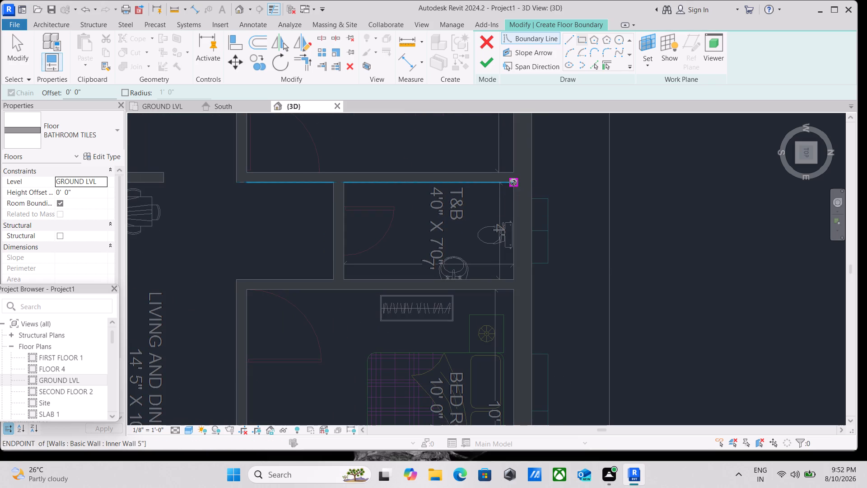
pyautogui.click(347, 276)
# Sketch a rectangular floor boundary of about 7'-0" by 4'-0" inside the walls of the northeast apartment's T&B.
pyautogui.scroll(-1, 411, 203)
pyautogui.moveTo(411, 206); pyautogui.dragTo(382, 356, button='middle')
pyautogui.scroll(-1, 382, 356)
pyautogui.scroll(-1, 404, 293)
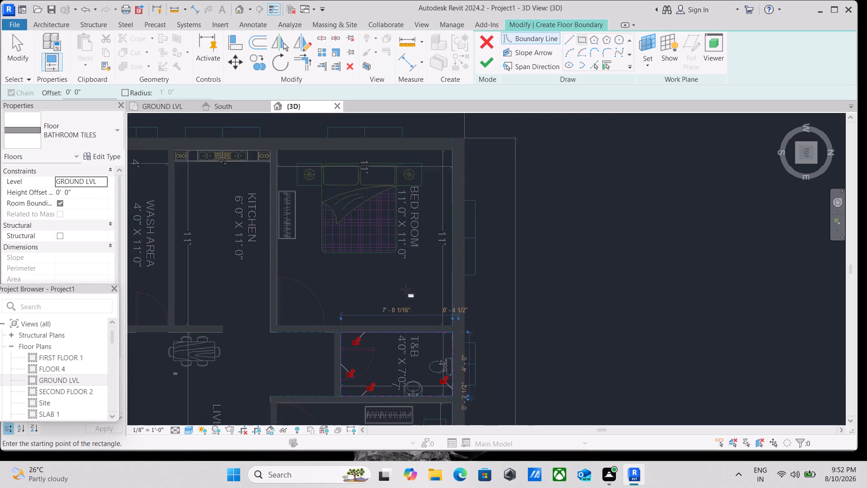
pyautogui.scroll(-1, 406, 289)
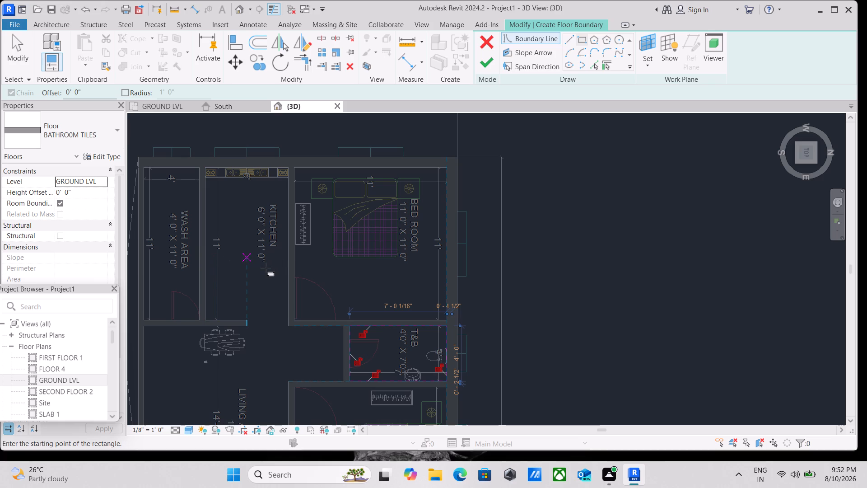
pyautogui.moveTo(266, 267); pyautogui.dragTo(387, 188, button='middle')
pyautogui.scroll(-1, 408, 323)
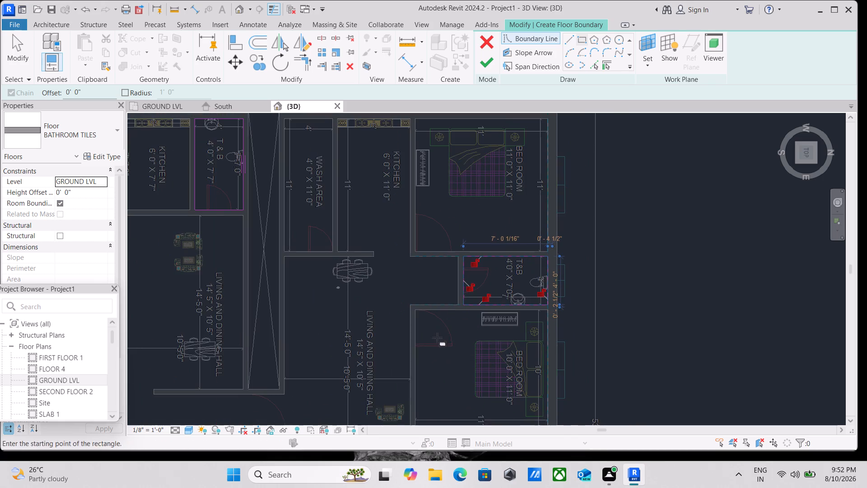
pyautogui.moveTo(437, 338); pyautogui.dragTo(438, 205, button='middle')
pyautogui.moveTo(461, 347); pyautogui.dragTo(461, 213, button='middle')
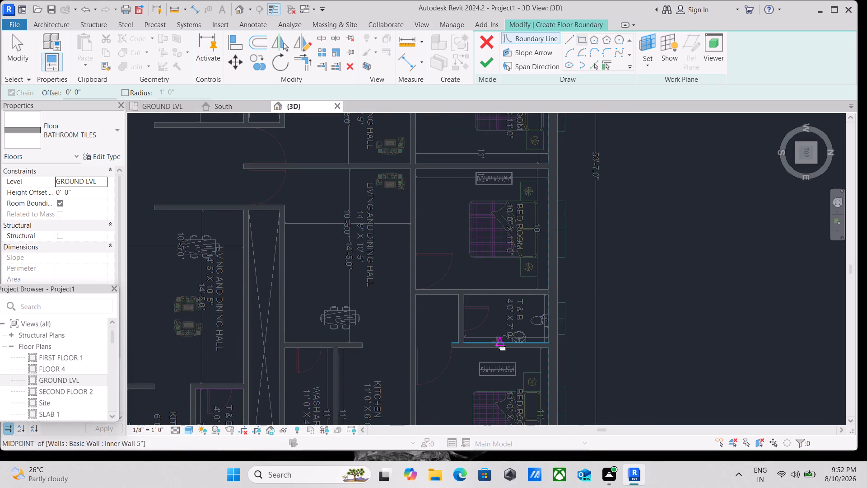
pyautogui.scroll(9, 494, 340)
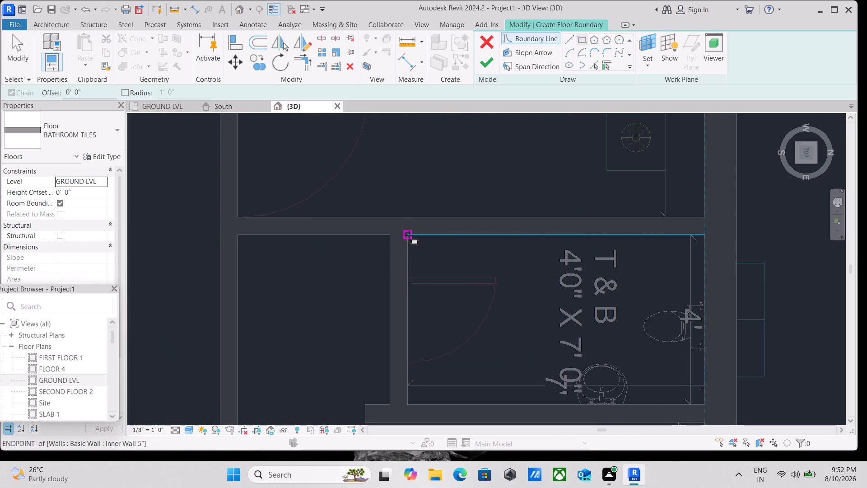
pyautogui.click(409, 235)
pyautogui.moveTo(553, 328); pyautogui.dragTo(487, 267, button='middle')
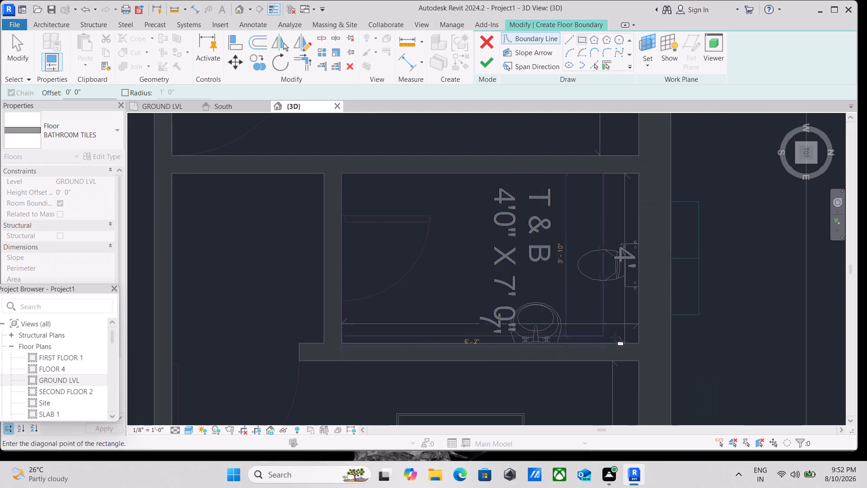
pyautogui.click(635, 342)
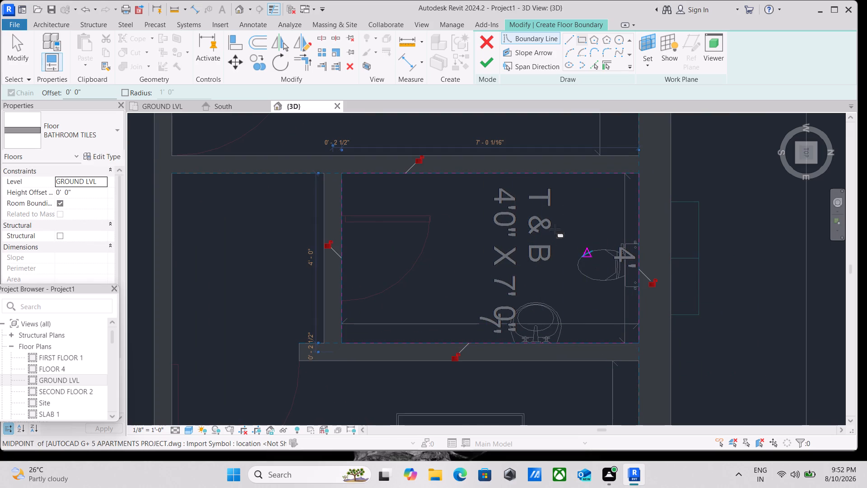
# Examine the T&B rooms across all ground-level apartments to check that each one has a sketched floor boundary.
pyautogui.scroll(-3, 490, 197)
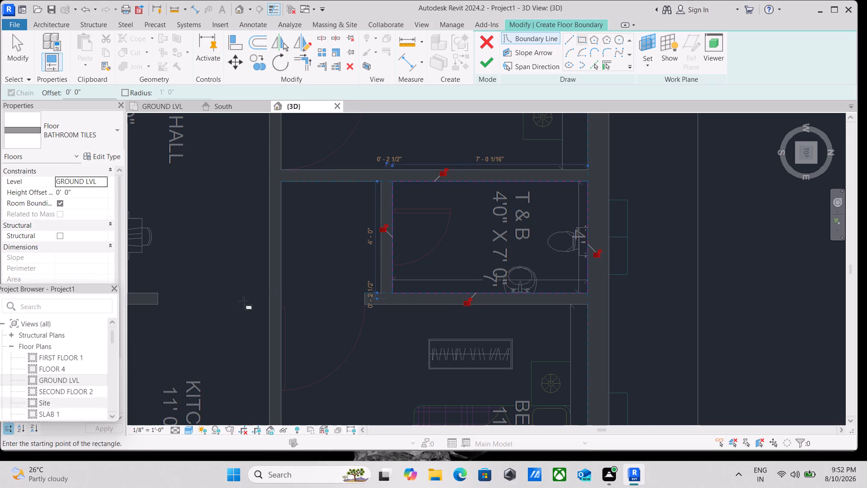
pyautogui.scroll(-4, 308, 267)
pyautogui.scroll(-1, 350, 336)
pyautogui.moveTo(352, 328); pyautogui.dragTo(283, 124, button='middle')
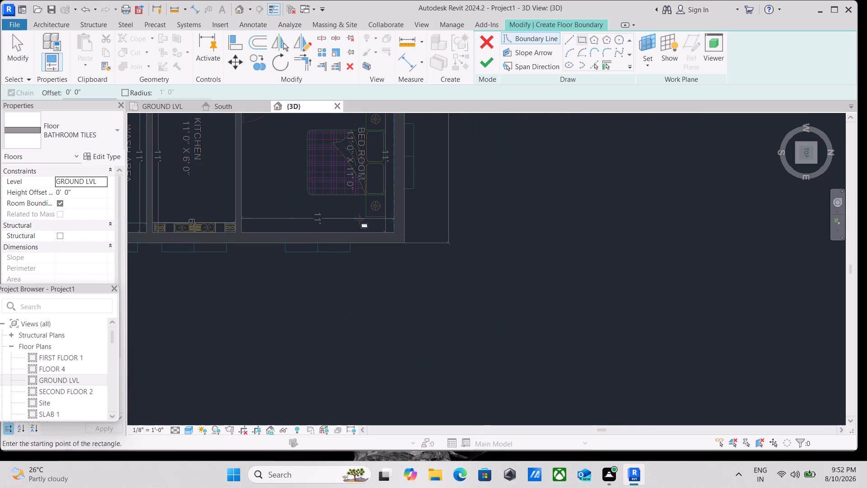
pyautogui.moveTo(285, 192); pyautogui.dragTo(441, 259, button='middle')
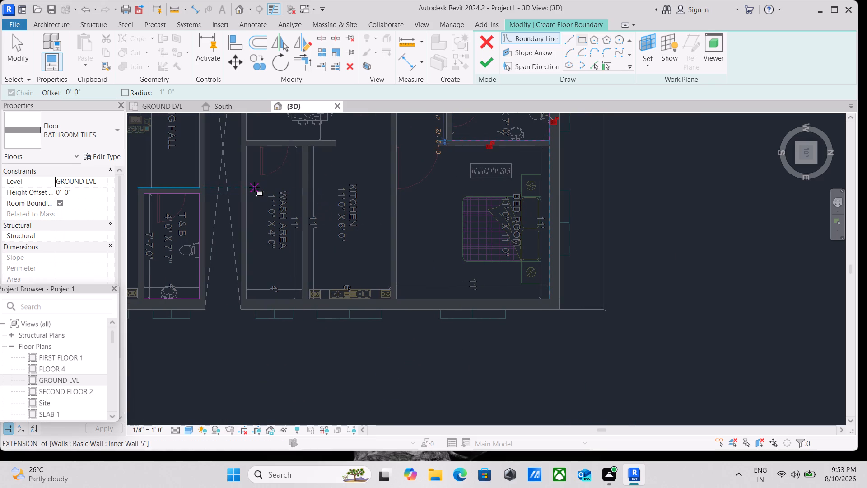
pyautogui.moveTo(258, 186); pyautogui.dragTo(281, 302, button='middle')
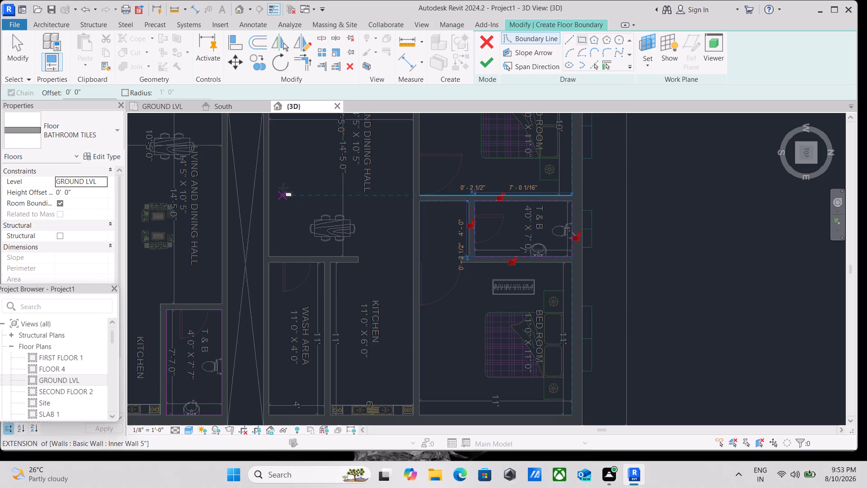
pyautogui.moveTo(283, 188); pyautogui.dragTo(323, 316, button='middle')
pyautogui.moveTo(330, 272); pyautogui.dragTo(377, 386, button='middle')
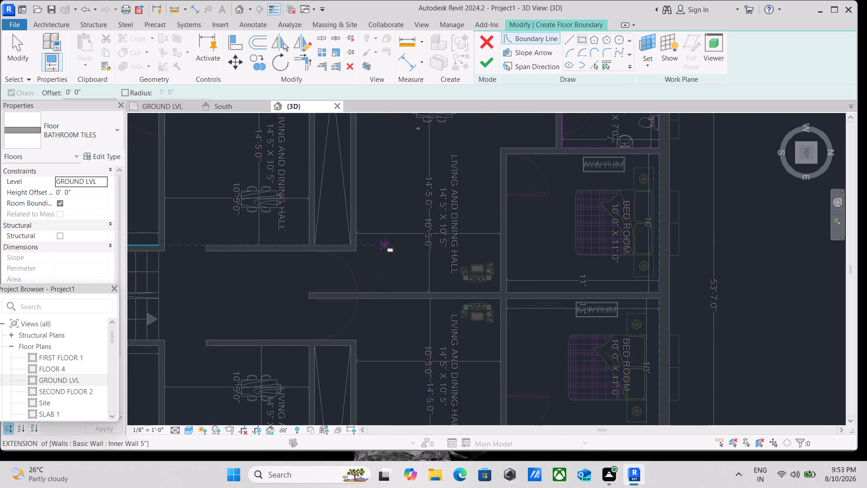
pyautogui.moveTo(385, 244); pyautogui.dragTo(481, 390, button='middle')
pyautogui.moveTo(477, 292); pyautogui.dragTo(466, 403, button='middle')
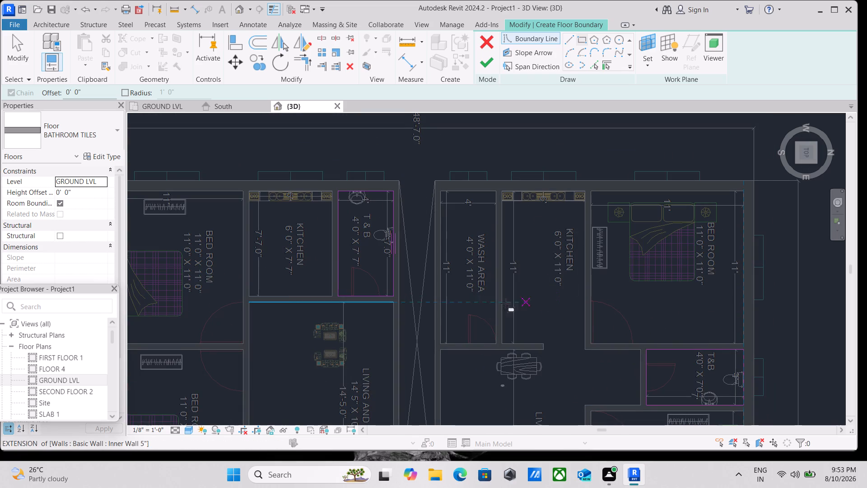
pyautogui.scroll(-2, 354, 286)
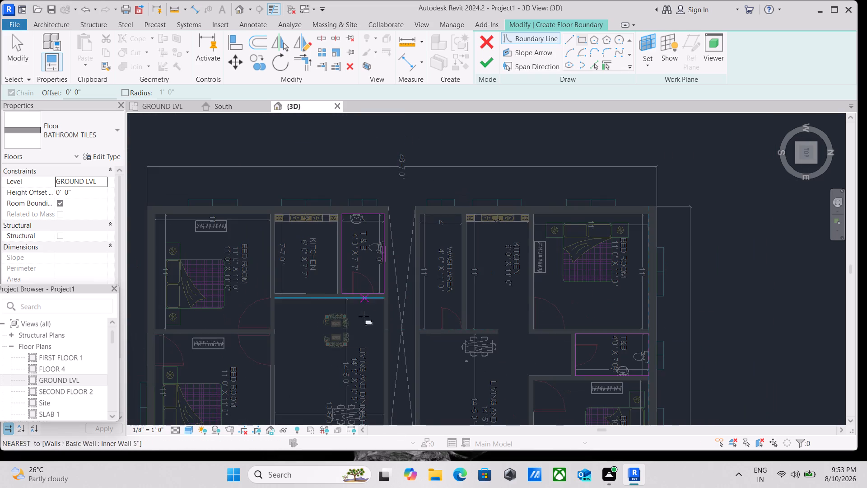
pyautogui.moveTo(336, 343); pyautogui.dragTo(308, 159, button='middle')
pyautogui.scroll(-1, 349, 313)
pyautogui.moveTo(351, 319); pyautogui.dragTo(322, 178, button='middle')
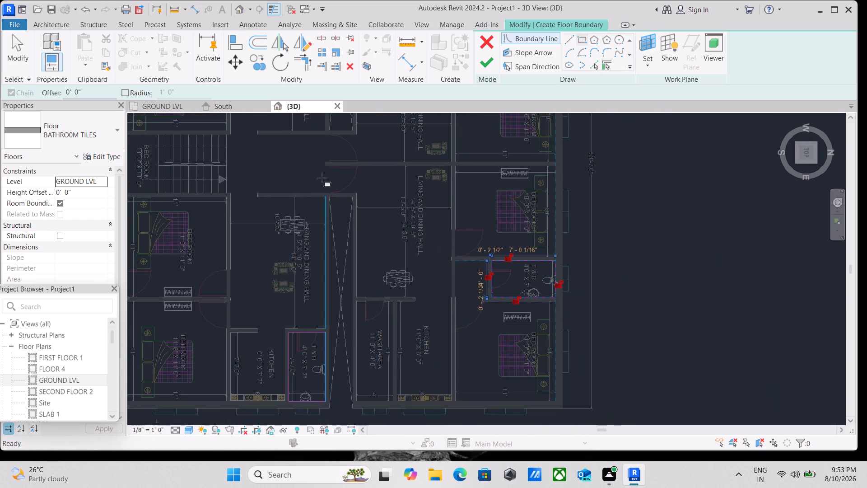
# Finish the BATHROOM TILES floor sketch covering the T&B rooms on GROUND LVL.
pyautogui.moveTo(262, 289); pyautogui.dragTo(331, 211, button='middle')
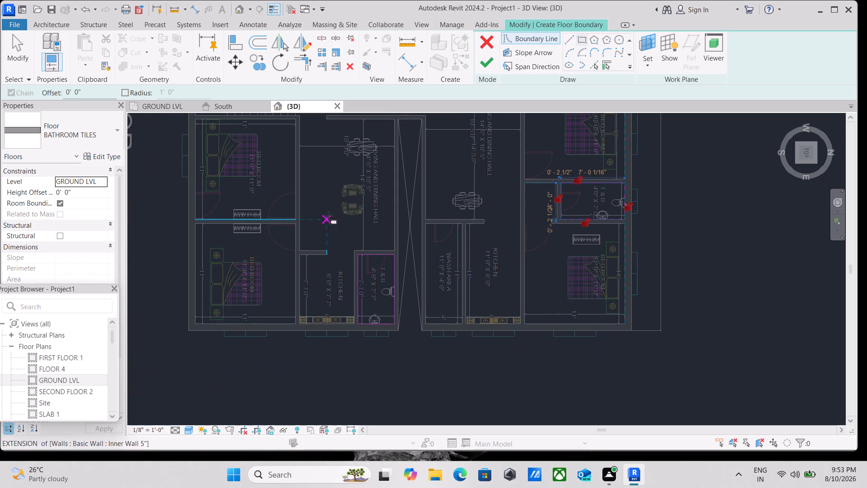
pyautogui.moveTo(327, 216); pyautogui.dragTo(415, 336, button='middle')
pyautogui.moveTo(394, 273); pyautogui.dragTo(398, 352, button='middle')
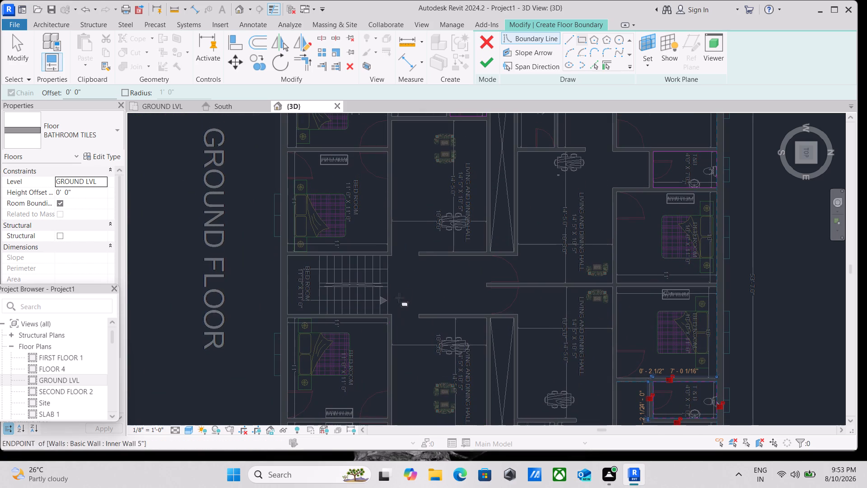
pyautogui.moveTo(411, 196); pyautogui.dragTo(345, 273, button='middle')
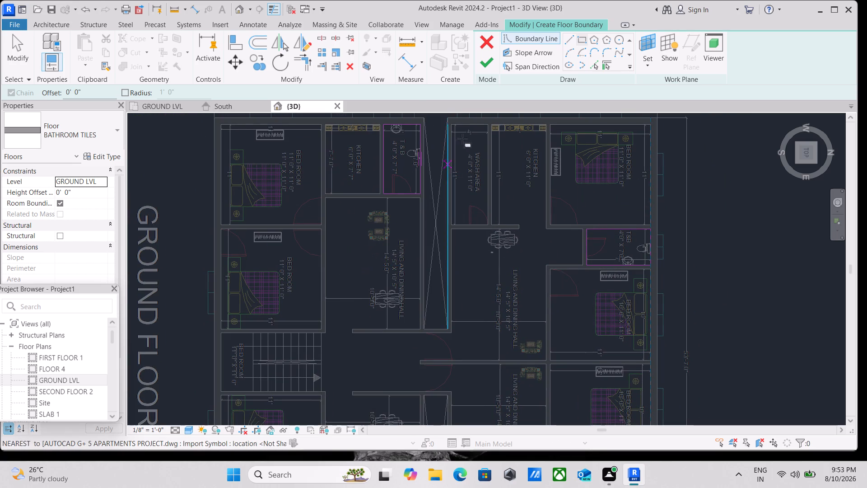
pyautogui.click(489, 65)
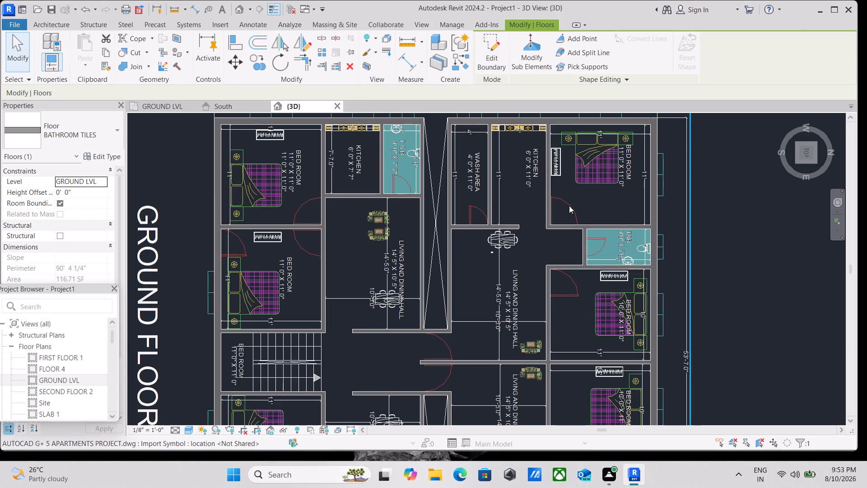
pyautogui.press('Escape')
# Create a BATHROOM TILES architectural floor on GROUND LVL from a rectangle spanning the north-side apartments, western wash area's outer corner to eastern bedroom's outer corner.
pyautogui.scroll(3, 624, 243)
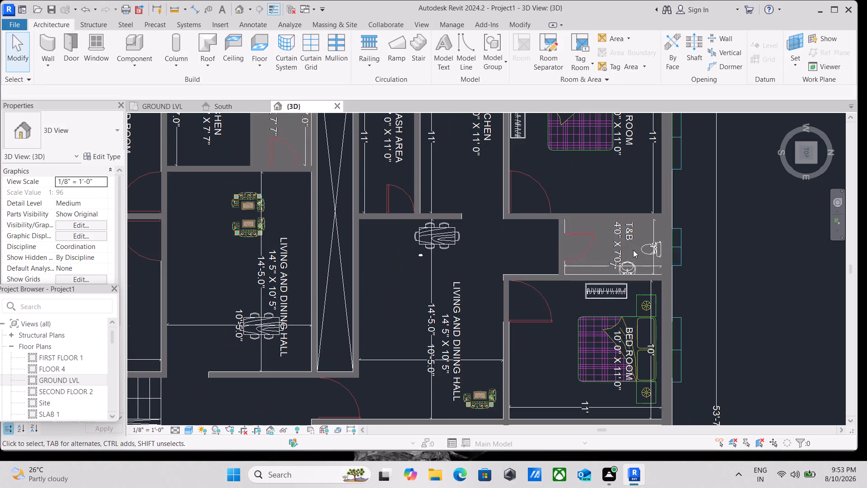
pyautogui.scroll(-2, 548, 230)
pyautogui.moveTo(544, 235); pyautogui.dragTo(423, 298, button='middle')
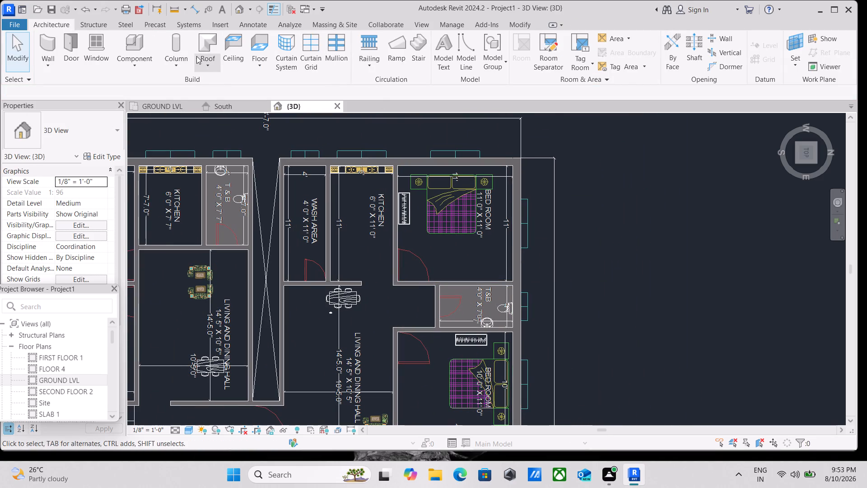
pyautogui.click(256, 65)
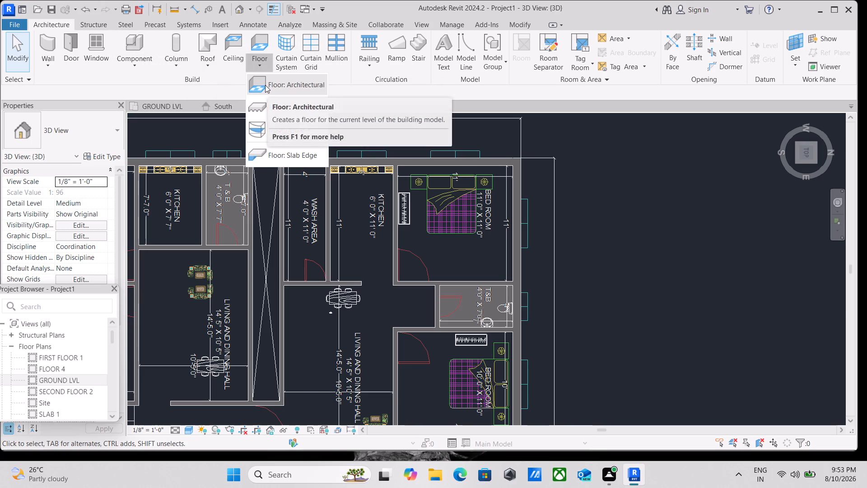
pyautogui.click(265, 85)
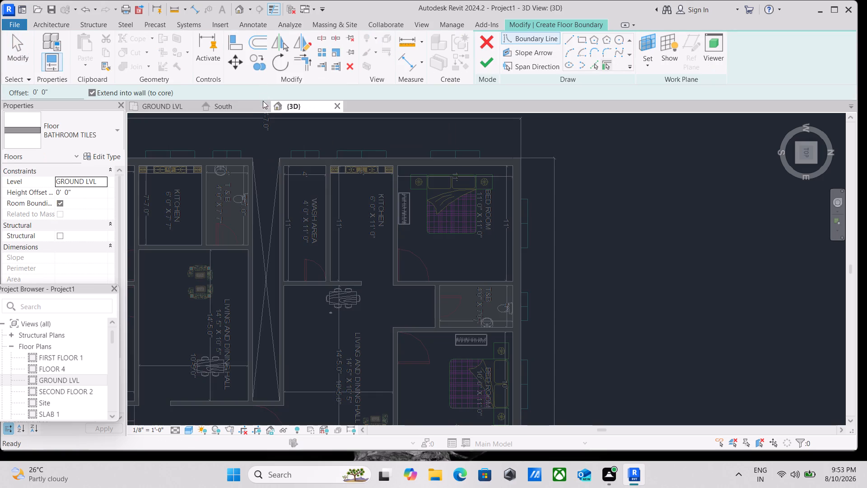
pyautogui.scroll(-3, 449, 188)
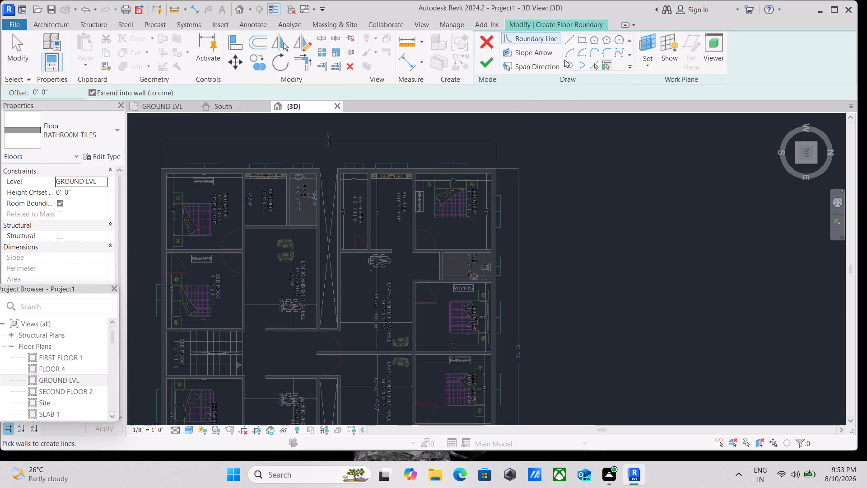
pyautogui.scroll(-2, 506, 184)
pyautogui.moveTo(545, 238); pyautogui.dragTo(503, 120, button='middle')
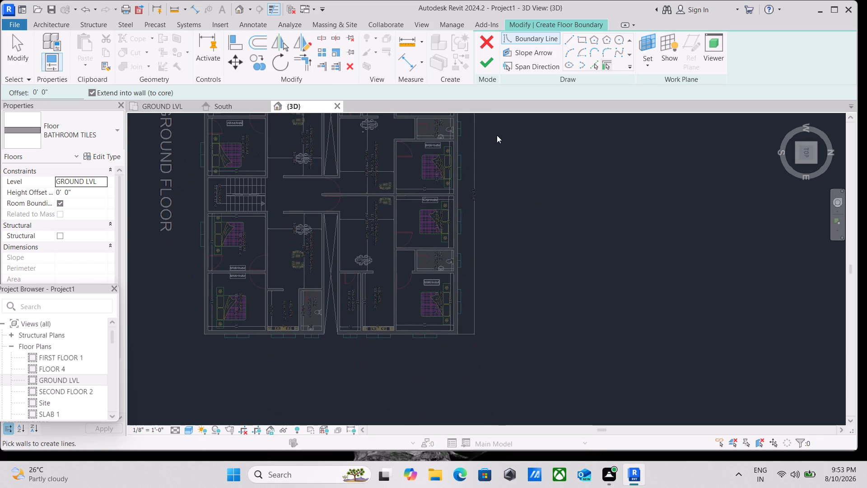
pyautogui.moveTo(497, 135); pyautogui.dragTo(497, 180, button='middle')
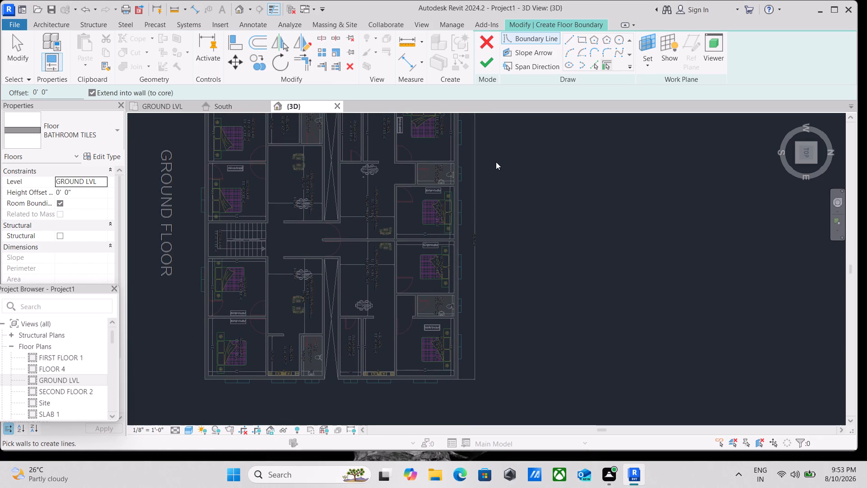
pyautogui.moveTo(496, 162); pyautogui.dragTo(526, 324, button='middle')
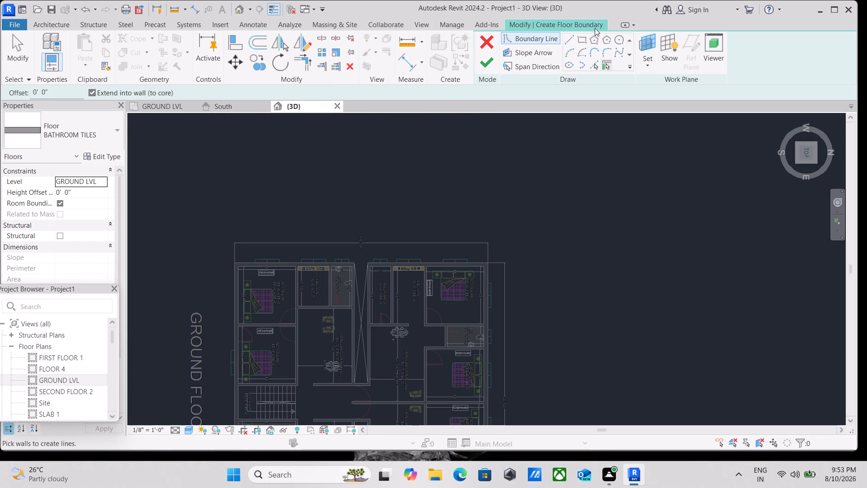
pyautogui.click(579, 38)
pyautogui.scroll(9, 379, 283)
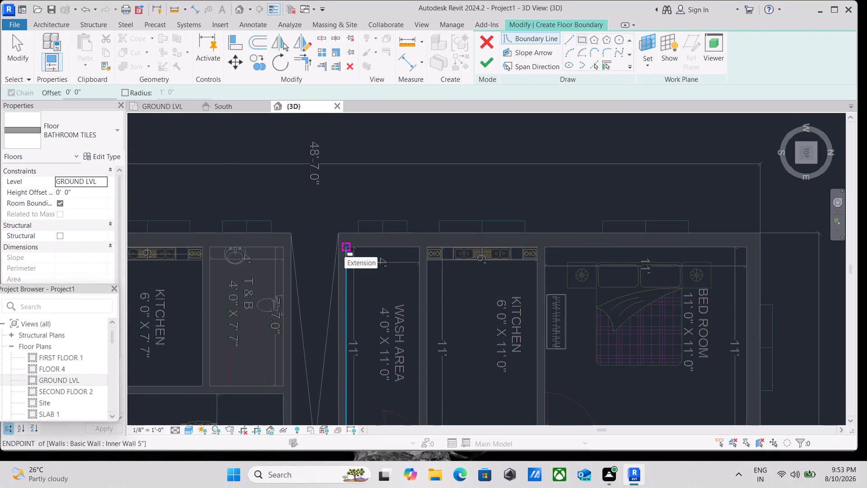
pyautogui.click(345, 248)
pyautogui.moveTo(528, 352); pyautogui.dragTo(462, 191, button='middle')
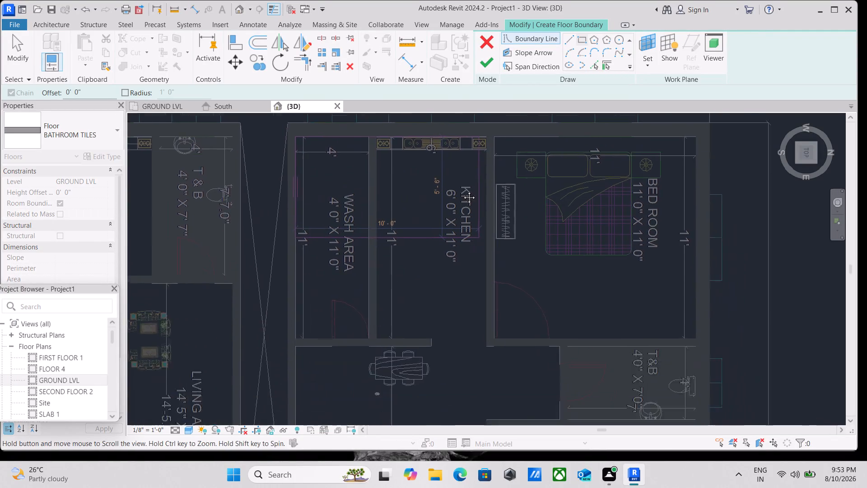
pyautogui.moveTo(462, 191); pyautogui.dragTo(460, 176, button='middle')
pyautogui.scroll(-1, 576, 315)
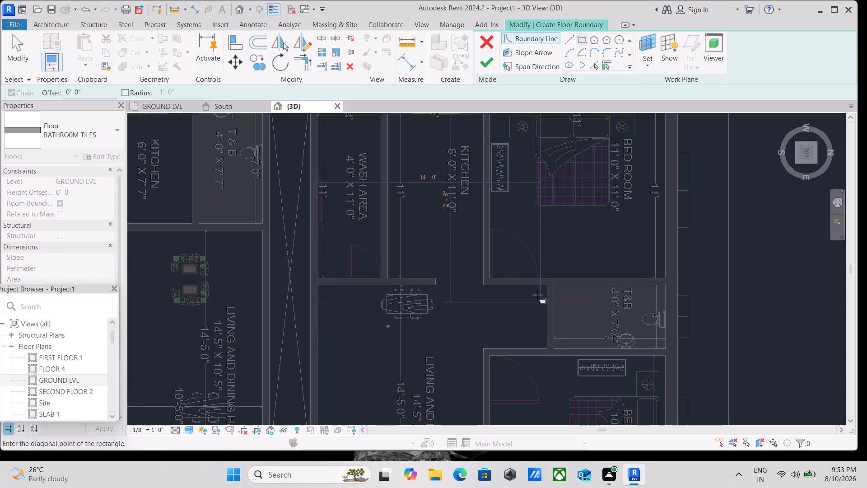
pyautogui.scroll(-2, 587, 265)
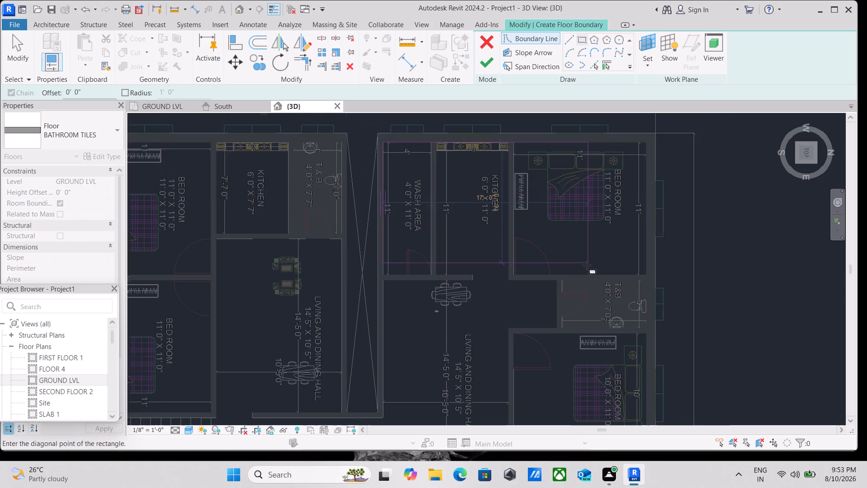
pyautogui.moveTo(578, 249); pyautogui.dragTo(363, 209, button='middle')
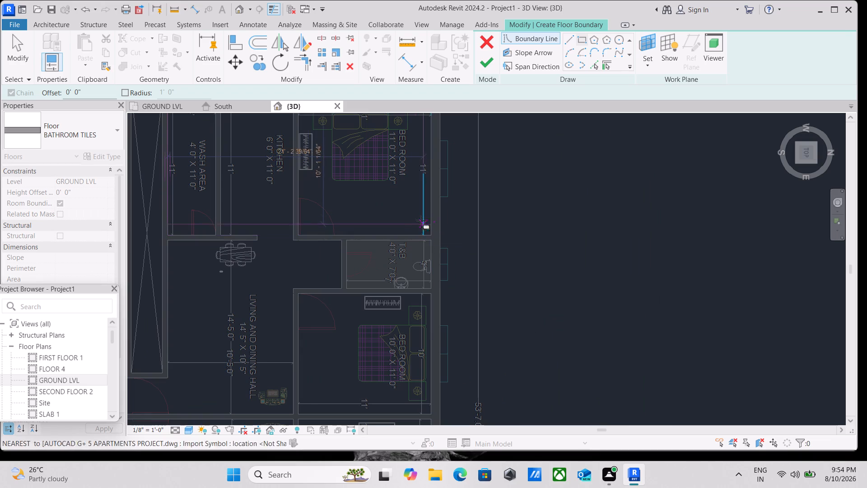
pyautogui.scroll(-2, 387, 215)
pyautogui.moveTo(295, 288); pyautogui.dragTo(307, 147, button='middle')
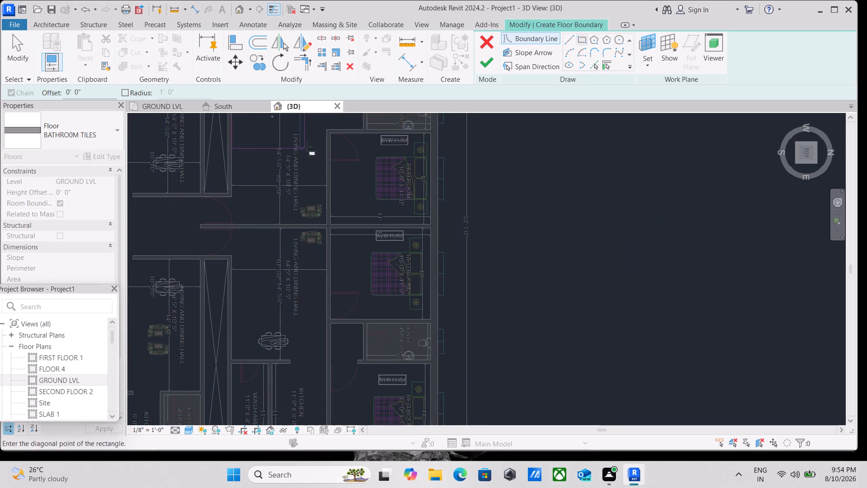
pyautogui.scroll(-3, 359, 212)
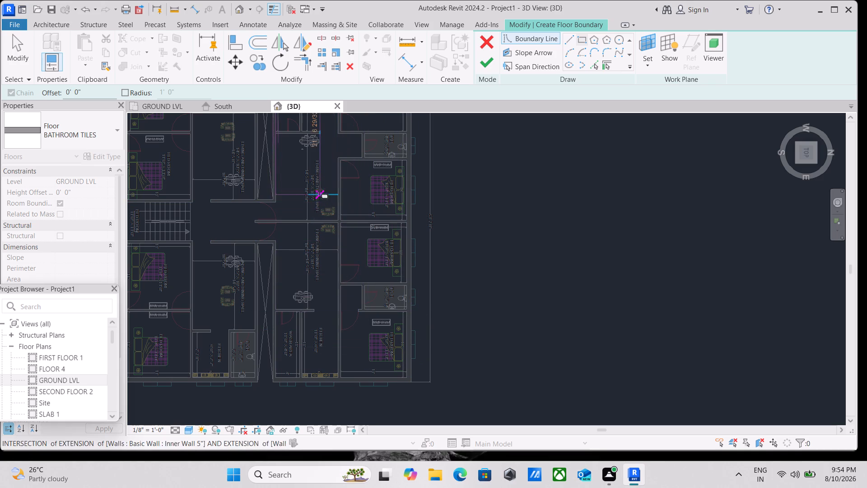
pyautogui.moveTo(315, 179); pyautogui.dragTo(355, 313, button='middle')
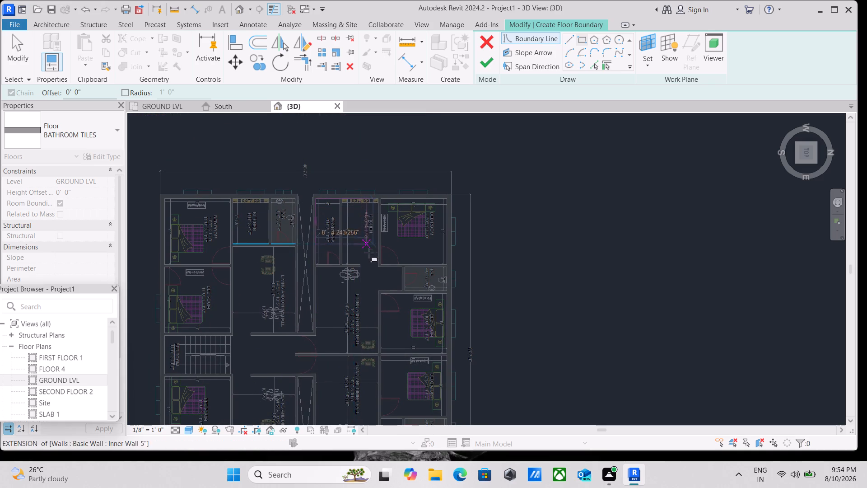
pyautogui.scroll(5, 378, 266)
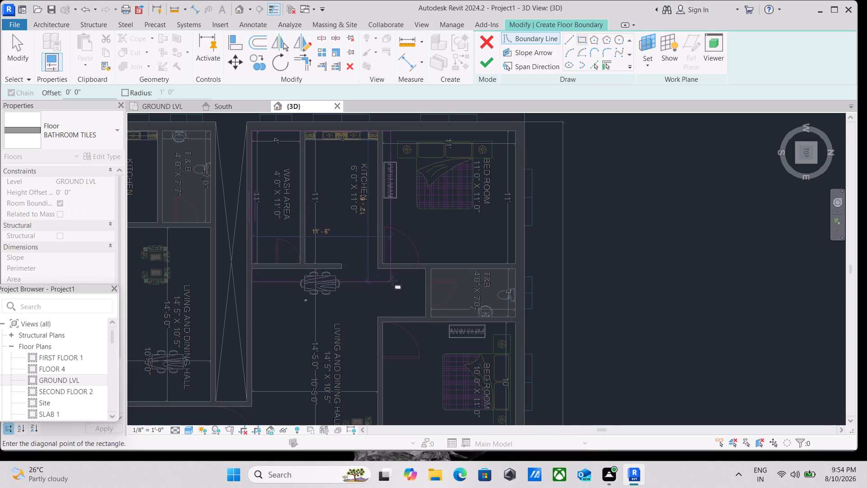
pyautogui.scroll(4, 378, 271)
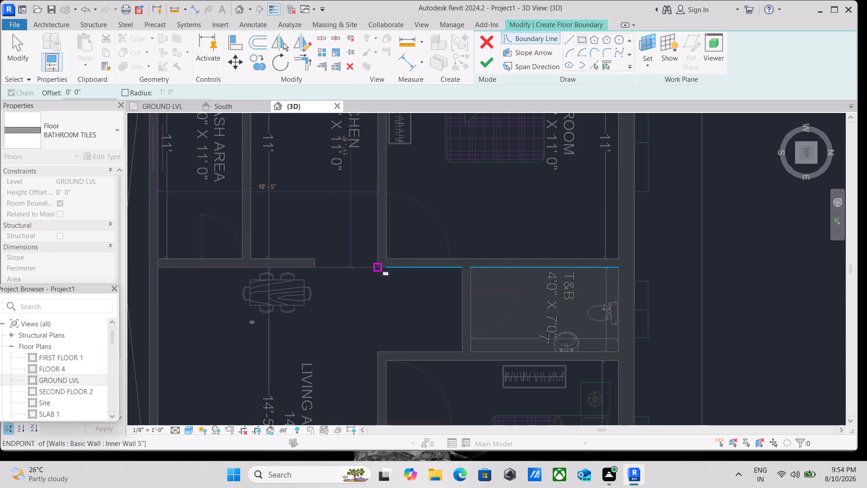
pyautogui.scroll(-6, 380, 266)
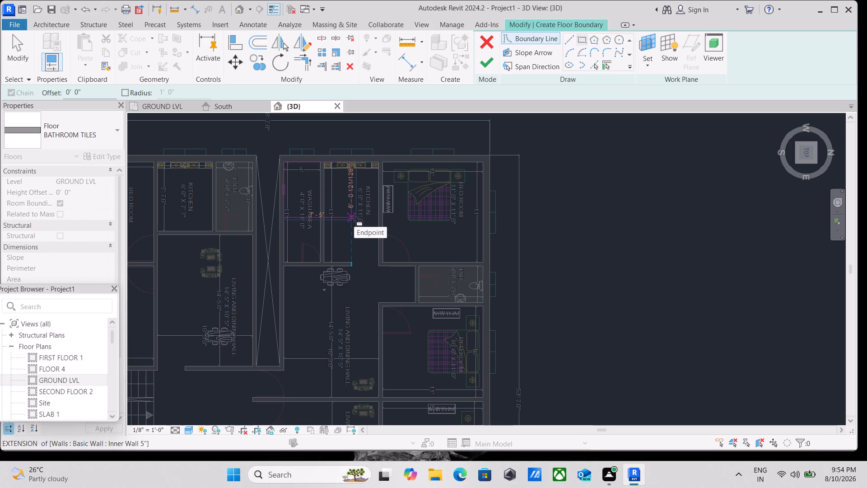
pyautogui.scroll(-3, 354, 222)
pyautogui.moveTo(430, 357); pyautogui.dragTo(369, 185, button='middle')
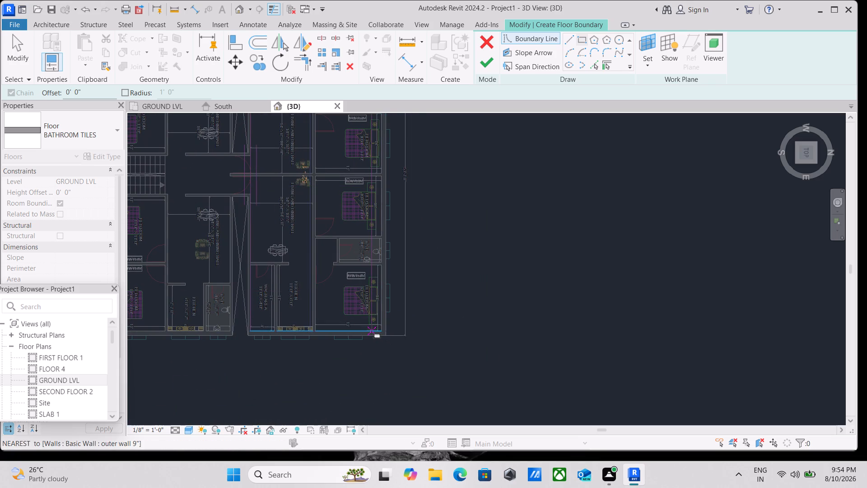
pyautogui.scroll(2, 372, 329)
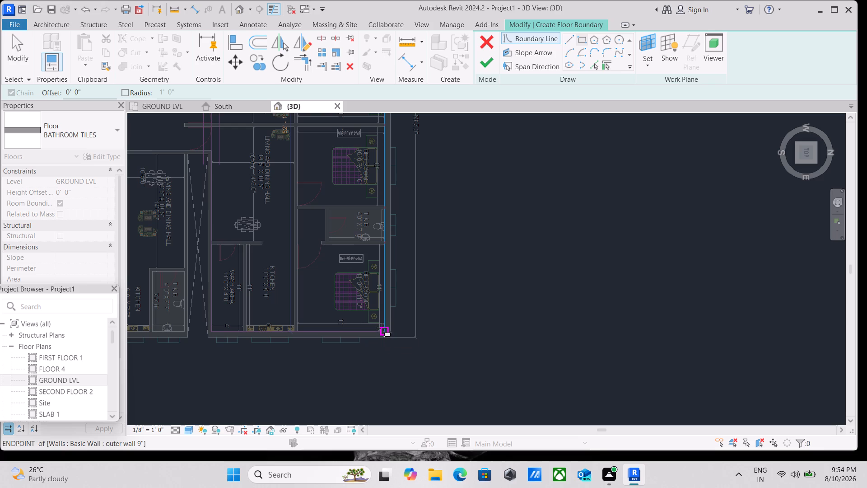
pyautogui.click(384, 329)
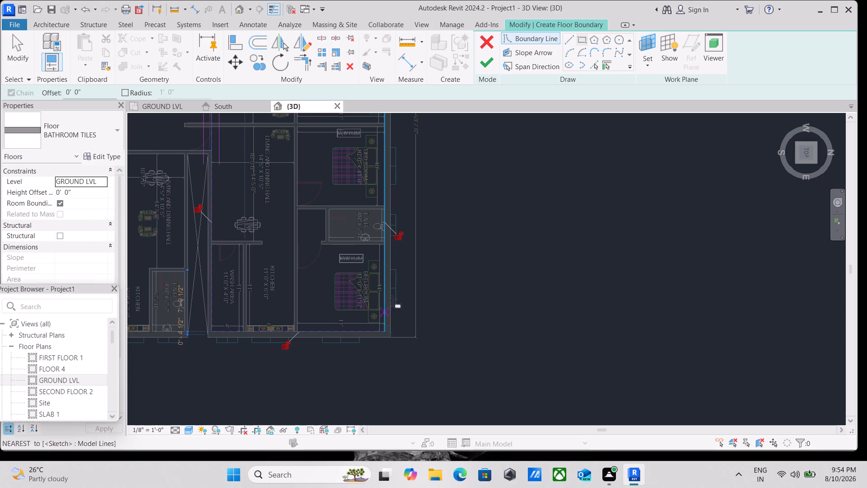
pyautogui.scroll(-2, 450, 197)
pyautogui.moveTo(481, 199); pyautogui.dragTo(492, 309, button='middle')
pyautogui.scroll(-1, 489, 299)
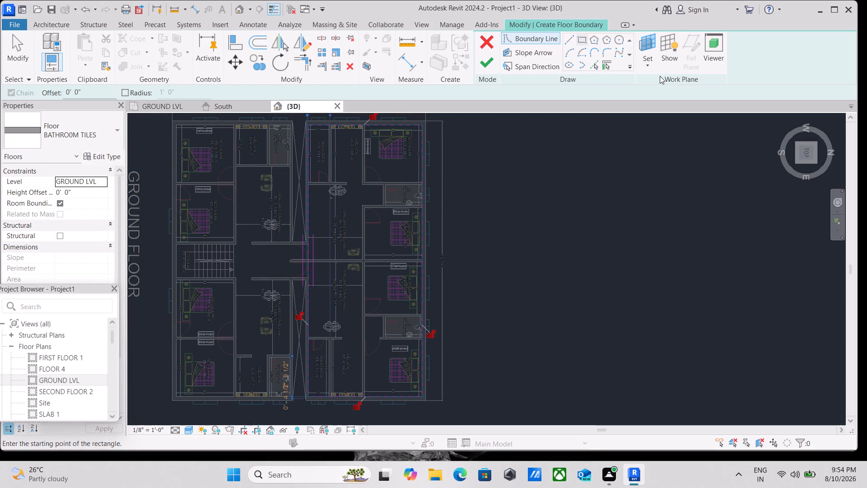
pyautogui.click(485, 67)
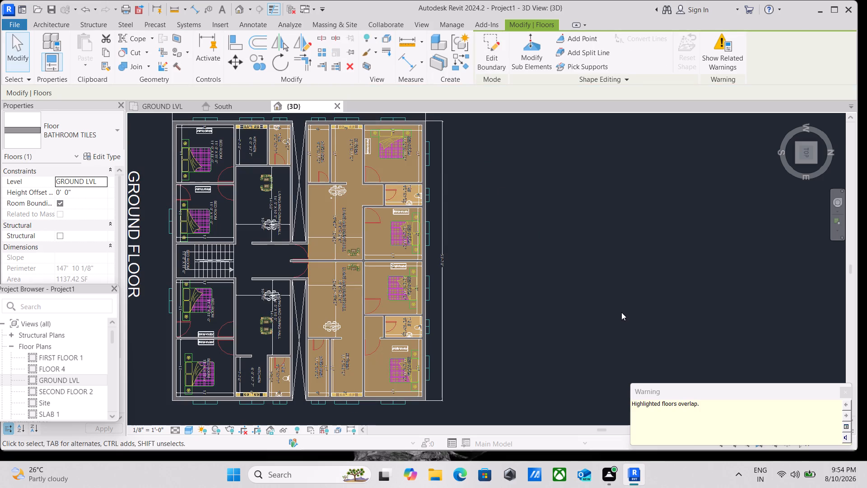
pyautogui.press('Escape')
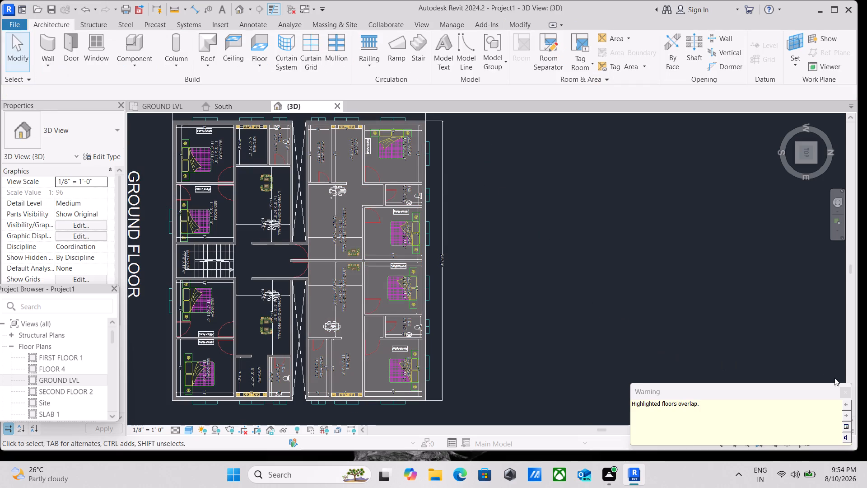
pyautogui.click(847, 387)
pyautogui.press('Escape')
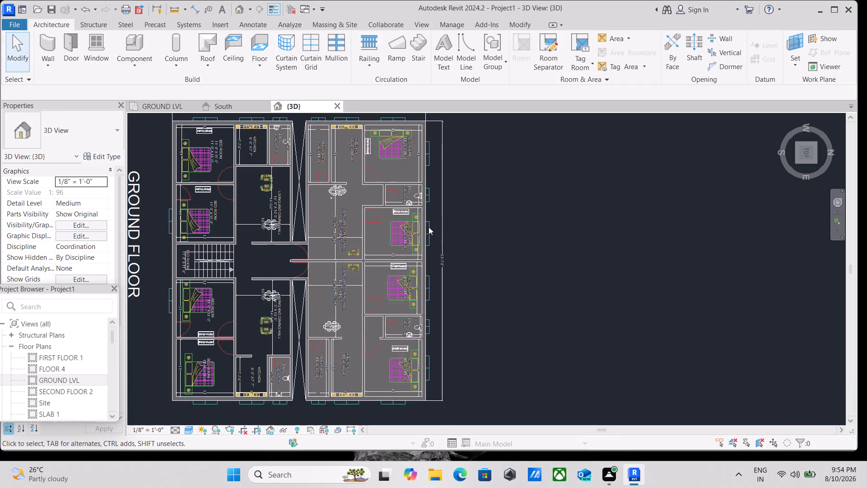
pyautogui.press('Escape')
# Examine the new floor around the north-side T&B and bedroom, and its extent across the ground floor plan.
pyautogui.scroll(4, 372, 183)
pyautogui.scroll(3, 460, 177)
pyautogui.scroll(2, 415, 226)
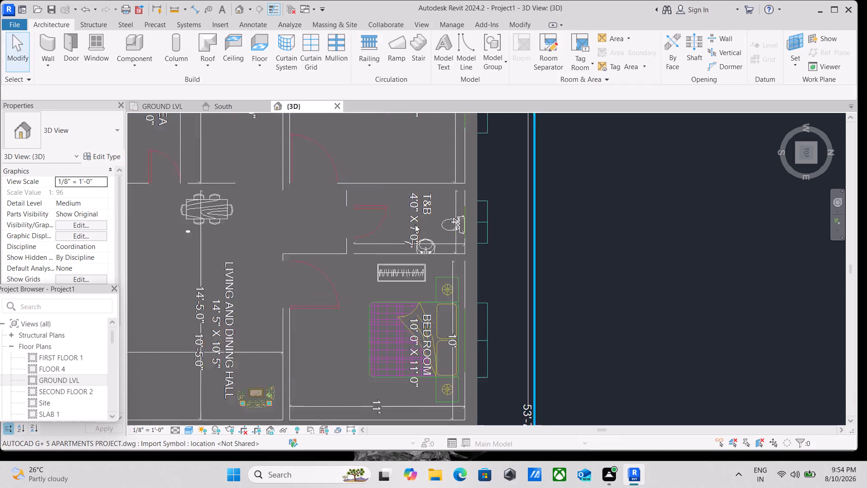
pyautogui.scroll(1, 415, 225)
pyautogui.scroll(-8, 396, 209)
pyautogui.scroll(-4, 324, 241)
pyautogui.moveTo(293, 249); pyautogui.dragTo(298, 232, button='middle')
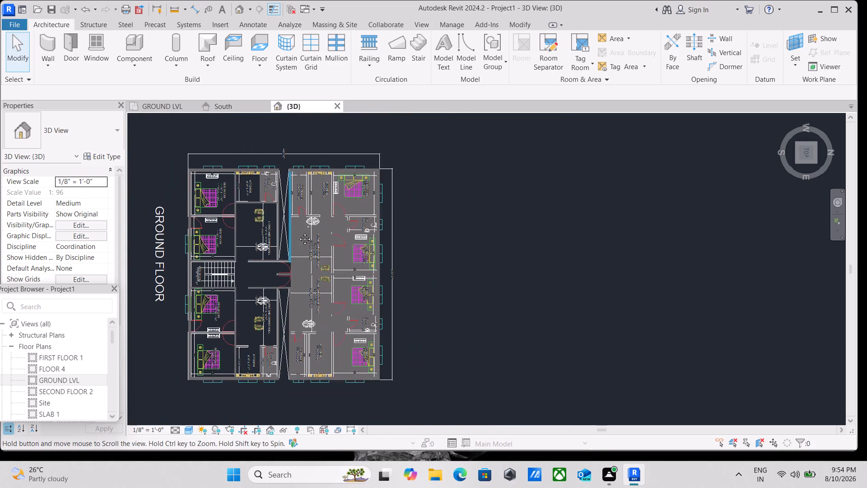
pyautogui.moveTo(298, 232); pyautogui.dragTo(426, 164, button='middle')
pyautogui.moveTo(354, 177); pyautogui.dragTo(342, 258, button='middle')
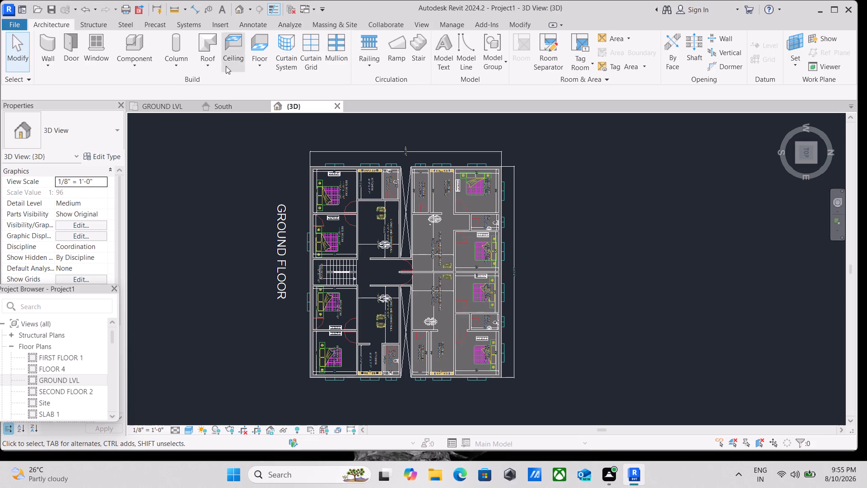
# Create a BATHROOM TILES architectural floor on GROUND LVL over the south-west bedrooms, kitchen and part of the living hall, about 17'-5" by 22'-10".
pyautogui.click(263, 62)
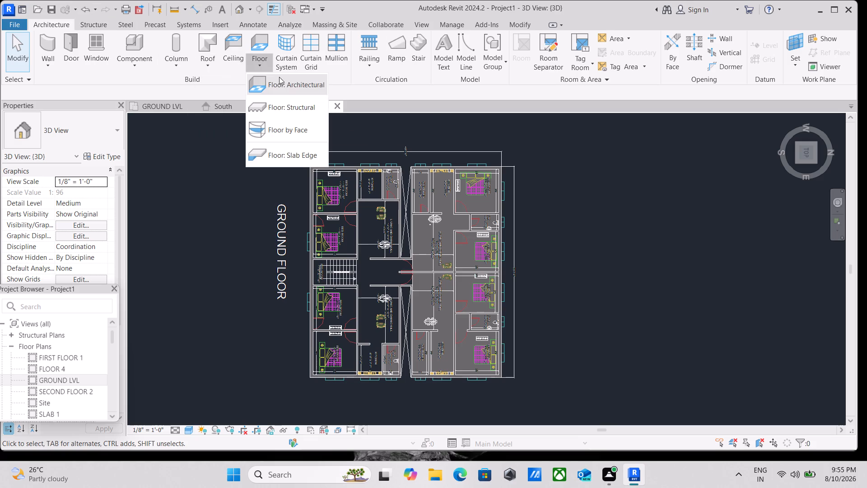
pyautogui.click(283, 83)
pyautogui.scroll(3, 321, 195)
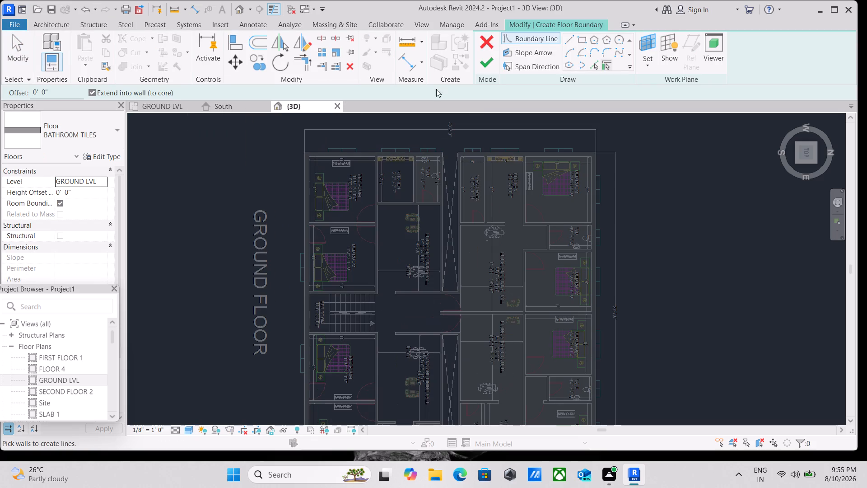
pyautogui.click(583, 42)
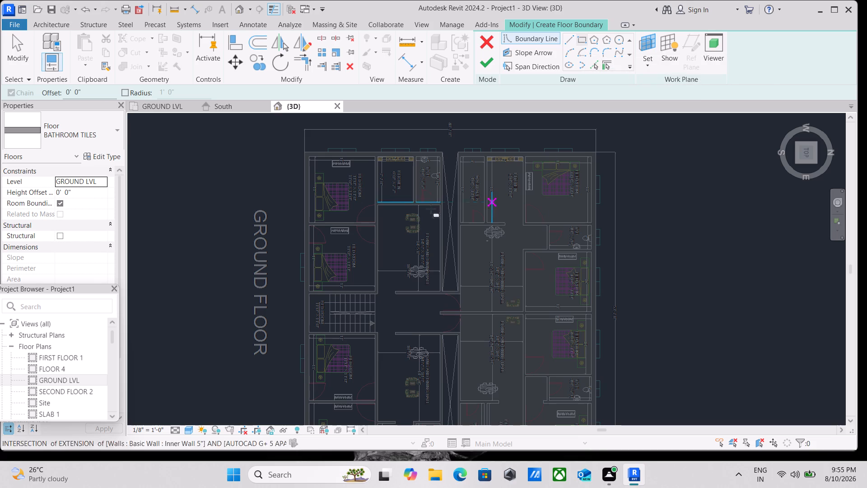
pyautogui.scroll(6, 301, 165)
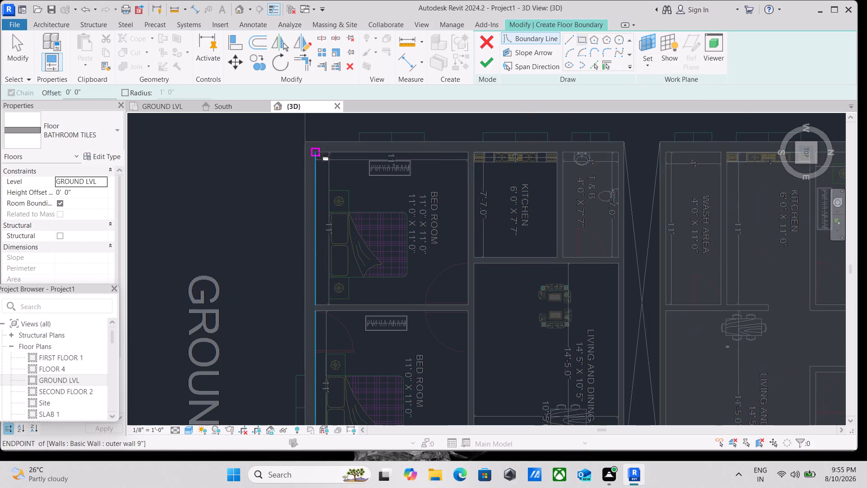
pyautogui.click(318, 155)
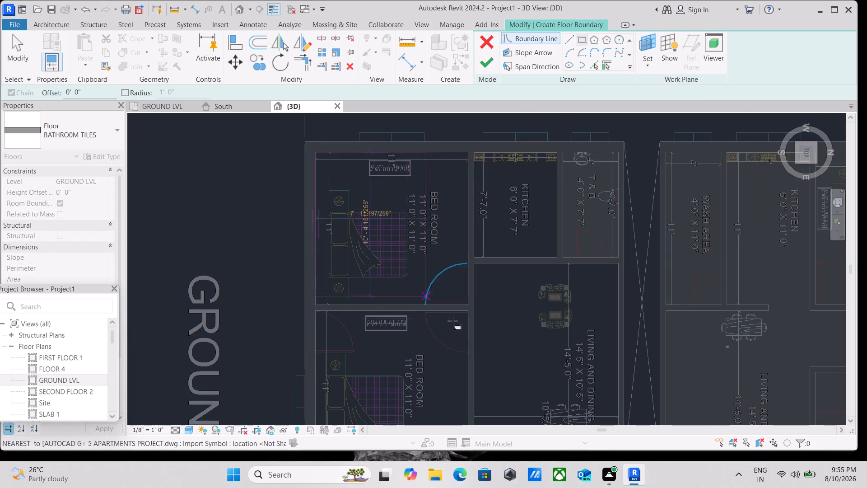
pyautogui.scroll(-2, 454, 321)
pyautogui.moveTo(454, 321); pyautogui.dragTo(395, 176, button='middle')
pyautogui.scroll(1, 395, 174)
pyautogui.scroll(-4, 410, 203)
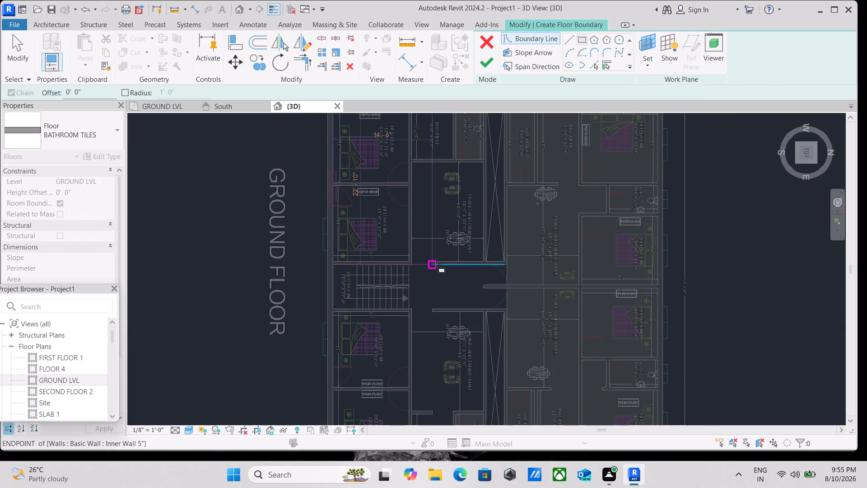
pyautogui.scroll(3, 482, 258)
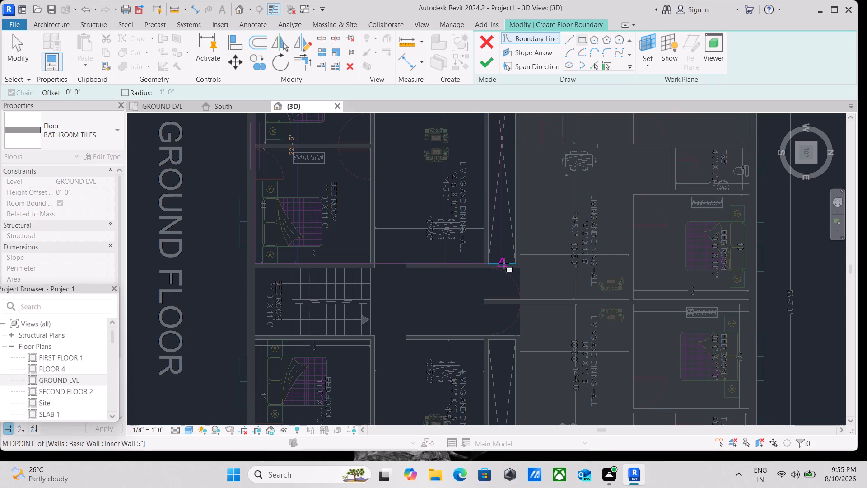
pyautogui.scroll(-3, 483, 262)
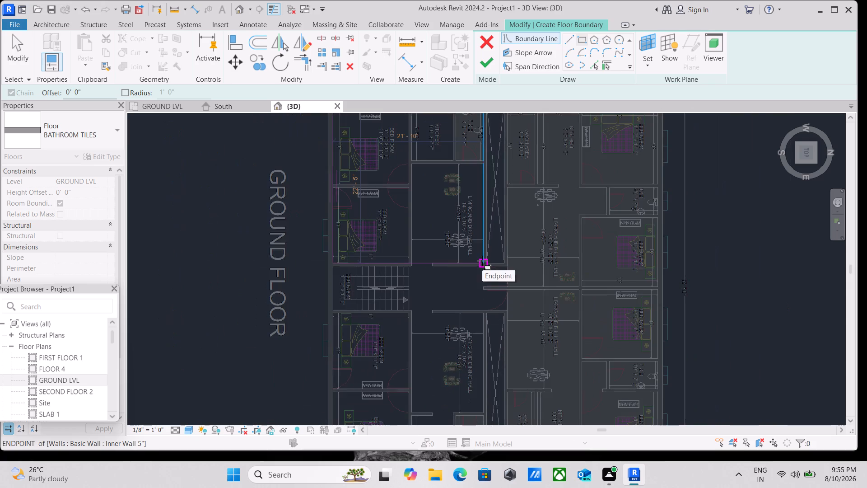
pyautogui.scroll(-1, 482, 261)
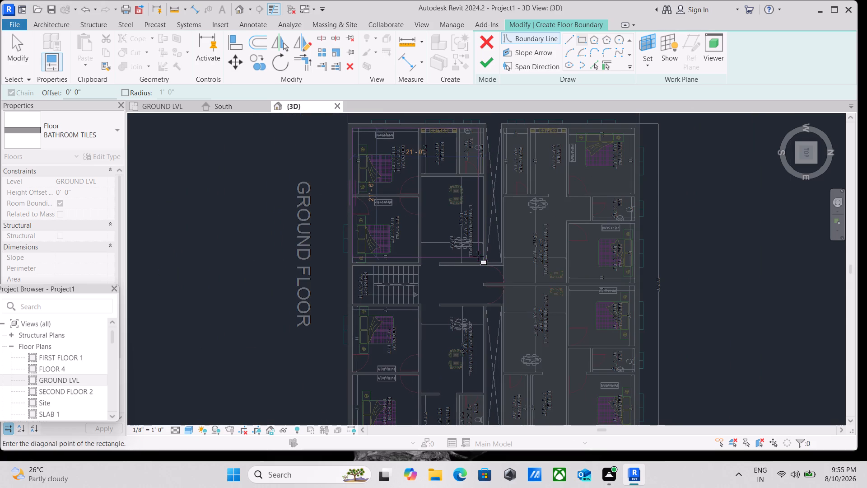
pyautogui.scroll(3, 474, 260)
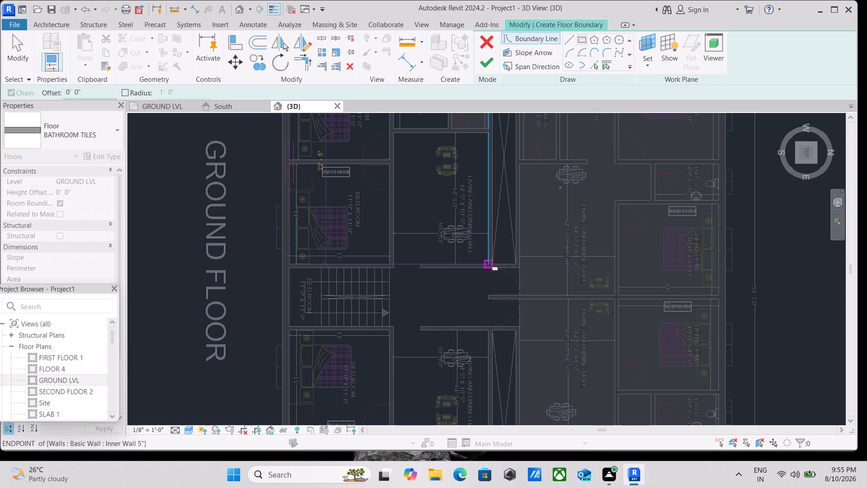
pyautogui.scroll(-3, 489, 262)
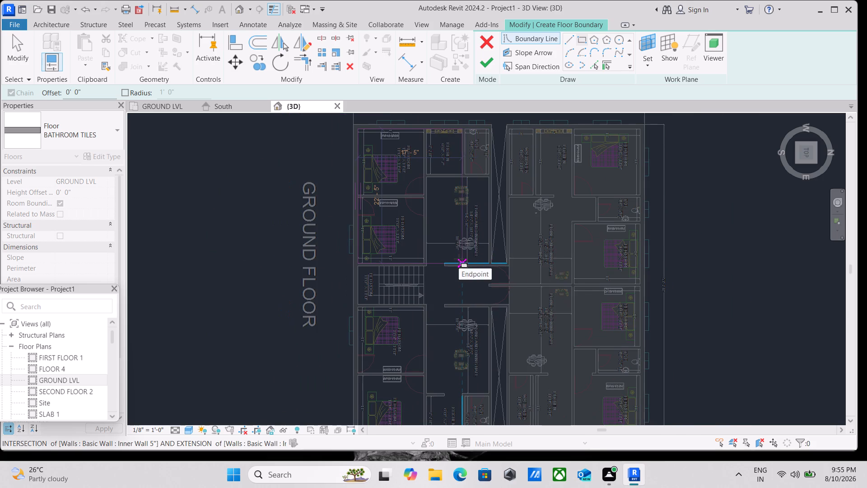
pyautogui.scroll(2, 459, 259)
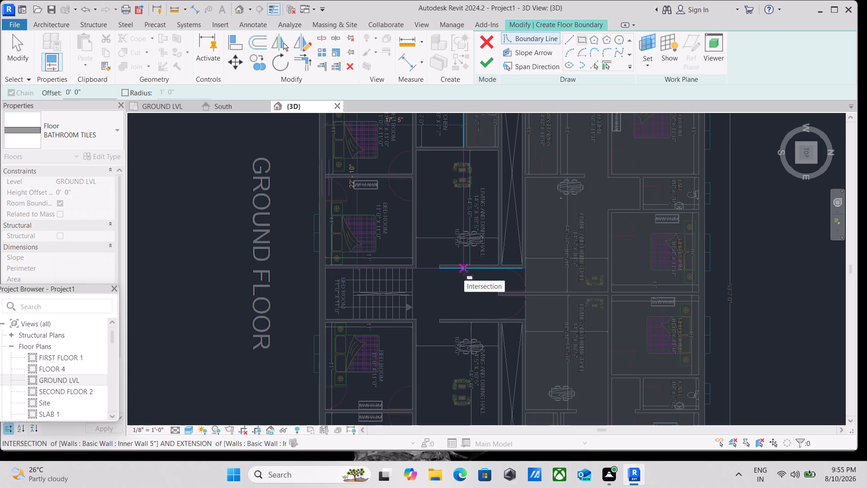
pyautogui.click(464, 271)
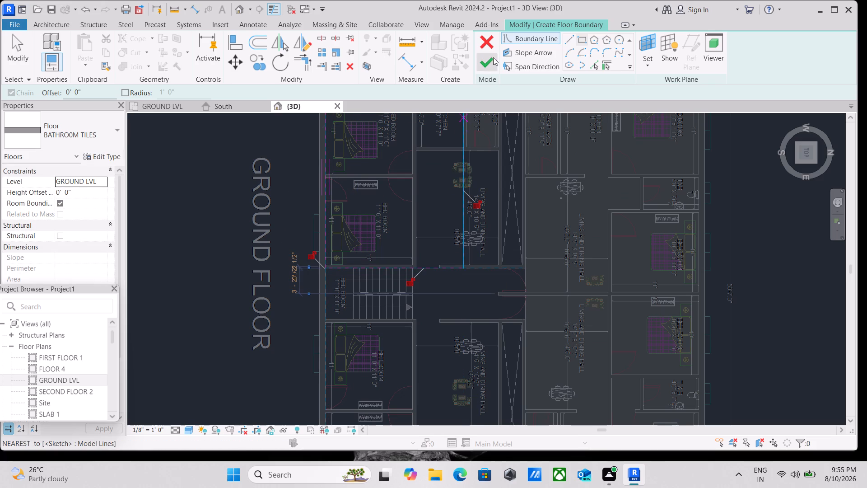
pyautogui.click(488, 66)
# Create a BATHROOM TILES architectural floor on GROUND LVL over the south-west living and dining hall's remaining strip, about 4'-10" by 14'-10".
pyautogui.scroll(3, 465, 154)
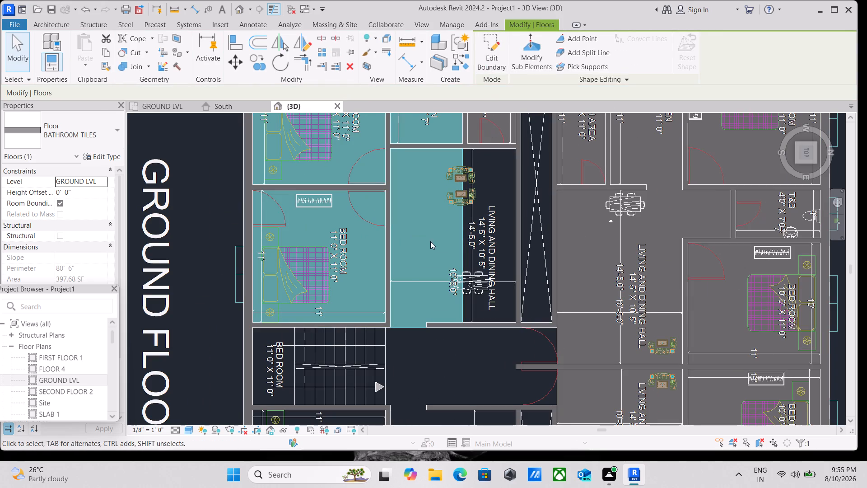
pyautogui.scroll(-6, 408, 269)
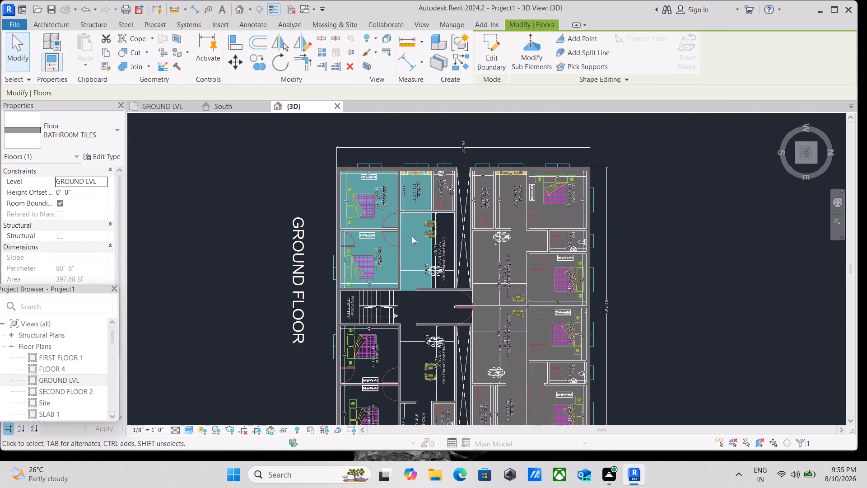
pyautogui.moveTo(412, 236); pyautogui.dragTo(404, 187, button='middle')
pyautogui.scroll(-2, 406, 192)
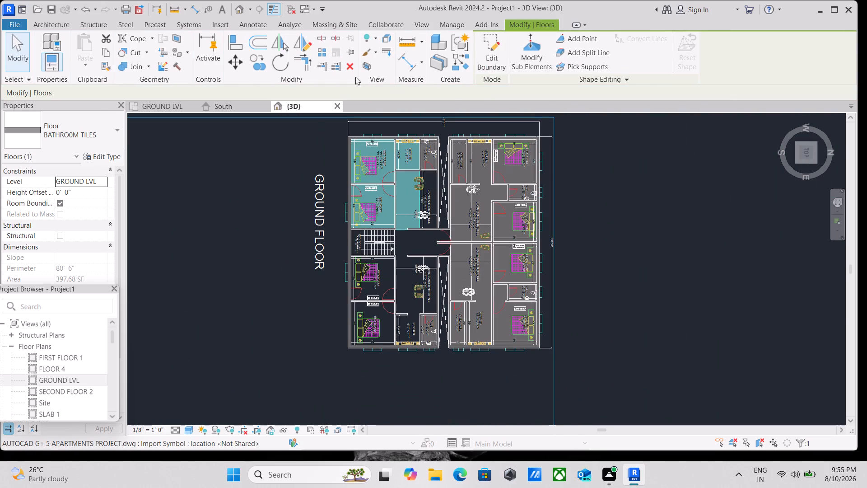
pyautogui.click(58, 22)
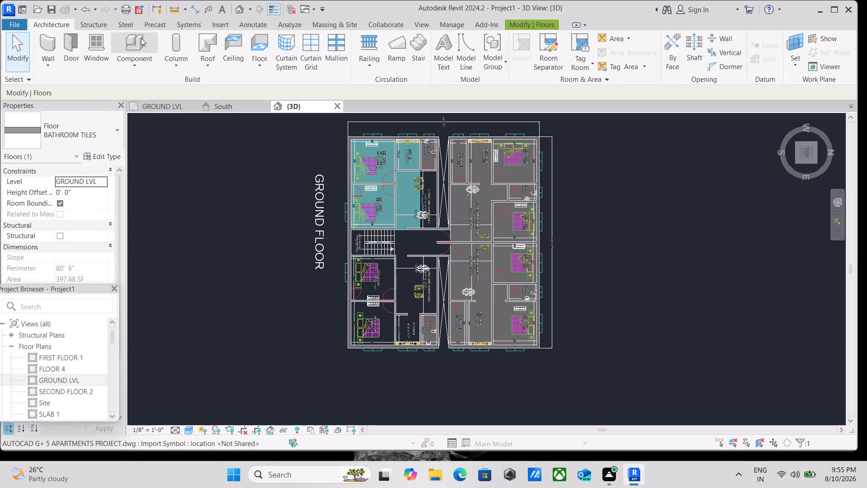
pyautogui.click(212, 64)
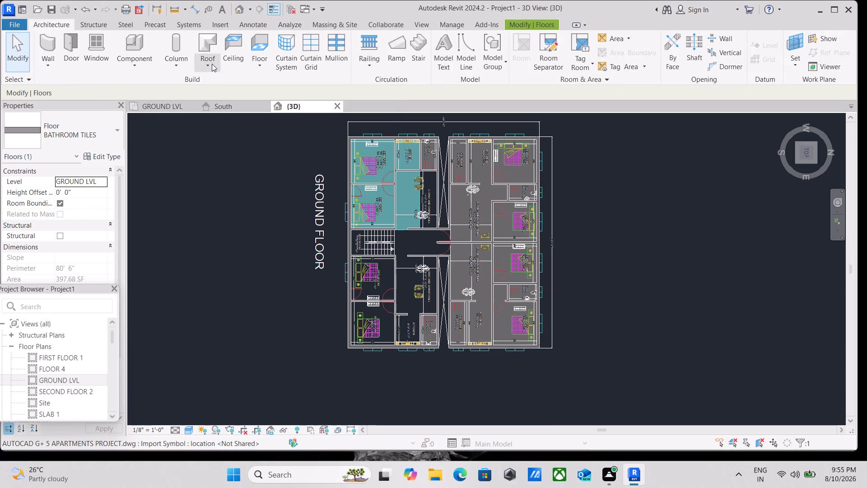
pyautogui.click(211, 64)
pyautogui.click(261, 64)
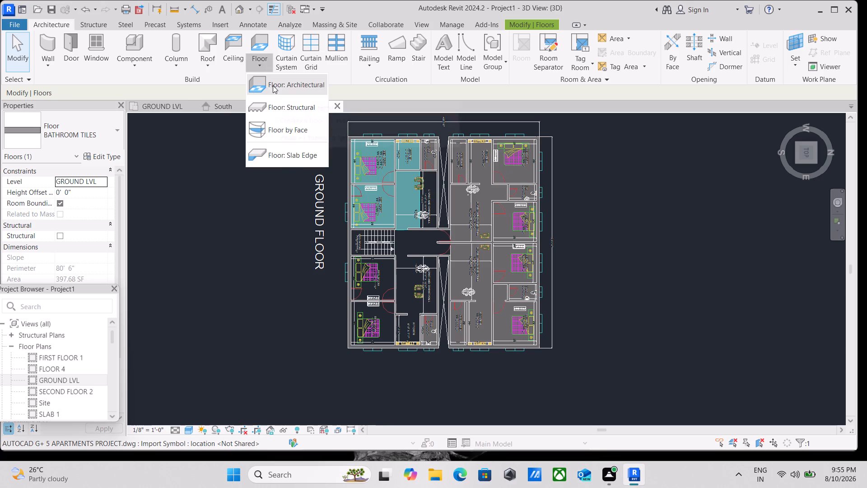
pyautogui.click(273, 85)
pyautogui.scroll(4, 442, 194)
pyautogui.scroll(1, 397, 153)
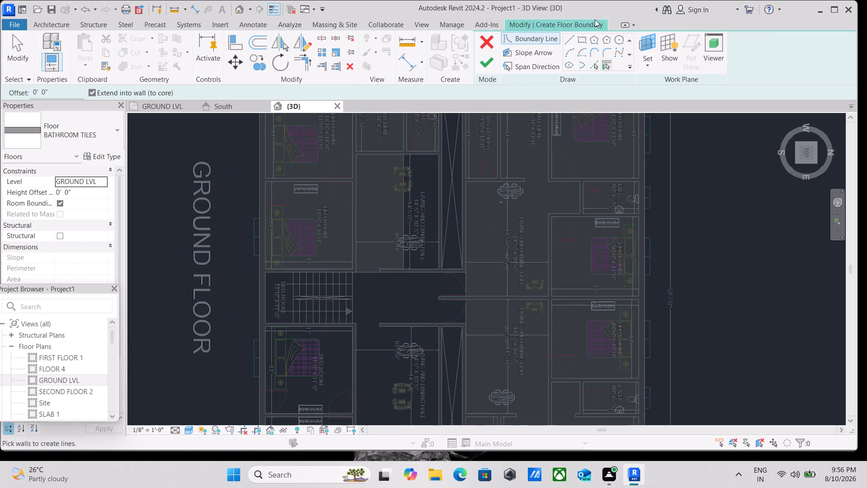
pyautogui.click(581, 41)
pyautogui.scroll(5, 420, 163)
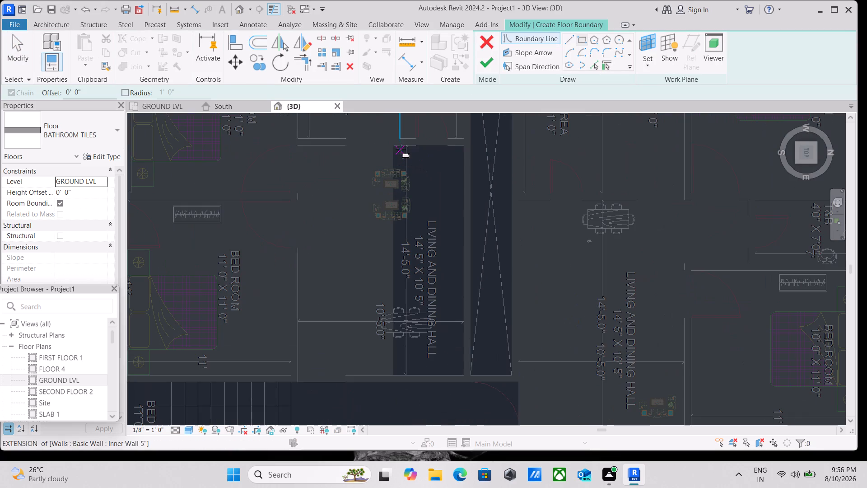
pyautogui.scroll(1, 396, 148)
pyautogui.click(396, 148)
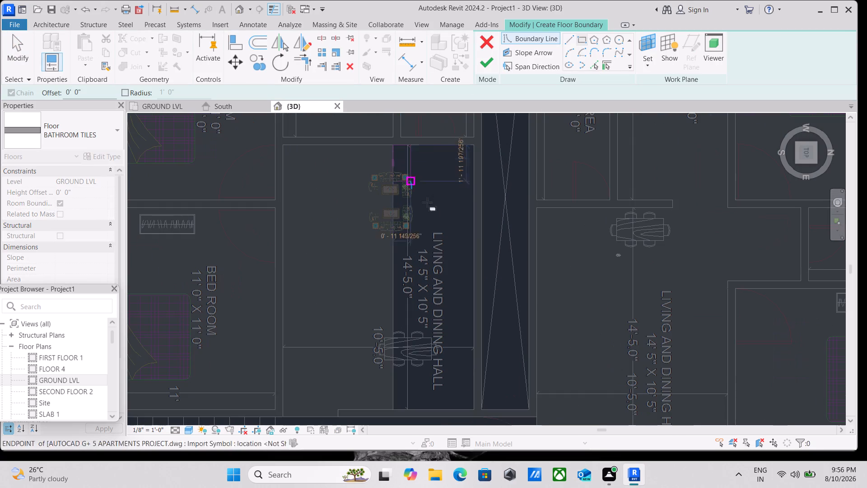
pyautogui.scroll(-3, 456, 241)
pyautogui.moveTo(456, 239); pyautogui.dragTo(408, 118, button='middle')
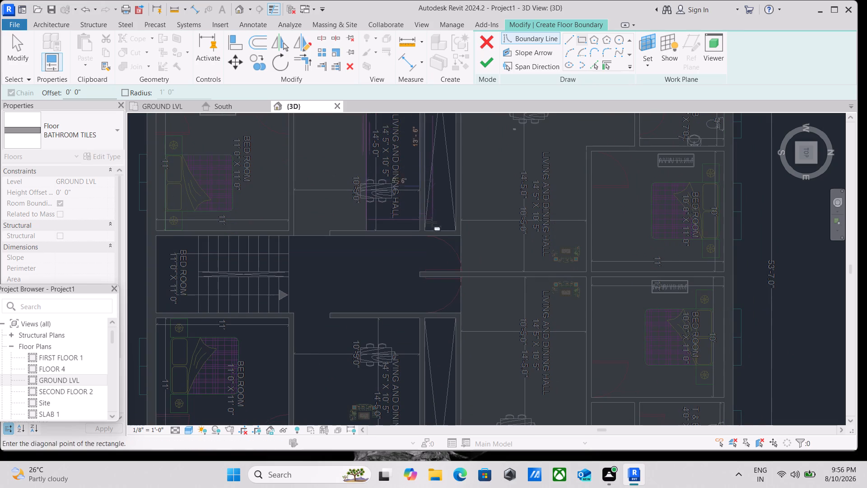
pyautogui.scroll(2, 421, 240)
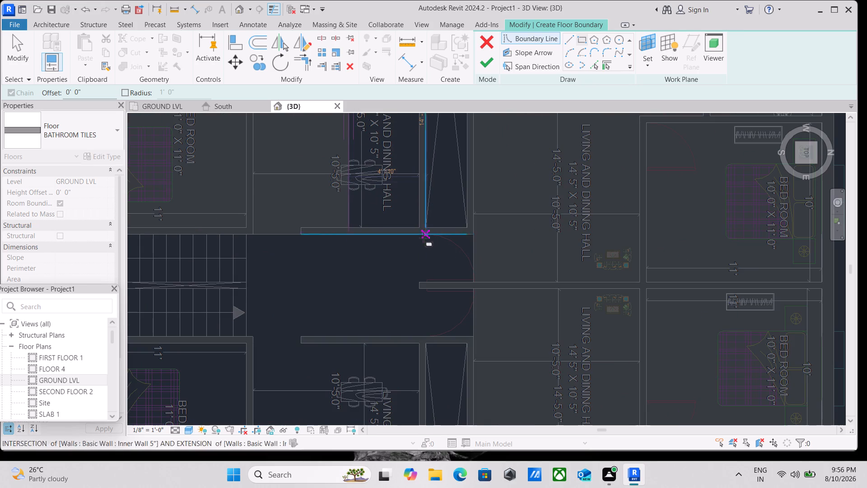
pyautogui.scroll(-5, 425, 235)
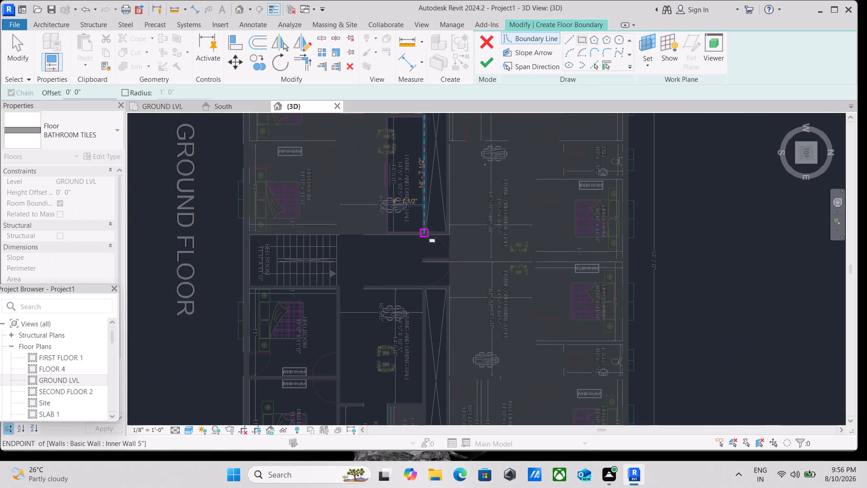
pyautogui.scroll(-1, 429, 234)
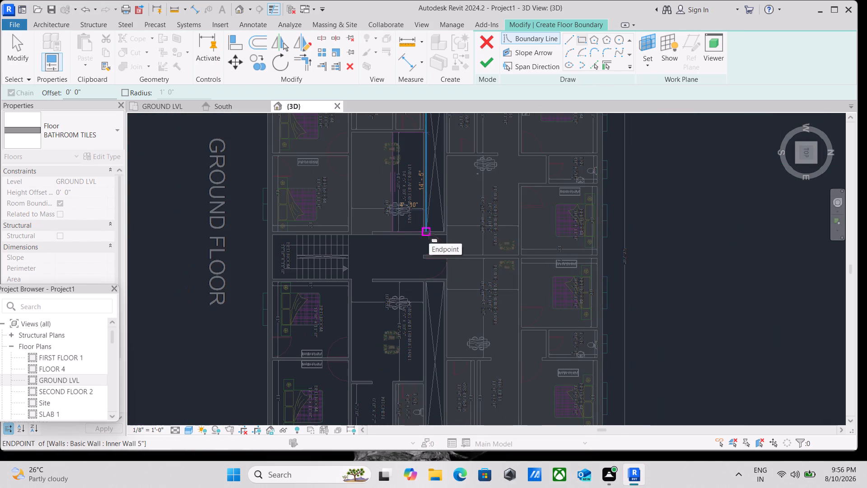
pyautogui.scroll(5, 429, 234)
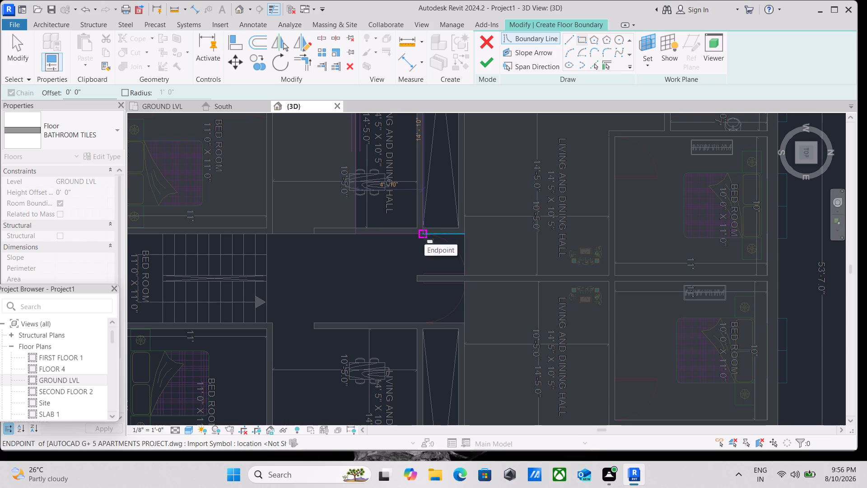
pyautogui.click(424, 235)
pyautogui.scroll(-2, 425, 216)
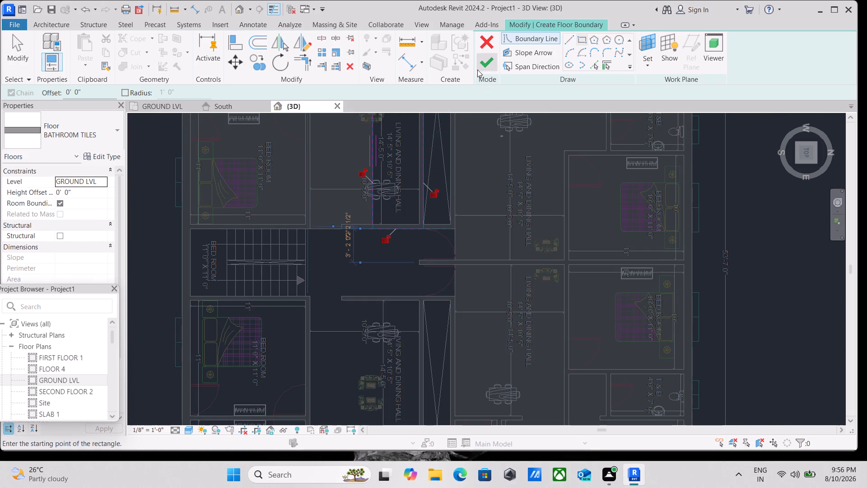
pyautogui.click(477, 70)
pyautogui.scroll(-3, 410, 194)
pyautogui.scroll(-1, 395, 236)
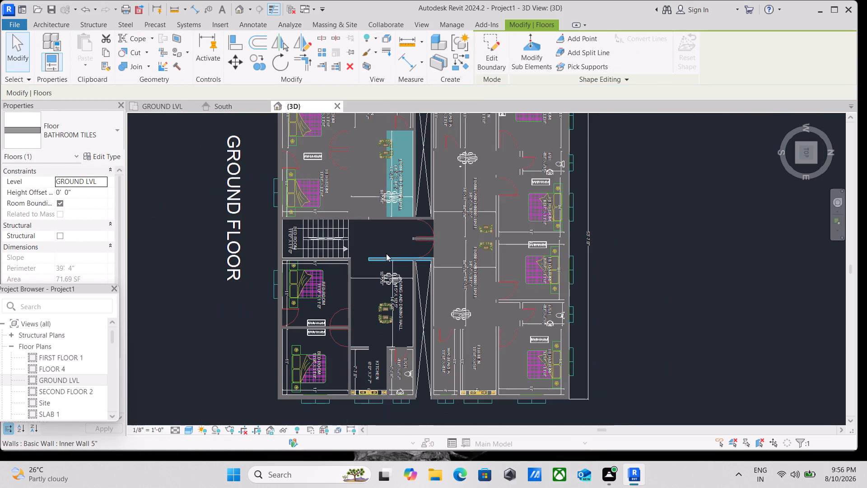
pyautogui.press('Escape')
# Examine the floor coverage of the south-east apartment and around the staircase lobby on the ground floor plan.
pyautogui.scroll(-3, 390, 206)
pyautogui.scroll(2, 370, 264)
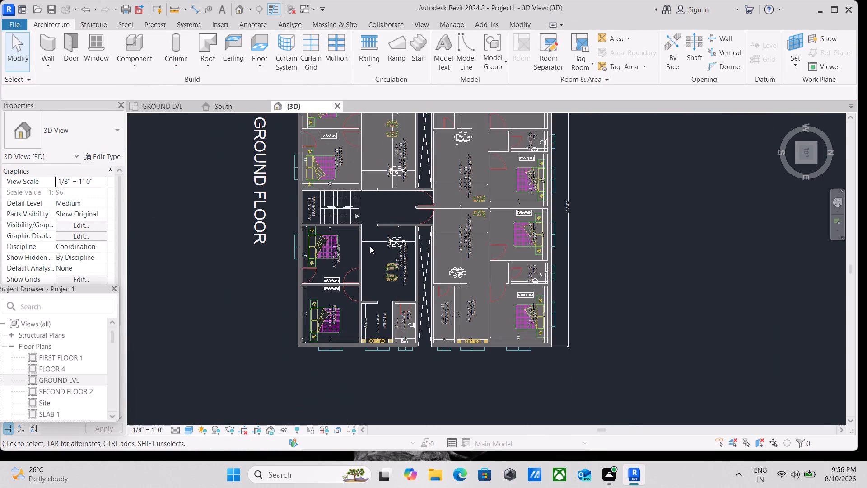
pyautogui.moveTo(370, 246); pyautogui.dragTo(345, 179, button='middle')
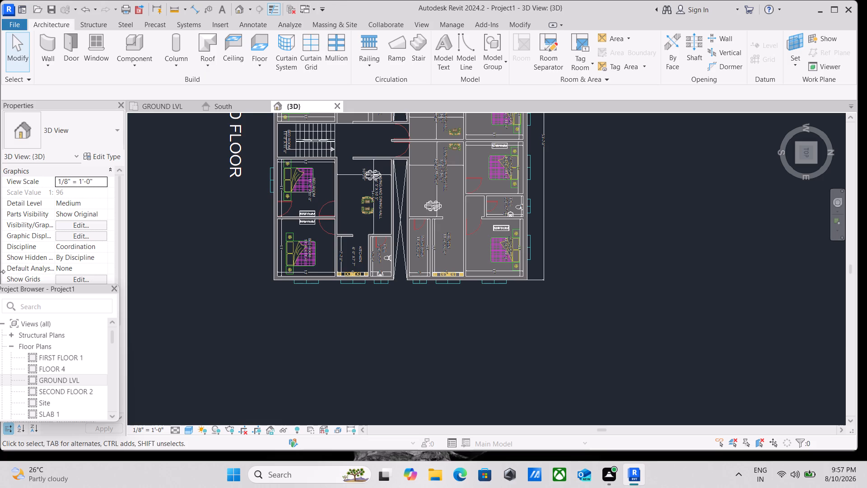
pyautogui.scroll(-1, 280, 197)
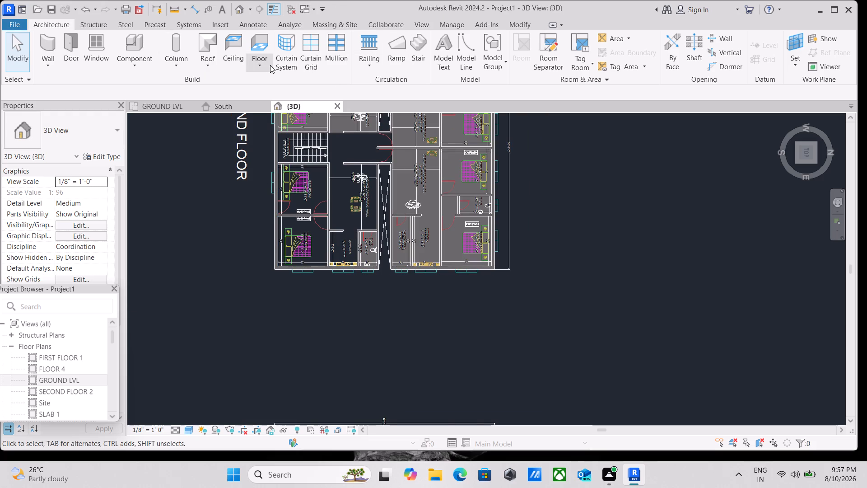
pyautogui.scroll(-2, 271, 66)
pyautogui.scroll(1, 371, 154)
pyautogui.scroll(4, 329, 178)
pyautogui.scroll(1, 339, 128)
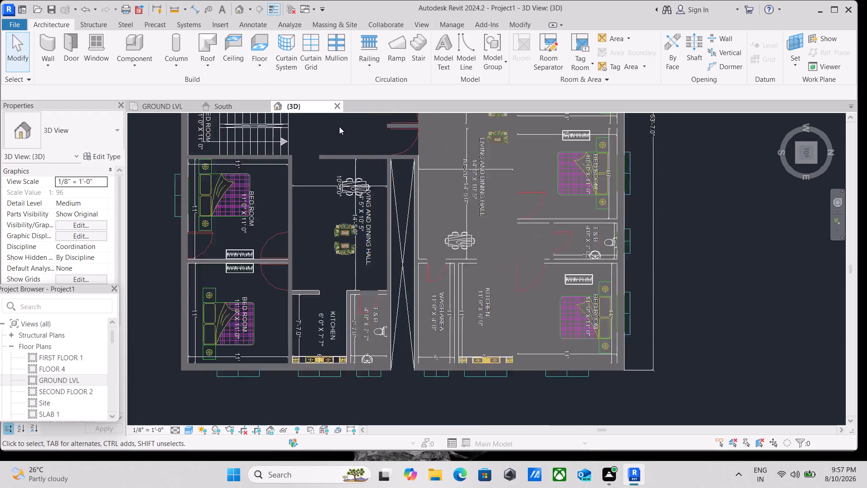
pyautogui.scroll(1, 339, 127)
pyautogui.moveTo(339, 132); pyautogui.dragTo(353, 219, button='middle')
pyautogui.scroll(-1, 357, 197)
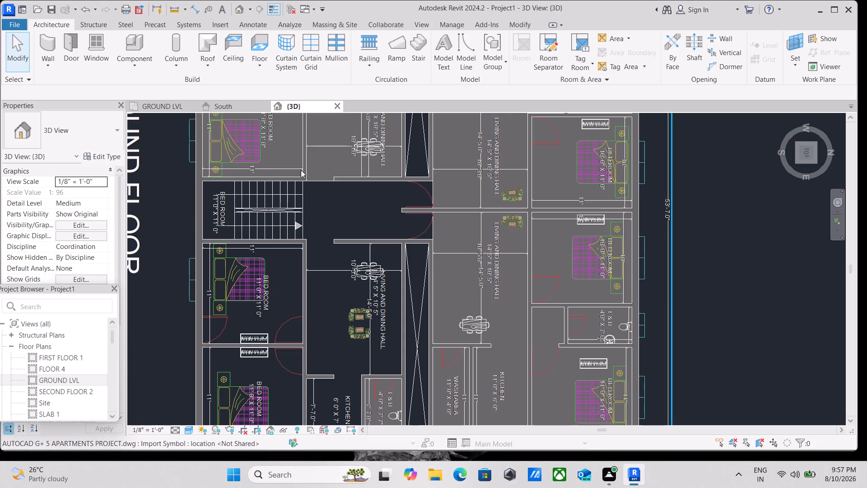
pyautogui.scroll(-2, 448, 231)
pyautogui.scroll(-1, 402, 224)
pyautogui.moveTo(402, 223); pyautogui.dragTo(398, 246, button='middle')
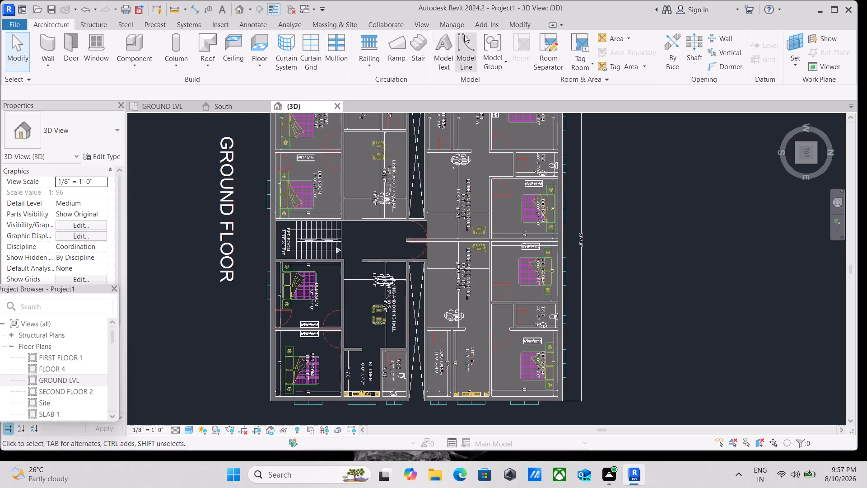
# Create a BATHROOM TILES architectural floor on GROUND LVL over the lobby beside the staircase, about 14'-3" by 6'-10".
pyautogui.click(254, 62)
pyautogui.click(268, 84)
pyautogui.scroll(-1, 351, 289)
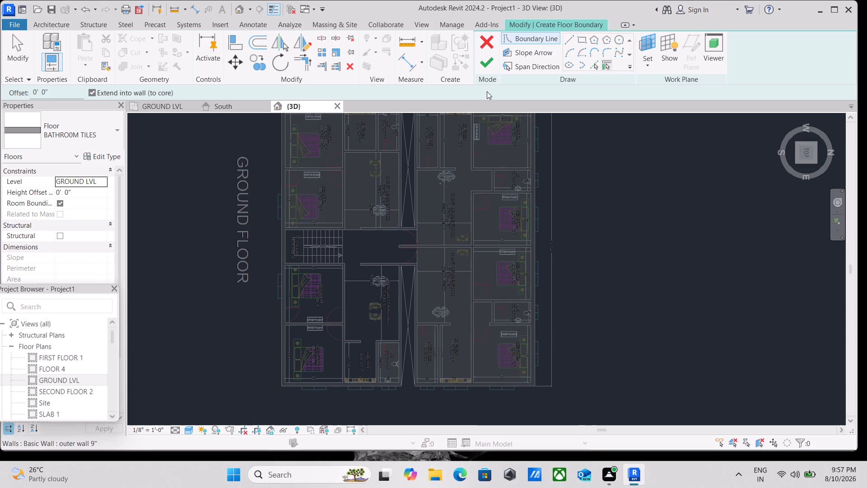
pyautogui.click(579, 38)
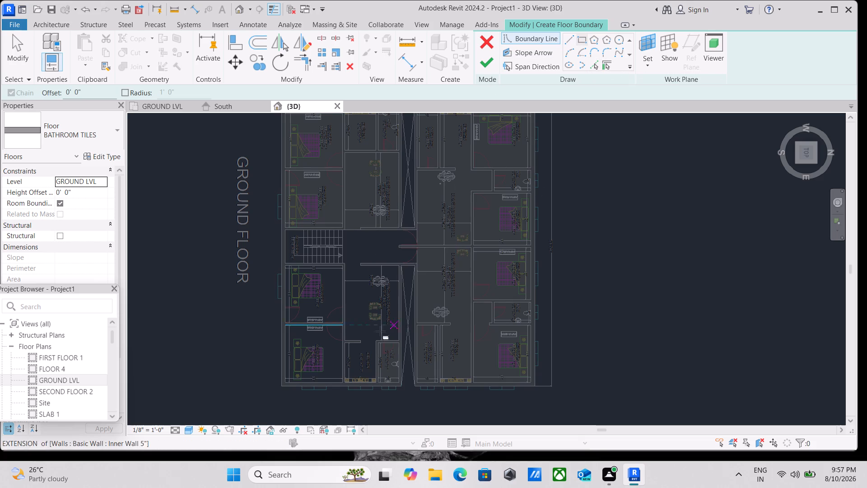
pyautogui.scroll(-2, 370, 335)
pyautogui.scroll(10, 303, 312)
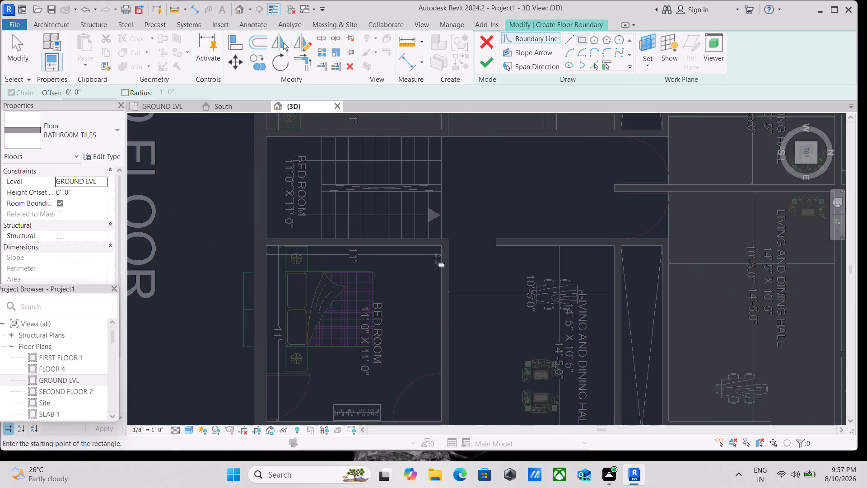
pyautogui.scroll(-1, 453, 255)
pyautogui.moveTo(462, 253); pyautogui.dragTo(389, 257, button='middle')
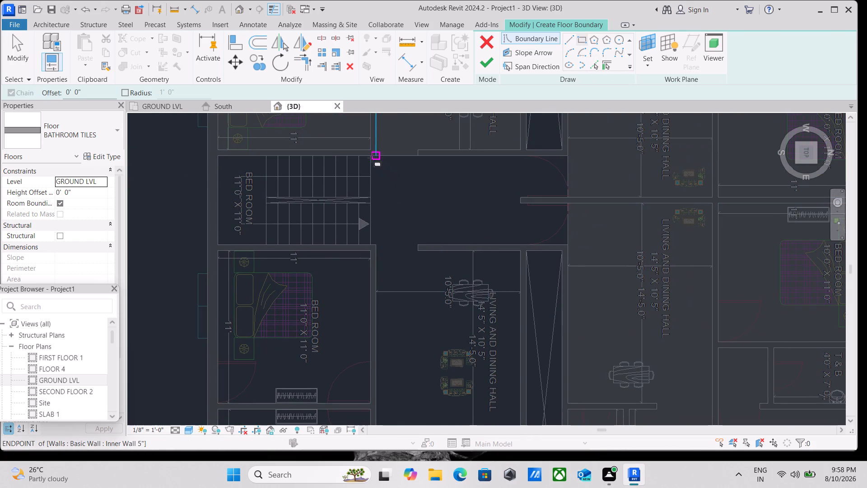
pyautogui.click(372, 156)
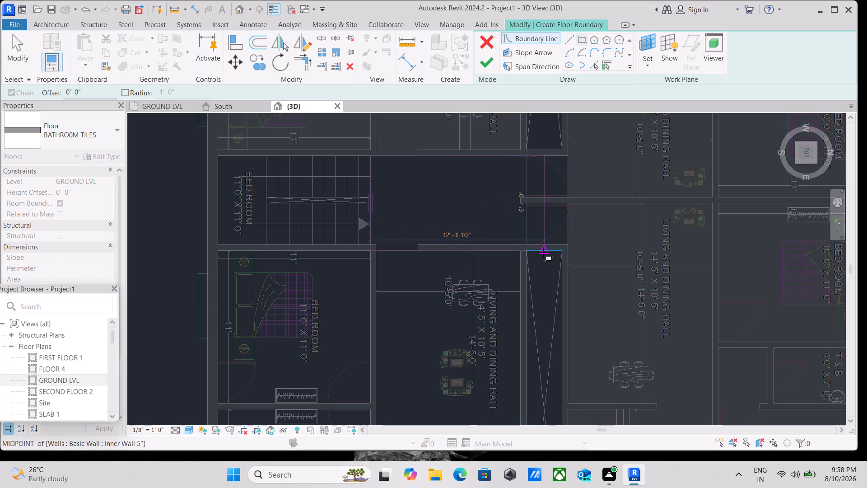
pyautogui.click(568, 255)
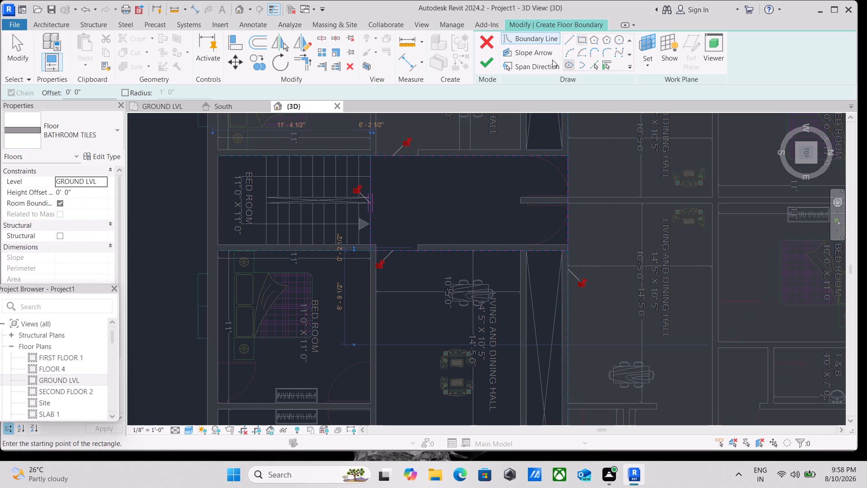
pyautogui.click(485, 61)
pyautogui.scroll(-2, 423, 217)
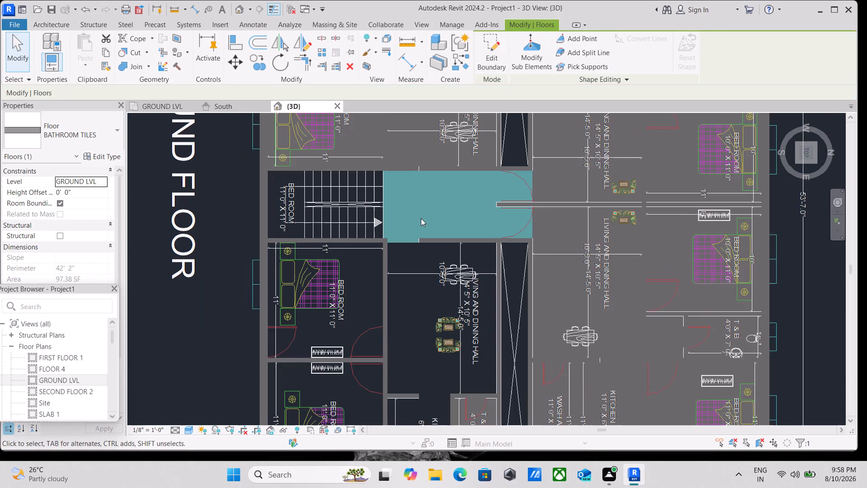
# Start another BATHROOM TILES architectural floor on GROUND LVL and sketch a rectangular boundary around the staircase bay, between its walls.
pyautogui.moveTo(421, 217); pyautogui.dragTo(420, 174, button='middle')
pyautogui.scroll(-2, 422, 170)
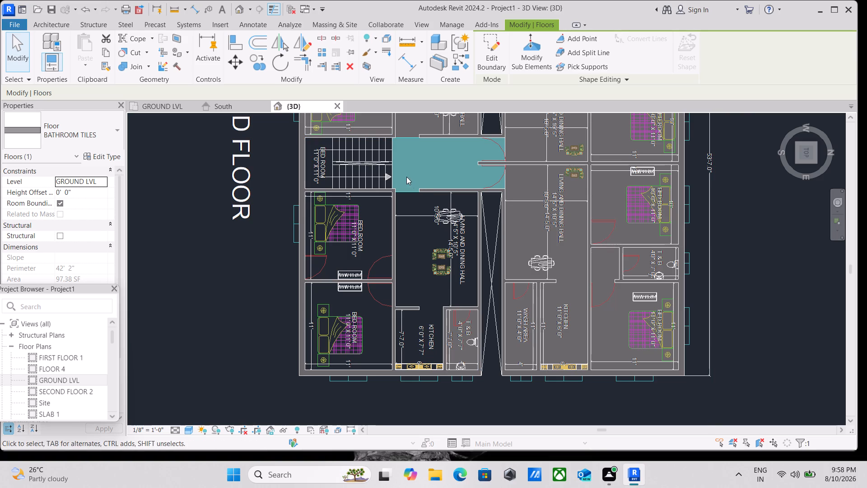
pyautogui.scroll(1, 396, 153)
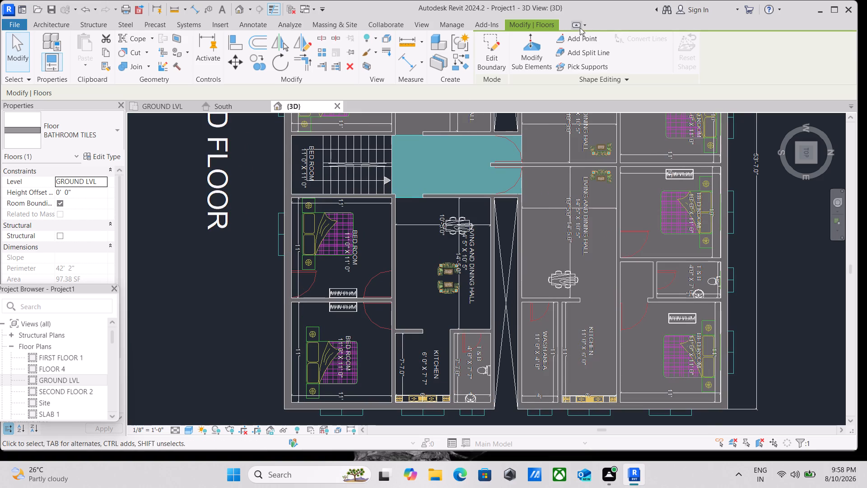
pyautogui.click(50, 22)
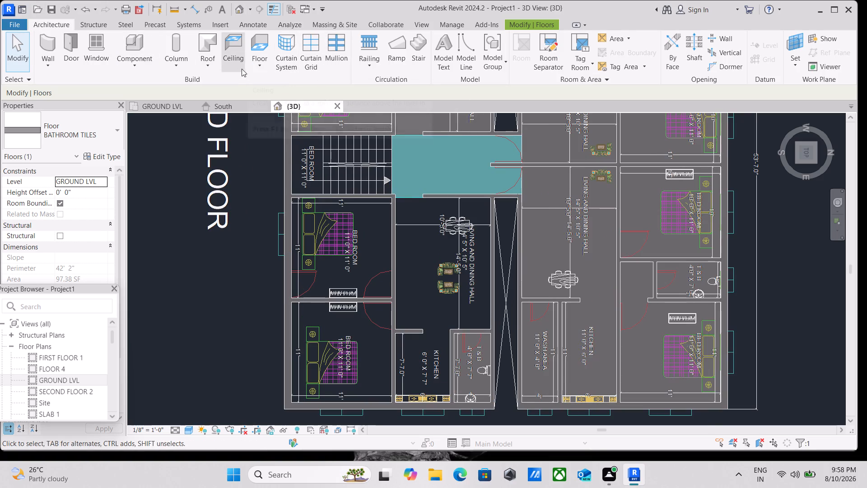
pyautogui.click(259, 66)
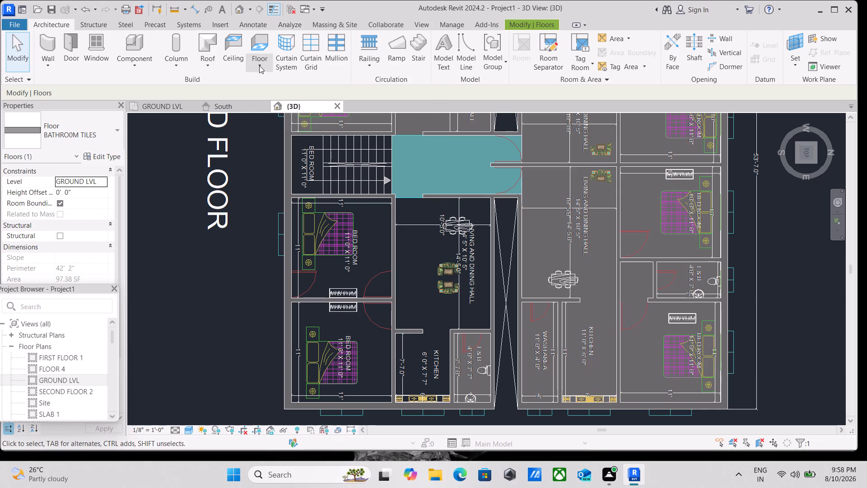
pyautogui.click(263, 80)
pyautogui.scroll(1, 289, 130)
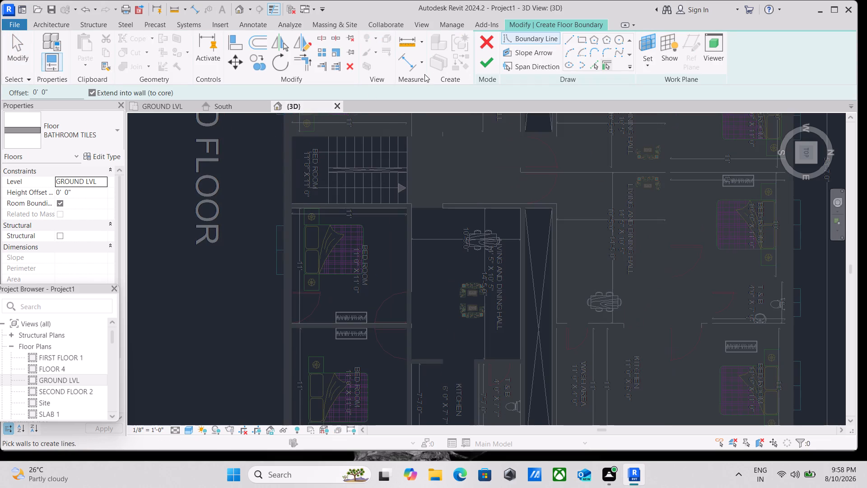
pyautogui.click(582, 35)
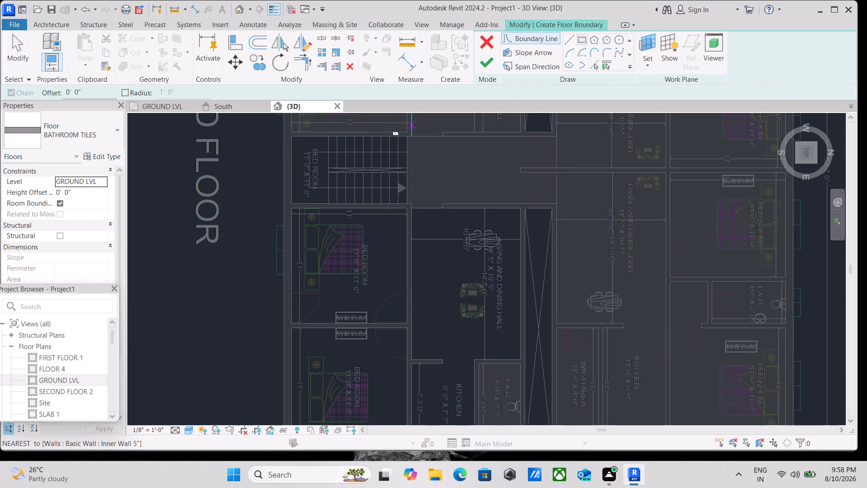
pyautogui.scroll(4, 295, 142)
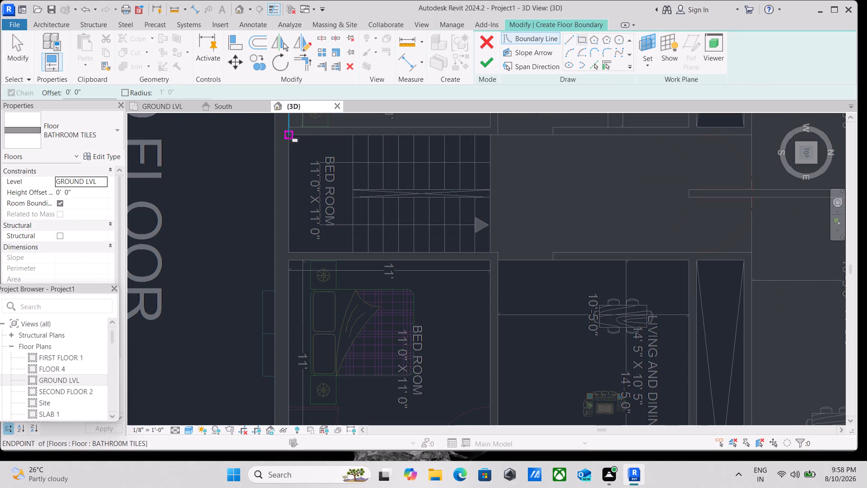
pyautogui.scroll(1, 289, 135)
pyautogui.click(289, 135)
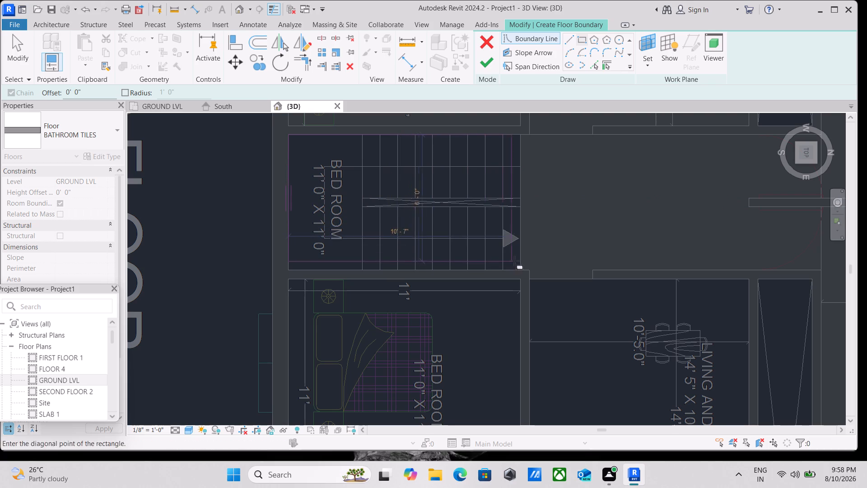
pyautogui.click(520, 268)
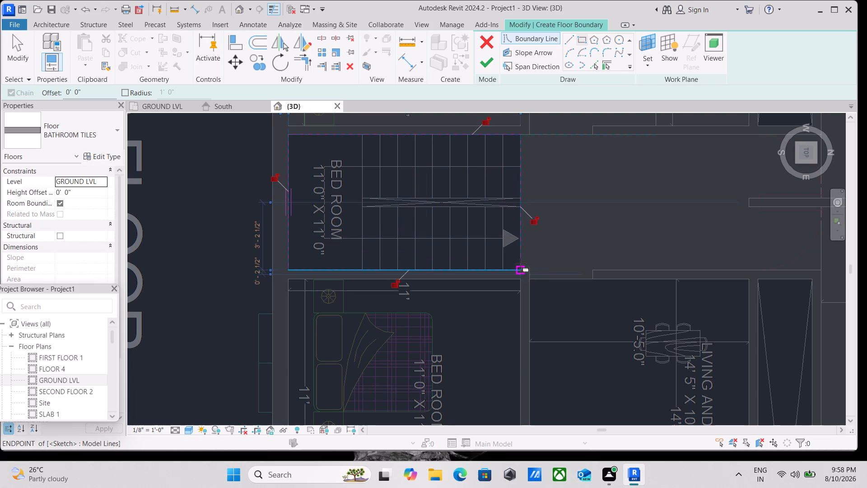
# Add a rectangular floor boundary along the inner wall faces of the south-east apartment's 11'-0" x 11'-0" bedroom next to the staircase.
pyautogui.scroll(-3, 626, 326)
pyautogui.moveTo(598, 325); pyautogui.dragTo(522, 190, button='middle')
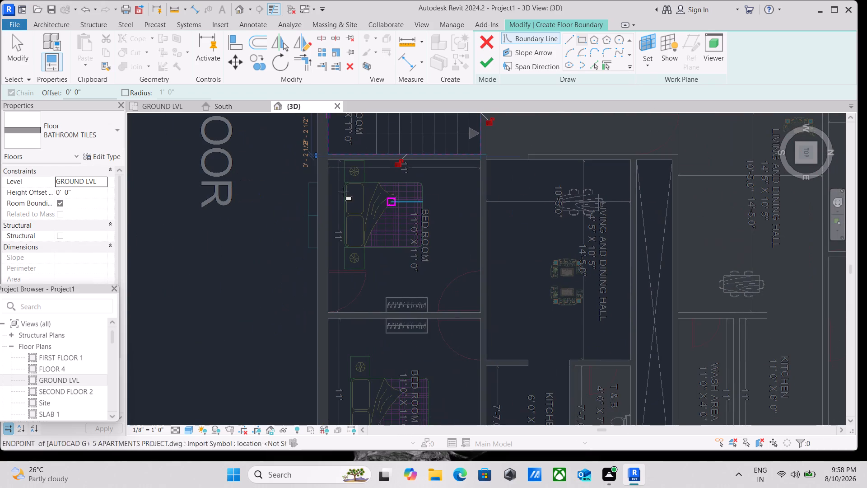
pyautogui.scroll(2, 318, 163)
pyautogui.click(334, 161)
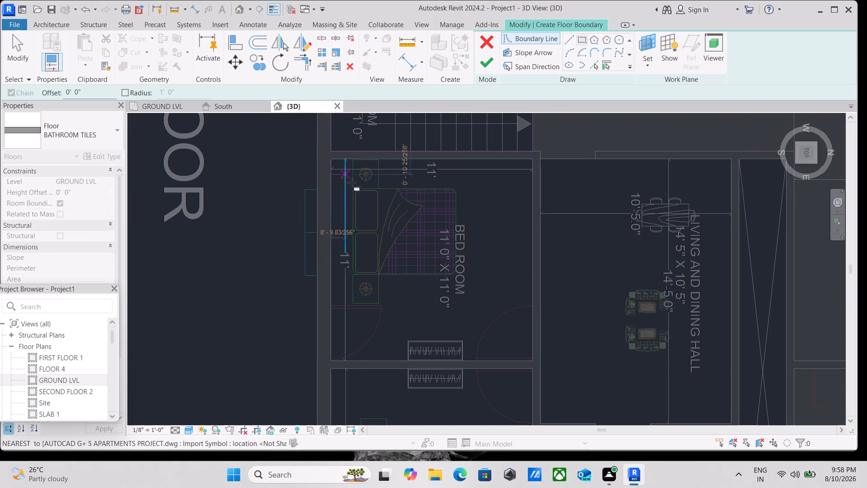
pyautogui.moveTo(446, 312); pyautogui.dragTo(389, 236, button='middle')
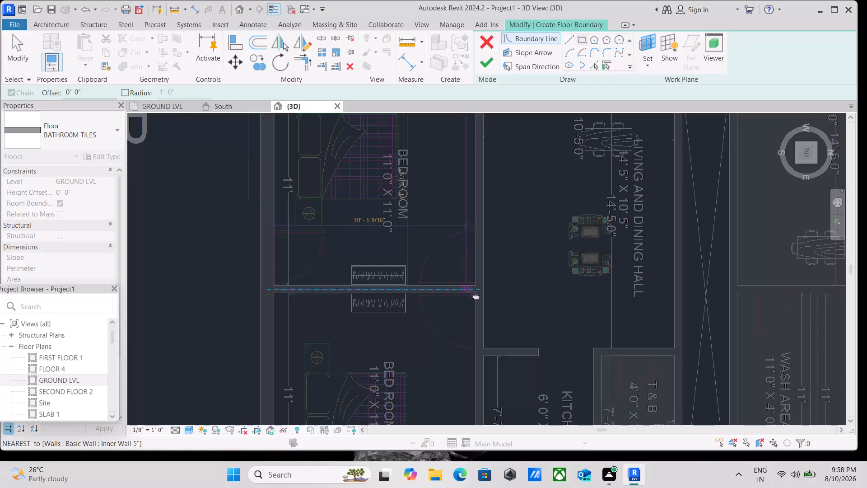
pyautogui.click(476, 284)
# Add a rectangular floor boundary along the inner wall faces of the south-east apartment's outer corner bedroom, 11'-0" wide.
pyautogui.scroll(-2, 534, 266)
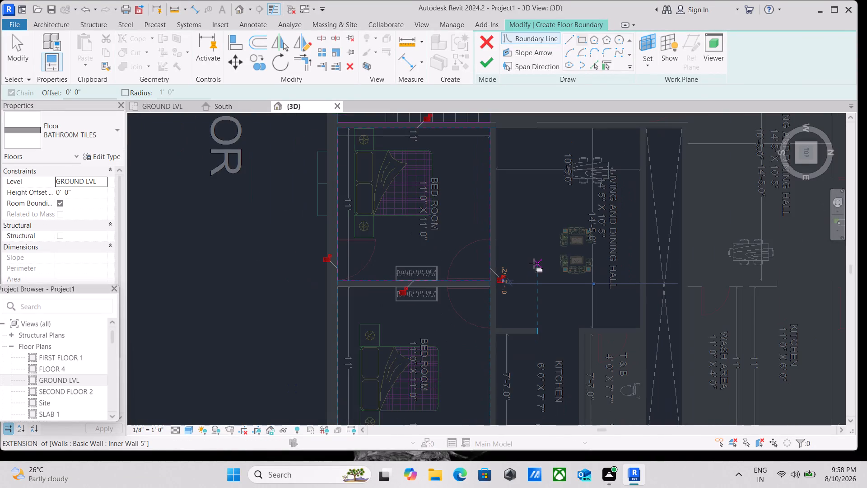
pyautogui.scroll(-1, 534, 263)
pyautogui.moveTo(534, 263); pyautogui.dragTo(506, 196, button='middle')
pyautogui.scroll(2, 337, 229)
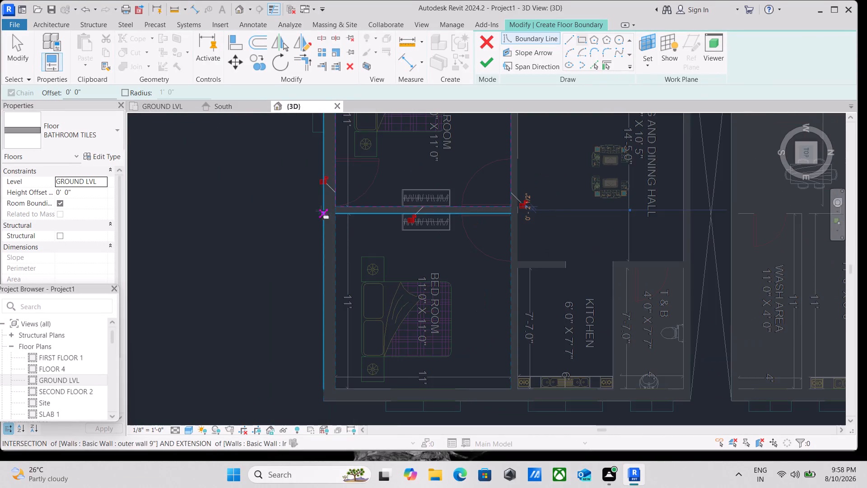
pyautogui.scroll(2, 329, 208)
pyautogui.click(337, 214)
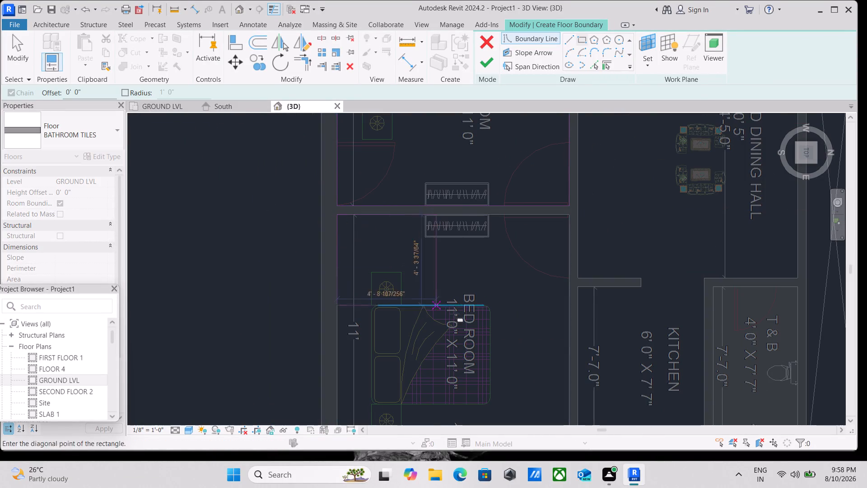
pyautogui.moveTo(469, 323); pyautogui.dragTo(432, 206, button='middle')
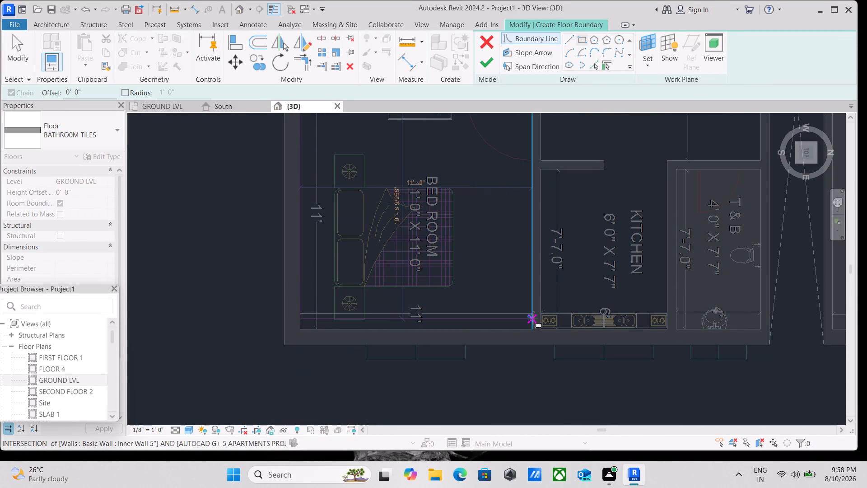
pyautogui.click(533, 328)
# Add a rectangular floor boundary over the south-east kitchen, including the wall line toward the living hall, about 6'-0" by 8'-0".
pyautogui.scroll(-2, 576, 225)
pyautogui.moveTo(576, 225); pyautogui.dragTo(494, 244, button='middle')
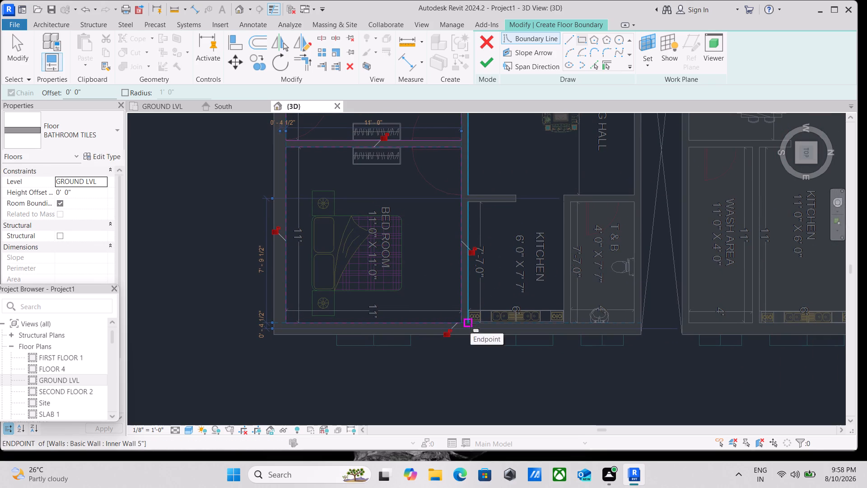
pyautogui.click(471, 324)
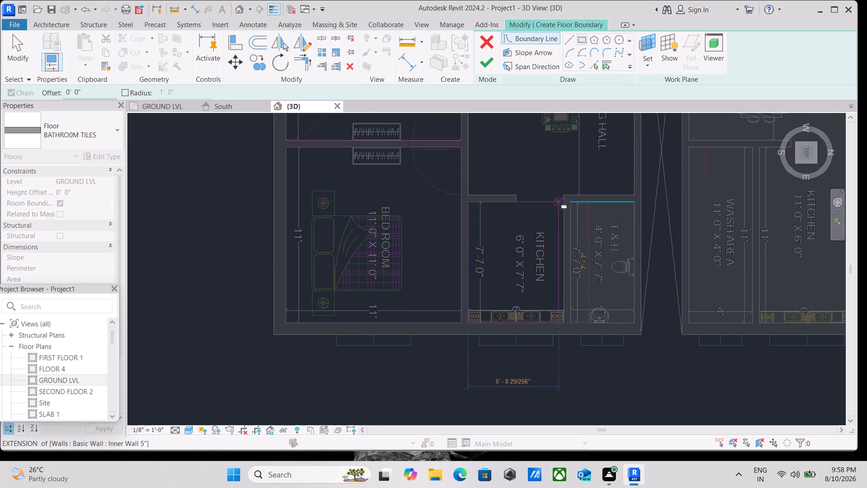
pyautogui.click(564, 196)
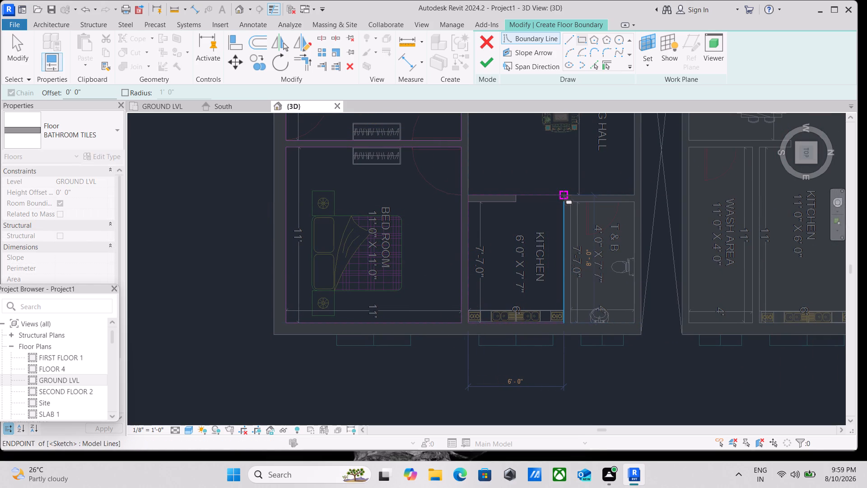
# Add a rectangular floor boundary over the south-east living and dining hall, meeting the kitchen boundary, about 10'-5" by 14'-5".
pyautogui.scroll(-2, 570, 156)
pyautogui.moveTo(569, 156); pyautogui.dragTo(511, 301, button='middle')
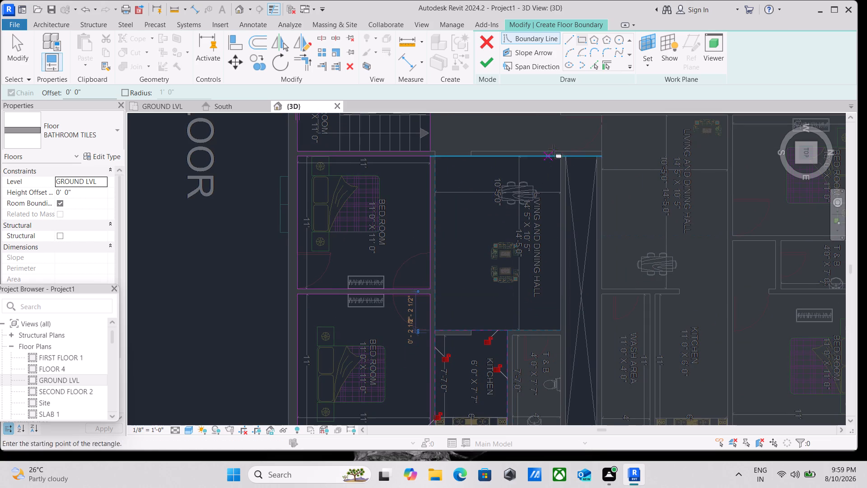
pyautogui.click(559, 157)
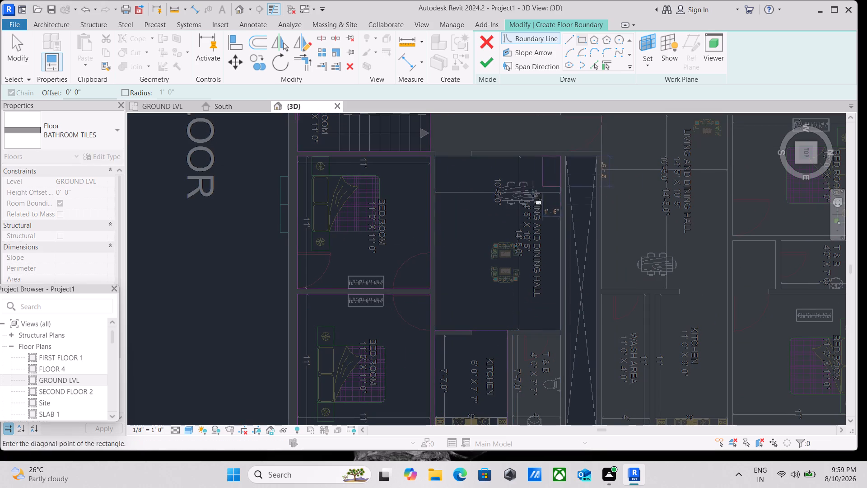
pyautogui.click(433, 333)
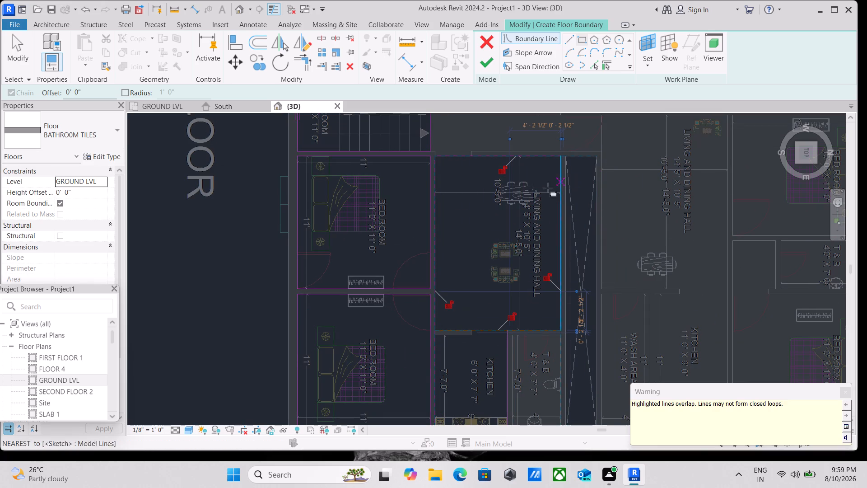
pyautogui.press('Escape')
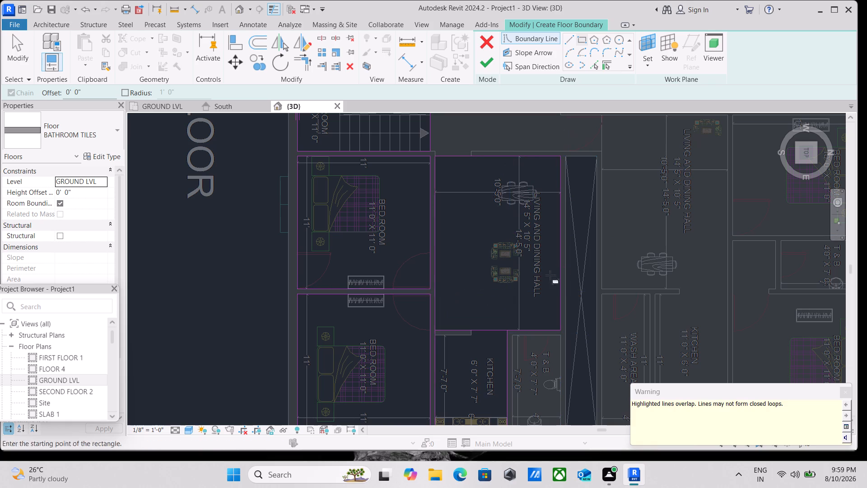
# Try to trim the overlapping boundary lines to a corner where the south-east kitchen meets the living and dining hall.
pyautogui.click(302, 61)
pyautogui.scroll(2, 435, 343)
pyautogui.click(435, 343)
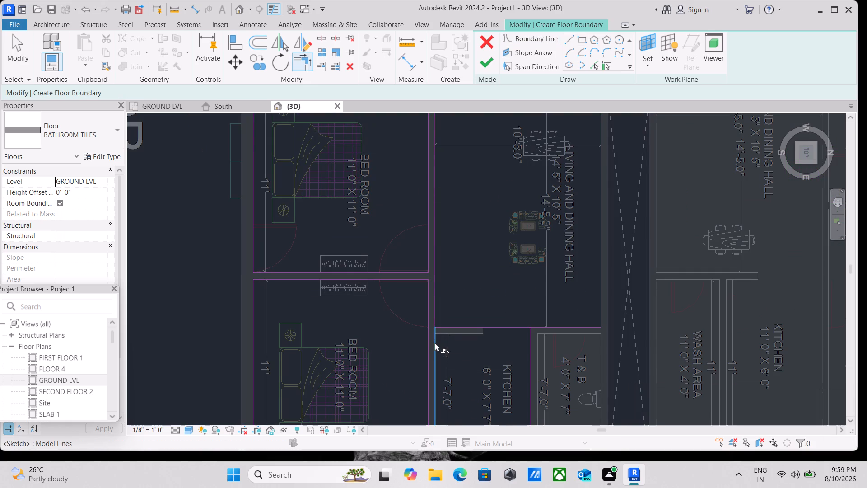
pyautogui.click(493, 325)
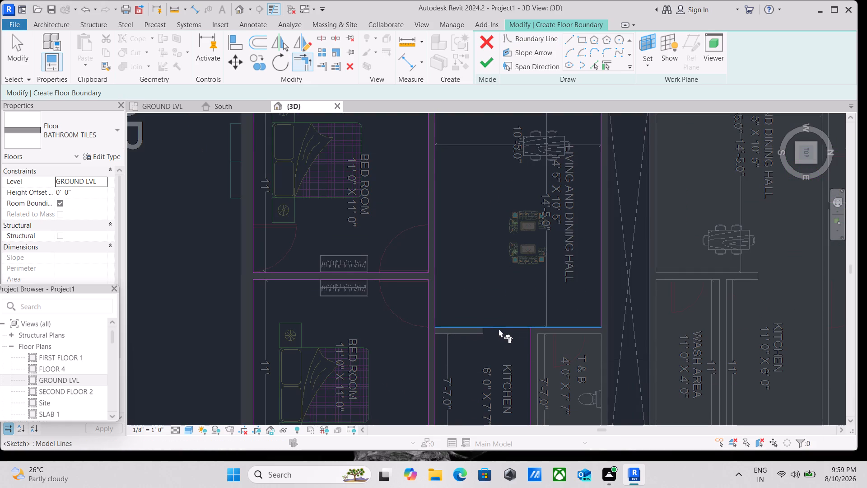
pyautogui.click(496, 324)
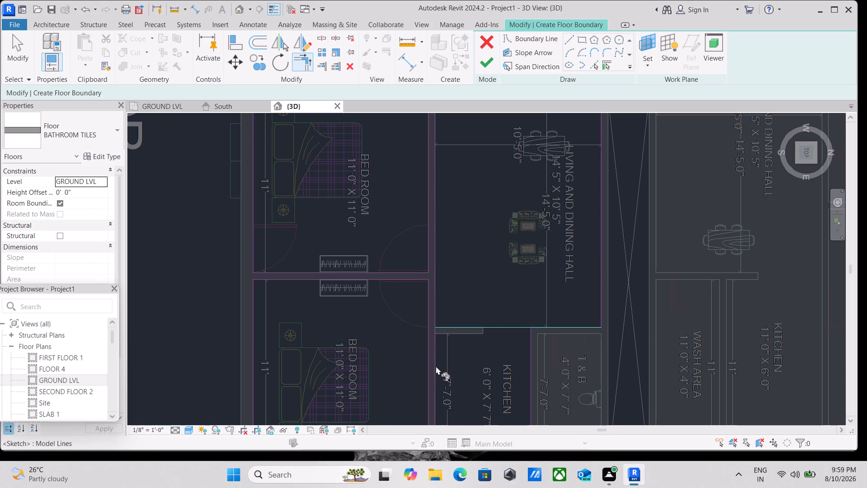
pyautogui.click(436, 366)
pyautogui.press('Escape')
# Delete the two overlapping boundary lines between the south-east living hall and kitchen, 10'-5" and 6'-0" long.
pyautogui.click(496, 326)
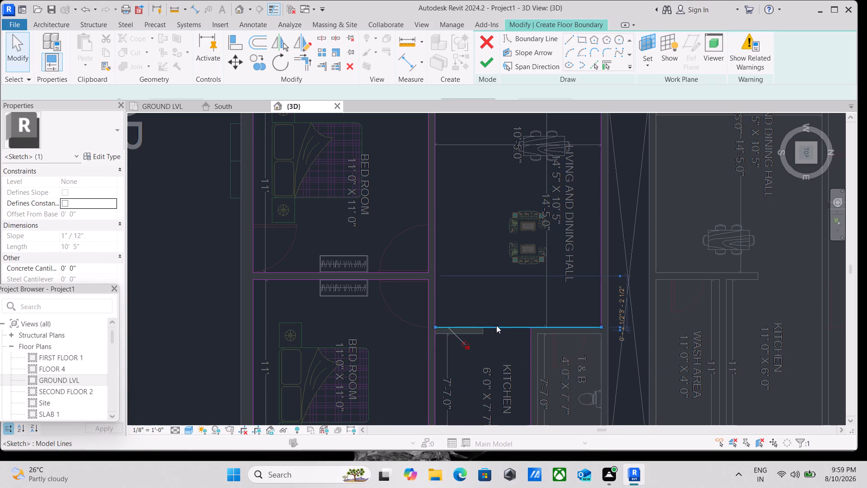
pyautogui.rightClick(490, 284)
pyautogui.click(523, 281)
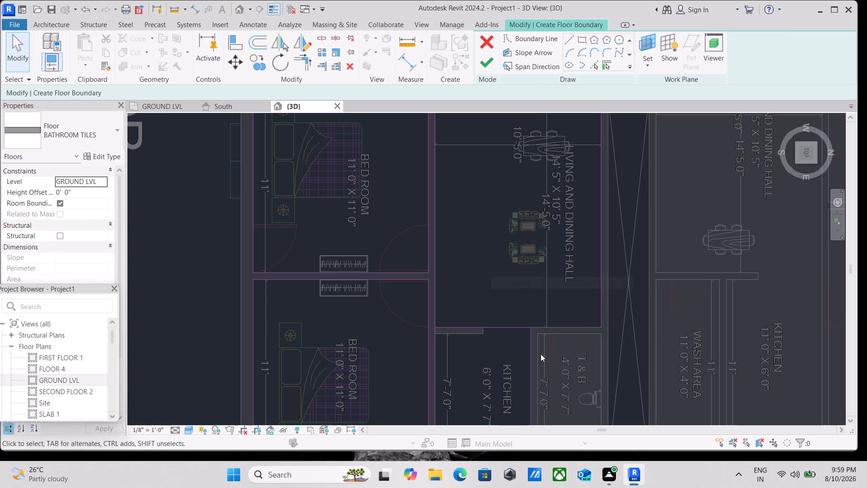
pyautogui.click(492, 324)
pyautogui.rightClick(491, 272)
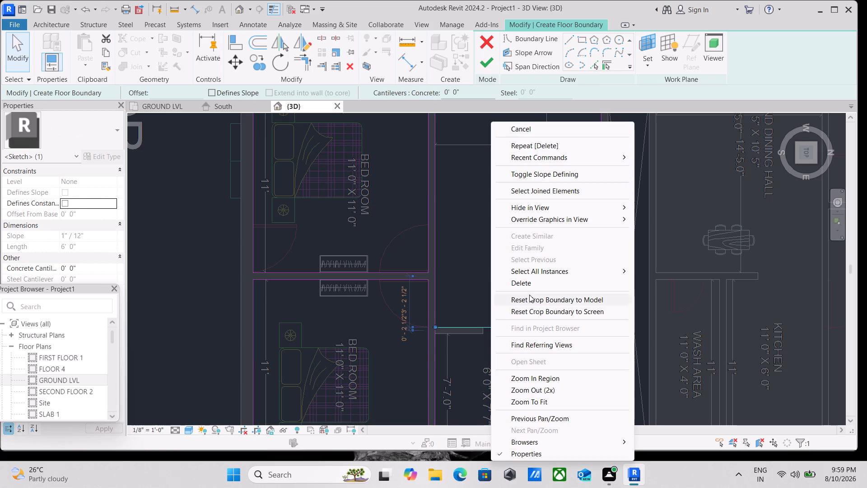
pyautogui.click(531, 283)
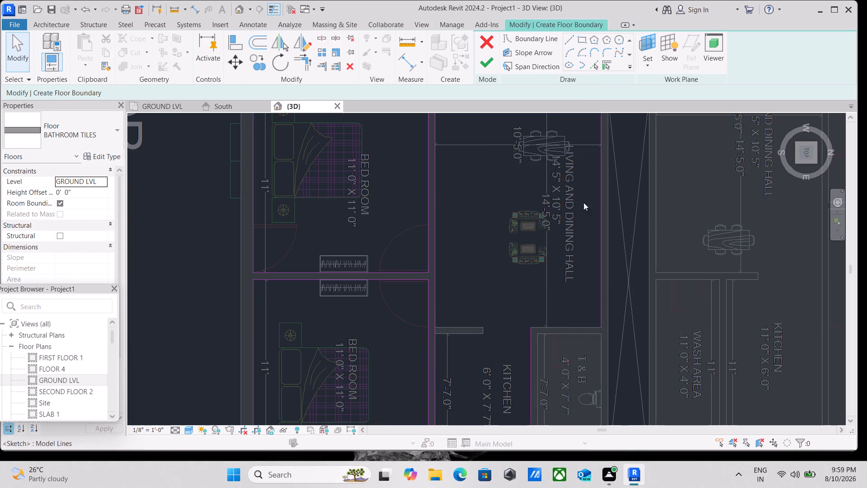
# Draw a boundary line along the toilet's hall-side wall face, from the living hall's corner to the kitchen's side boundary.
pyautogui.click(572, 38)
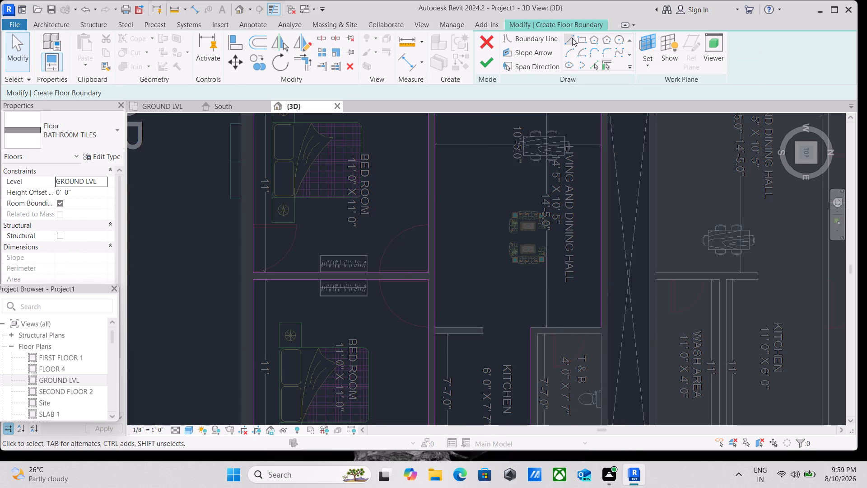
pyautogui.click(603, 324)
pyautogui.click(528, 328)
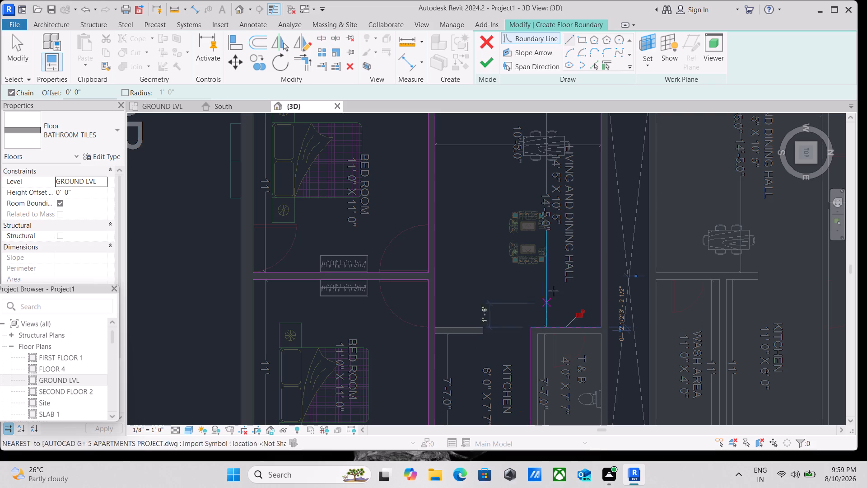
pyautogui.scroll(13, 526, 345)
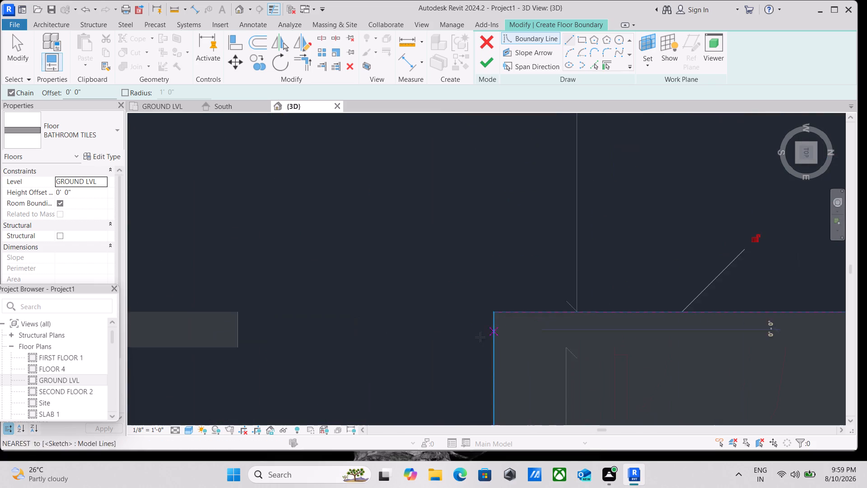
pyautogui.scroll(3, 480, 337)
pyautogui.scroll(4, 532, 308)
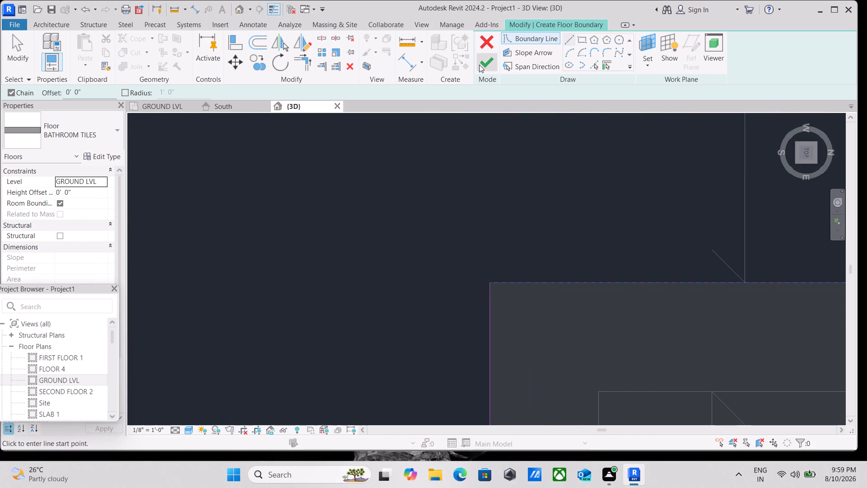
# Finish the BATHROOM TILES floor sketch on GROUND LVL, cancel the save reminder, and deselect the new floor.
pyautogui.click(479, 64)
pyautogui.scroll(-5, 522, 267)
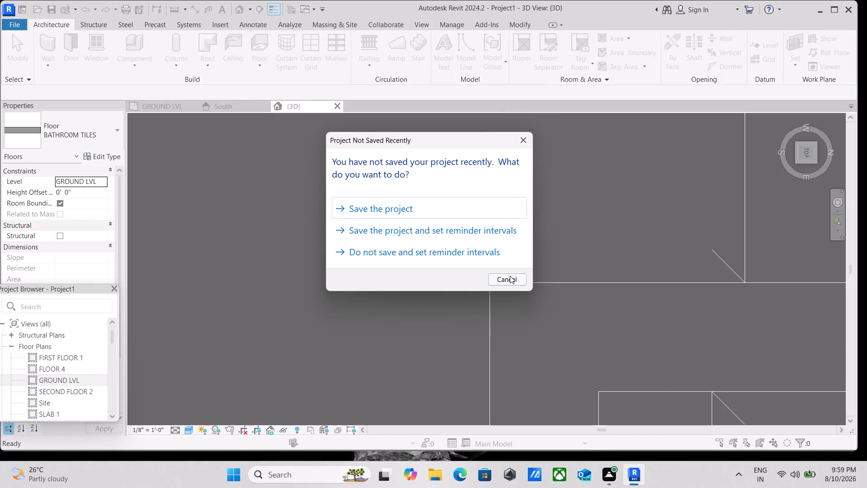
pyautogui.click(509, 278)
pyautogui.scroll(-8, 513, 273)
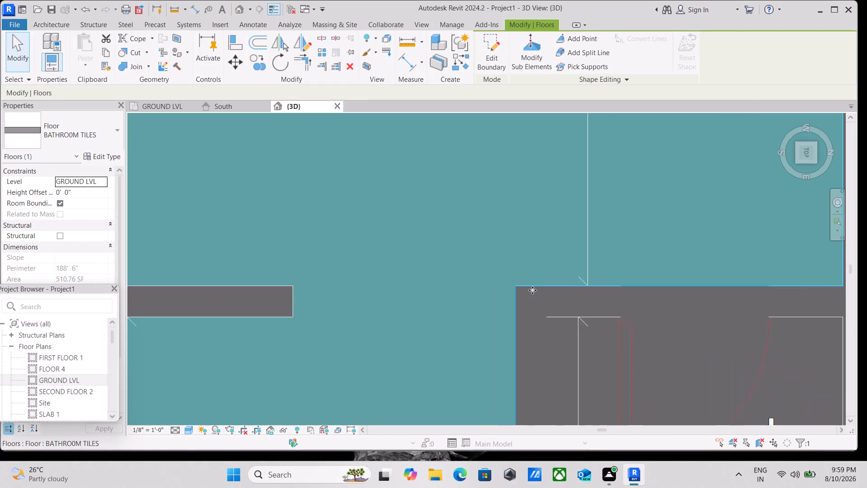
pyautogui.scroll(-18, 532, 290)
pyautogui.moveTo(536, 289); pyautogui.dragTo(505, 311, button='middle')
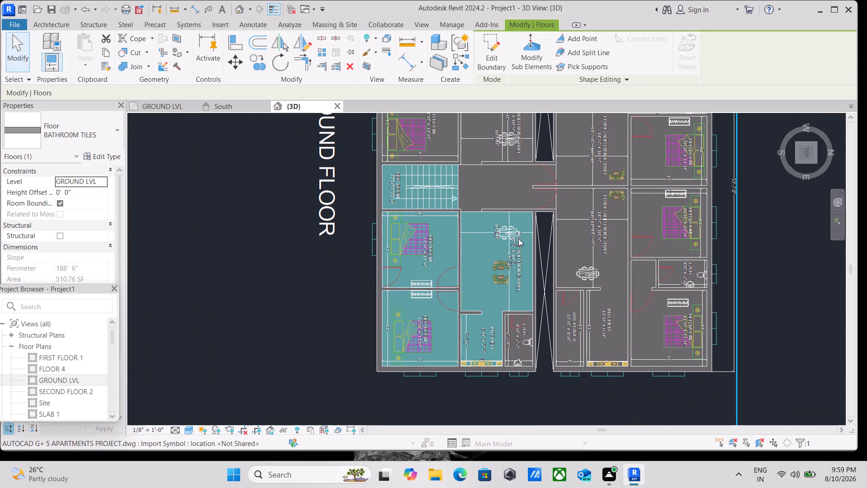
pyautogui.press('Escape')
# Show the ground-floor model from an isometric corner with the Realistic visual style.
pyautogui.scroll(-3, 517, 235)
pyautogui.scroll(-2, 592, 209)
pyautogui.scroll(2, 593, 235)
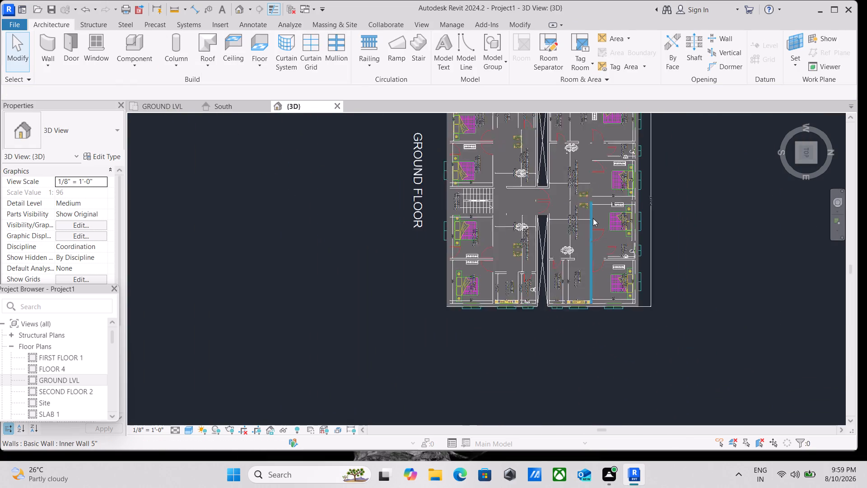
pyautogui.scroll(1, 593, 208)
pyautogui.moveTo(593, 208); pyautogui.dragTo(484, 288, button='middle')
pyautogui.scroll(2, 438, 216)
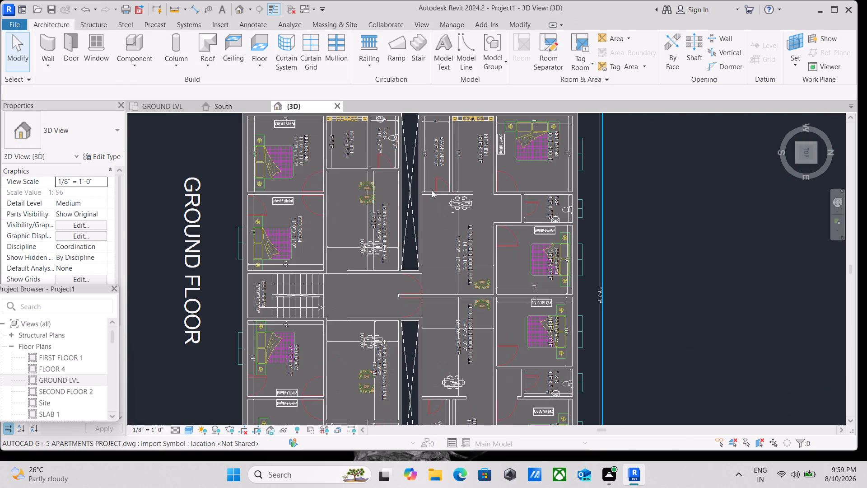
pyautogui.press('Escape')
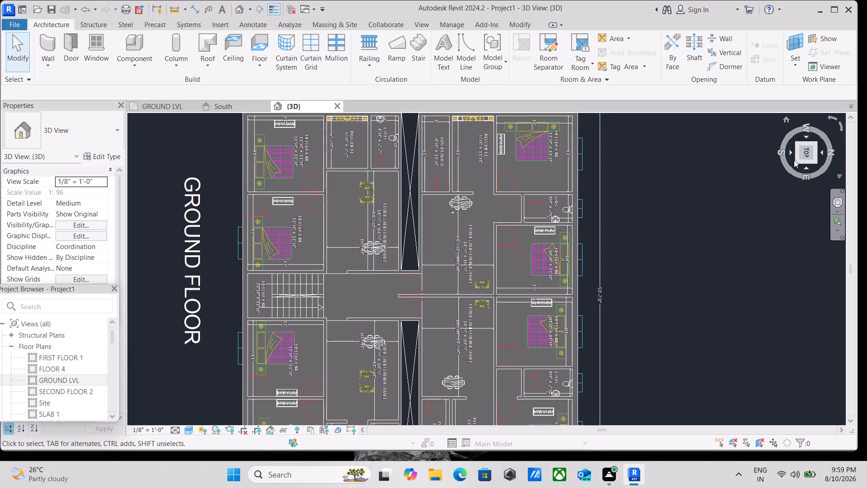
pyautogui.click(797, 162)
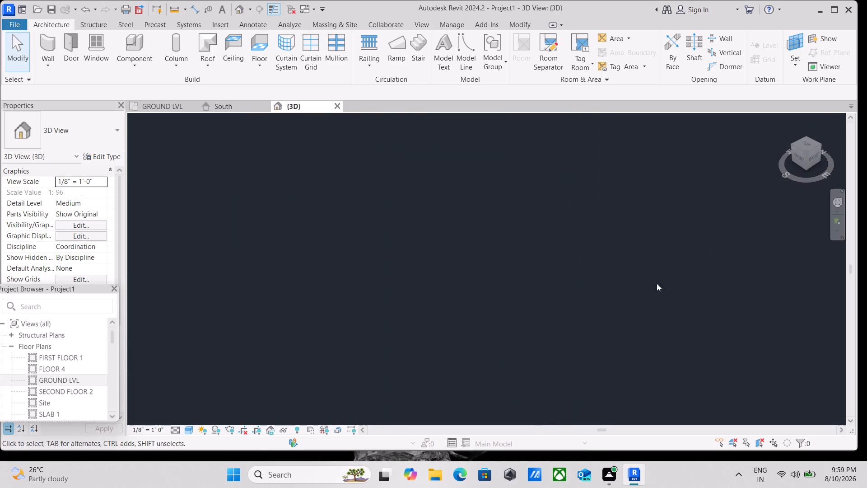
pyautogui.scroll(3, 504, 329)
pyautogui.scroll(8, 382, 183)
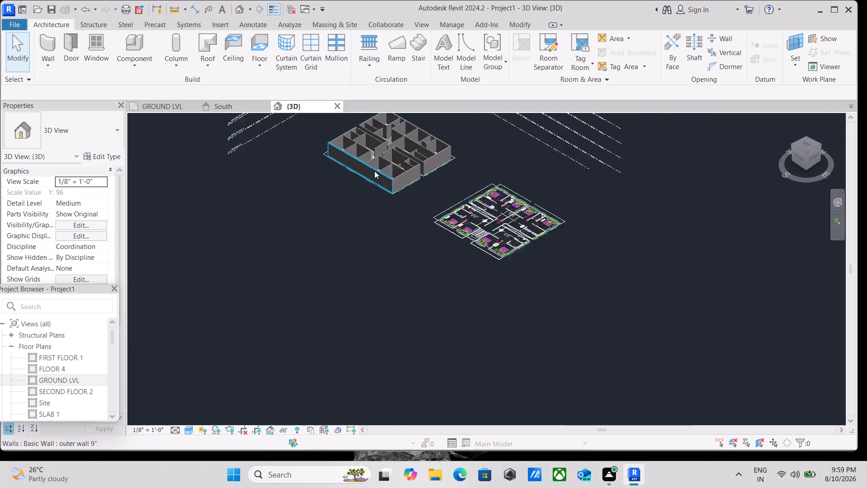
pyautogui.scroll(12, 374, 171)
pyautogui.moveTo(416, 181); pyautogui.dragTo(445, 217, button='middle')
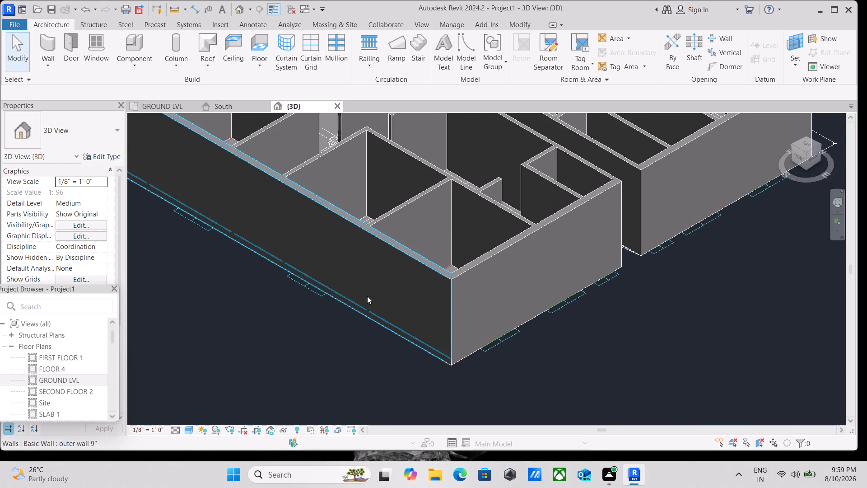
pyautogui.click(189, 431)
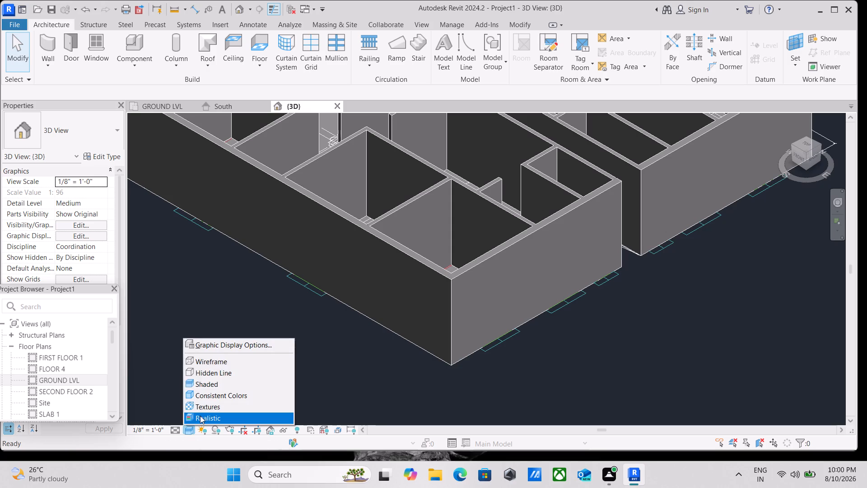
pyautogui.click(200, 415)
# Examine the ground-floor rooms and corridor in isometric to check the floor finish between the walls.
pyautogui.scroll(-4, 302, 325)
pyautogui.moveTo(301, 327); pyautogui.dragTo(400, 387, button='middle')
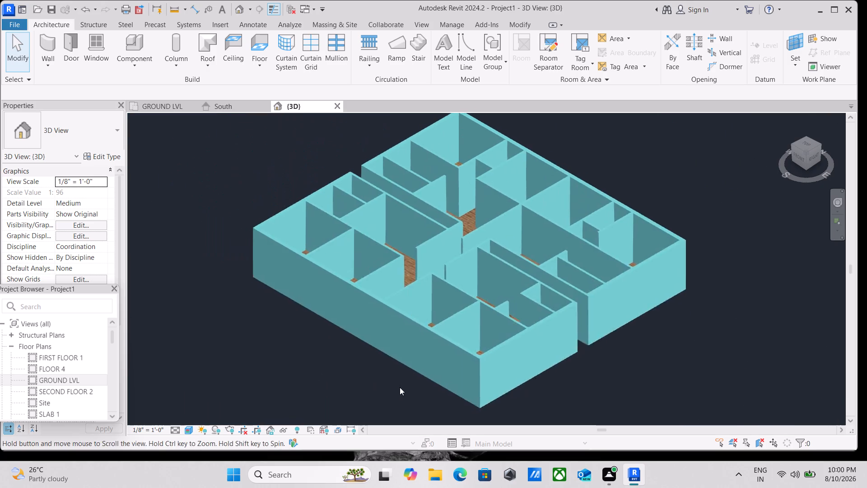
pyautogui.moveTo(400, 387); pyautogui.dragTo(399, 387, button='middle')
pyautogui.scroll(12, 426, 269)
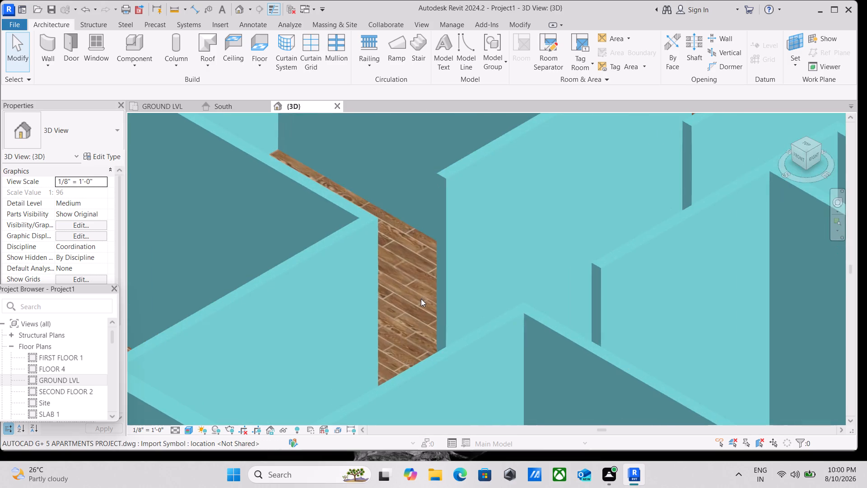
pyautogui.scroll(-5, 421, 299)
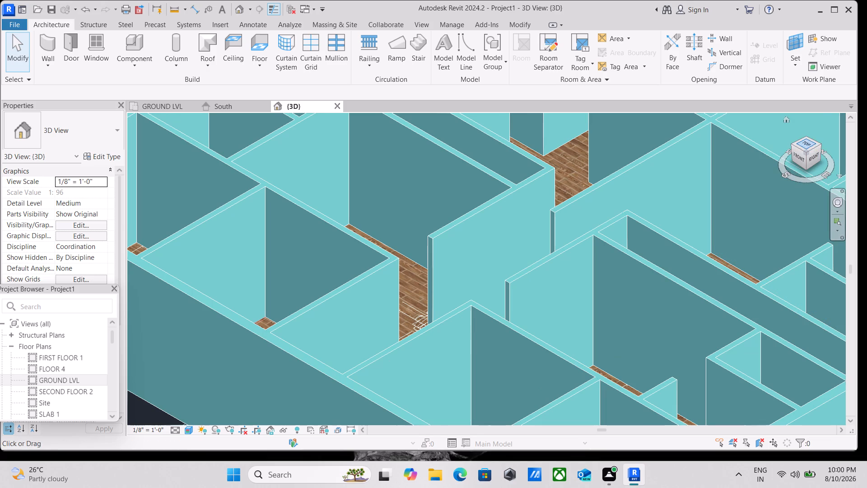
# Examine the ground-floor plan from above, checking floor finish coverage over the lobby, staircase bay and southern apartments.
pyautogui.click(807, 143)
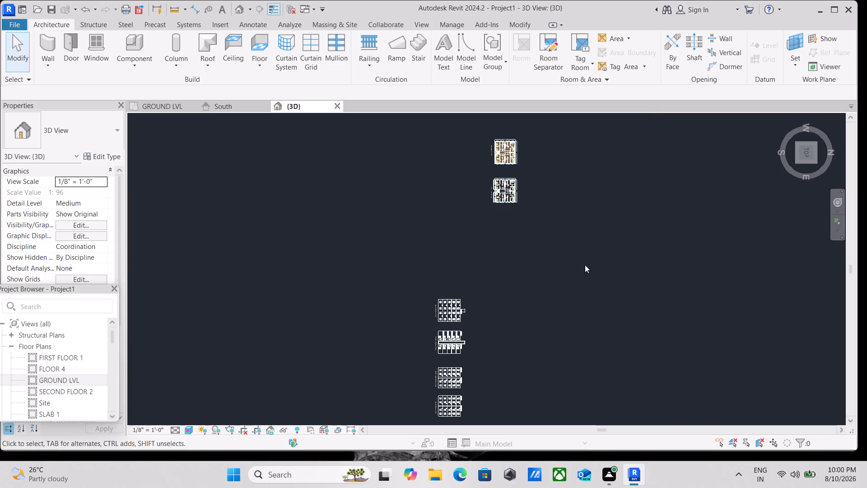
pyautogui.scroll(14, 504, 145)
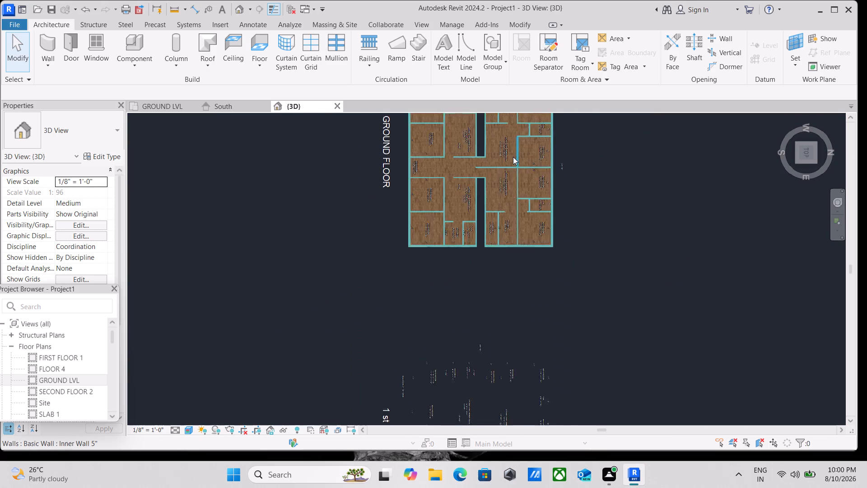
pyautogui.scroll(9, 513, 157)
pyautogui.click(438, 191)
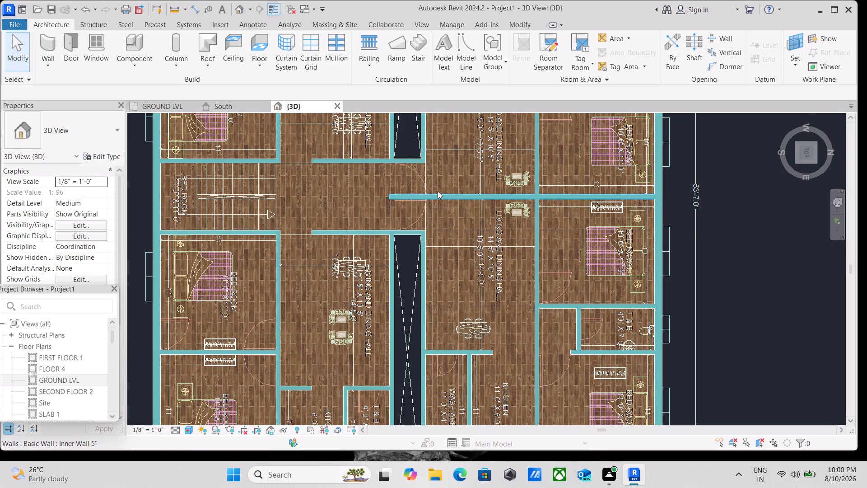
pyautogui.click(364, 200)
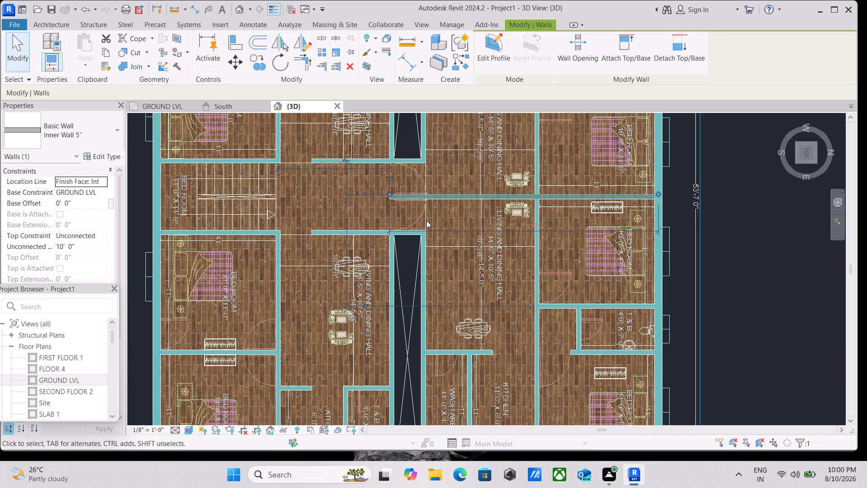
pyautogui.press('Escape')
pyautogui.scroll(-1, 497, 263)
pyautogui.scroll(-2, 543, 257)
pyautogui.moveTo(543, 257); pyautogui.dragTo(507, 164, button='middle')
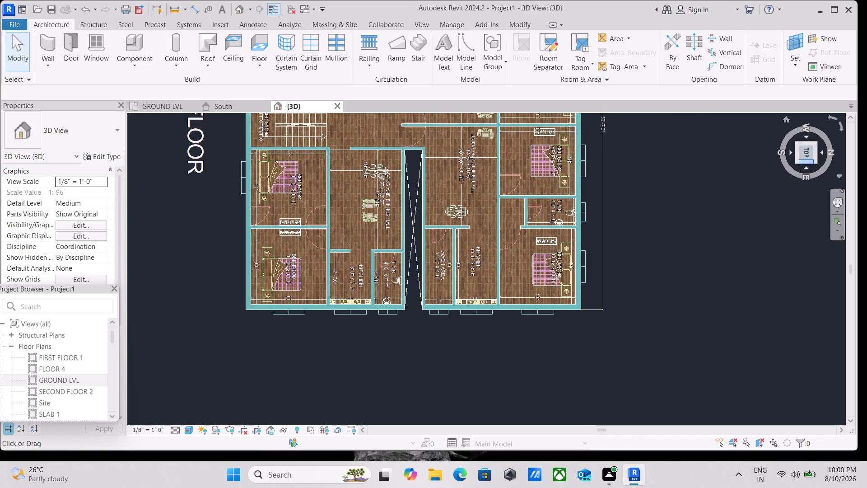
# Examine the lower outer corner of the ground-floor walls in an isometric view.
pyautogui.click(798, 160)
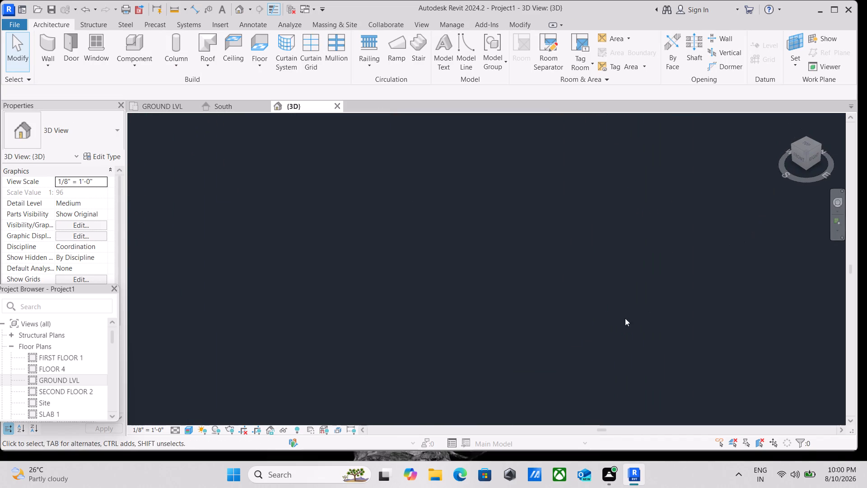
pyautogui.scroll(2, 526, 393)
pyautogui.scroll(3, 343, 91)
pyautogui.scroll(4, 410, 185)
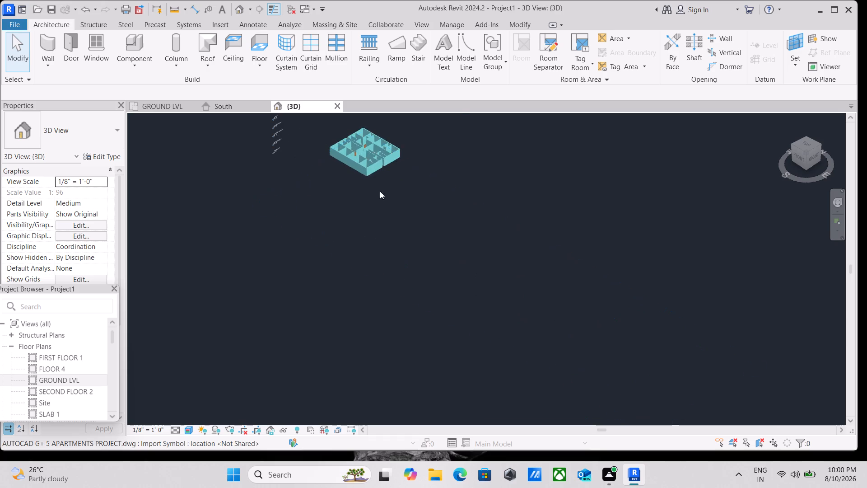
pyautogui.scroll(15, 363, 174)
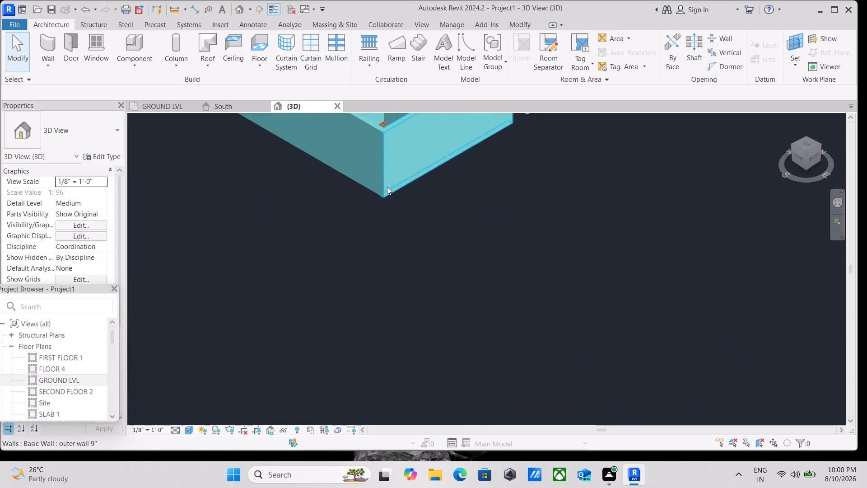
pyautogui.scroll(11, 386, 187)
pyautogui.scroll(4, 369, 225)
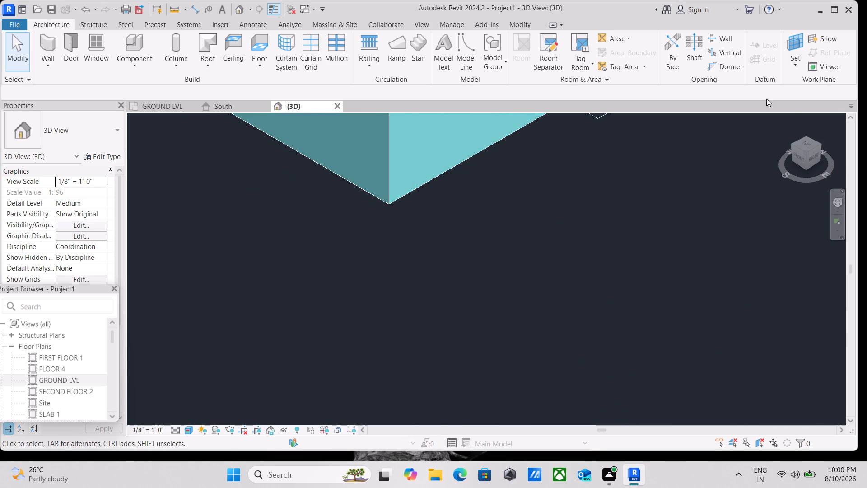
# From the right side view, select all BATHROOM TILES floors and duplicate their floor type as marble tiles.
pyautogui.click(813, 155)
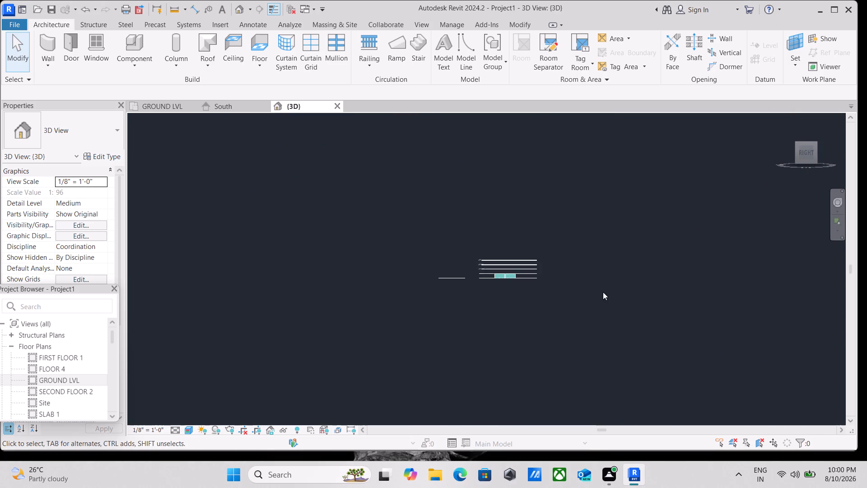
pyautogui.scroll(4, 536, 314)
pyautogui.scroll(16, 490, 277)
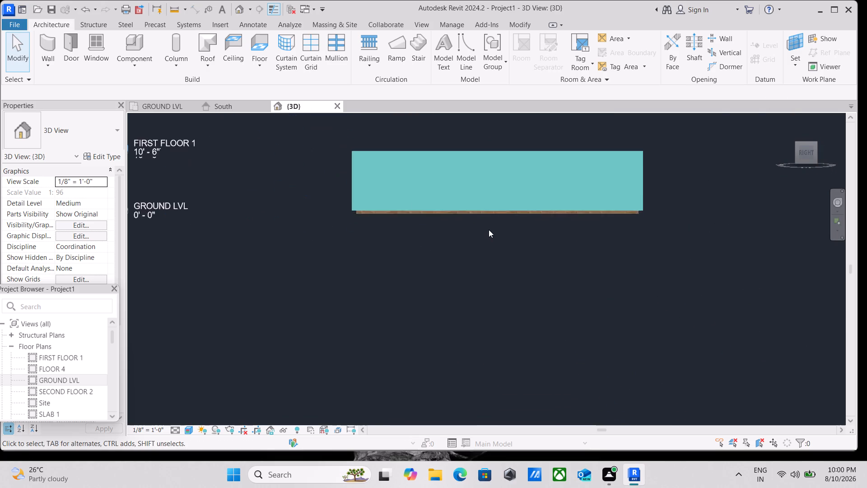
pyautogui.scroll(6, 489, 230)
pyautogui.click(429, 185)
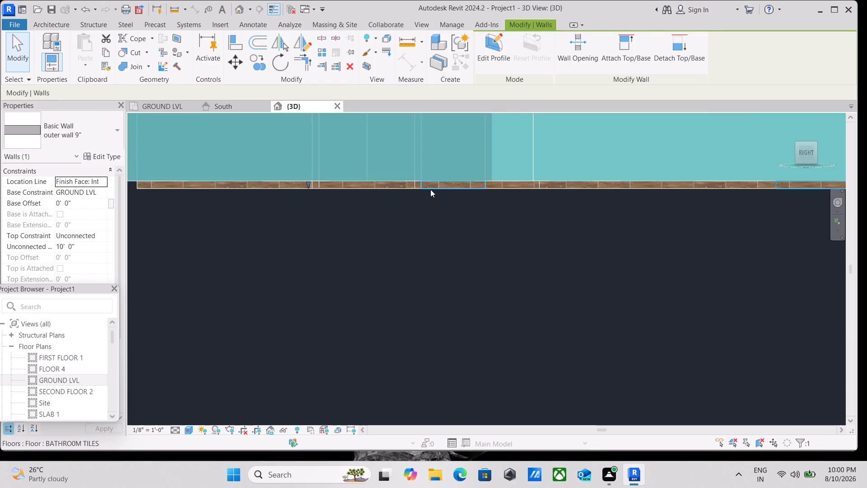
pyautogui.click(436, 186)
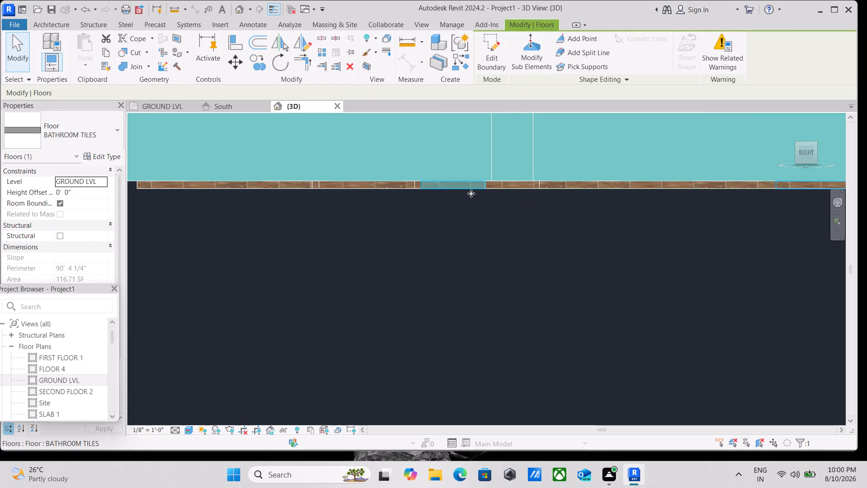
pyautogui.press('s')
pyautogui.press('a')
pyautogui.scroll(-2, 471, 195)
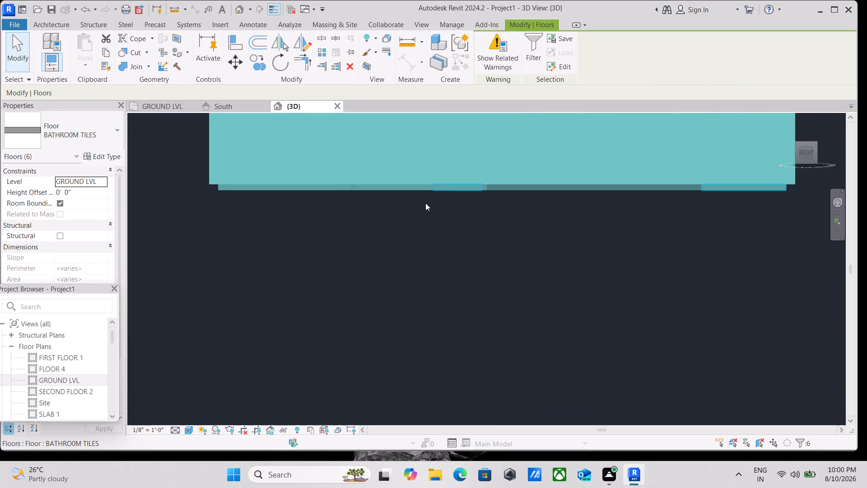
pyautogui.click(108, 129)
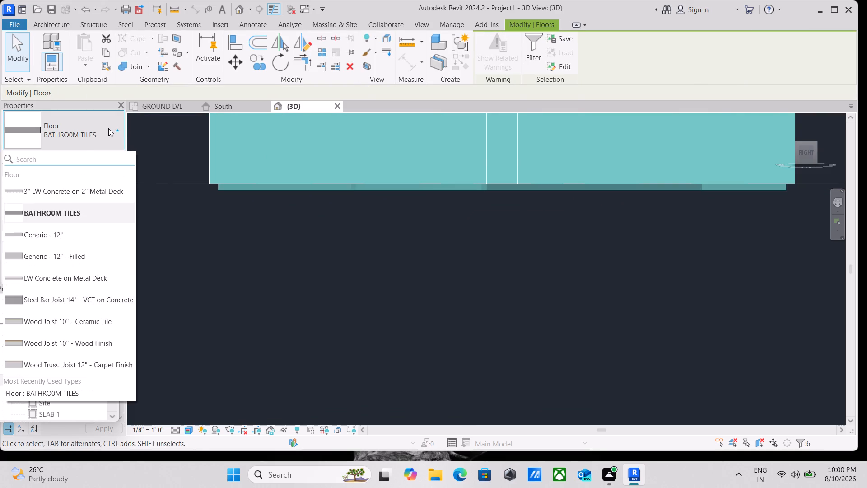
pyautogui.click(109, 128)
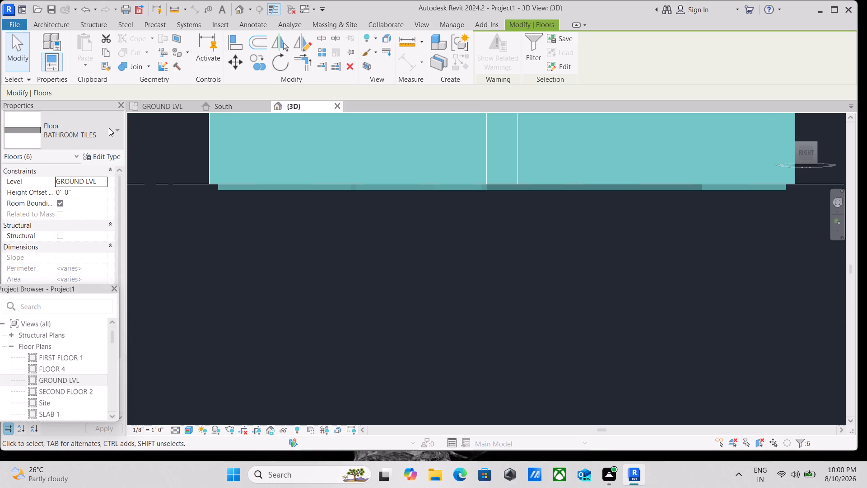
pyautogui.click(106, 155)
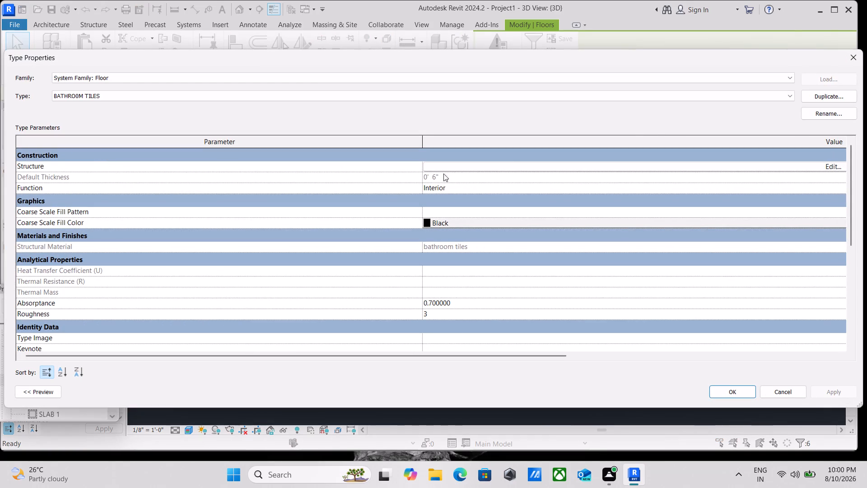
pyautogui.click(831, 95)
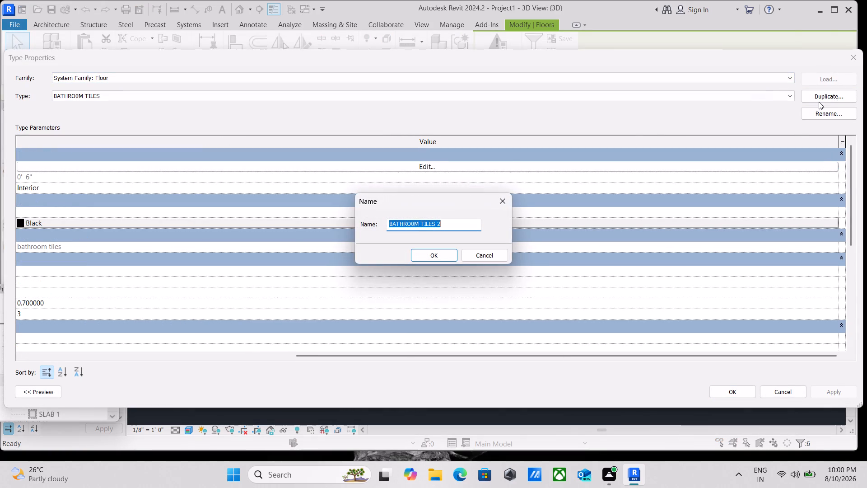
pyautogui.press('BackSpace')
pyautogui.write('marbles')
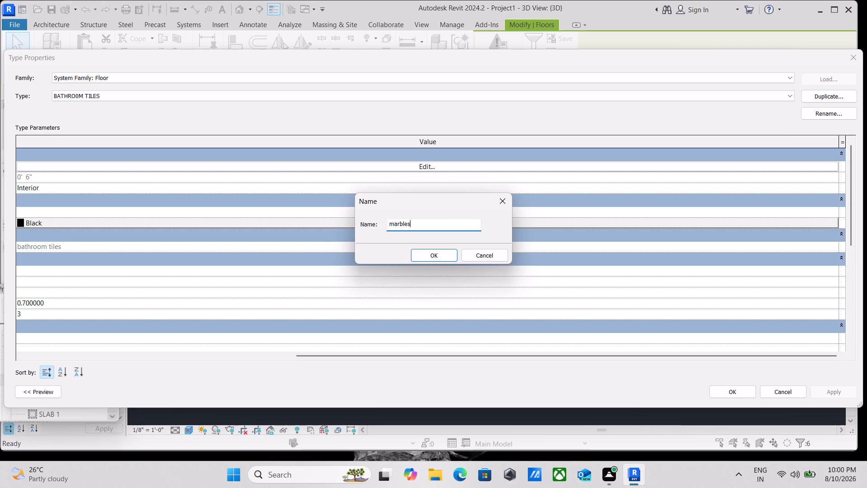
pyautogui.press('BackSpace')
pyautogui.press('space')
pyautogui.write('tiles')
pyautogui.click(436, 254)
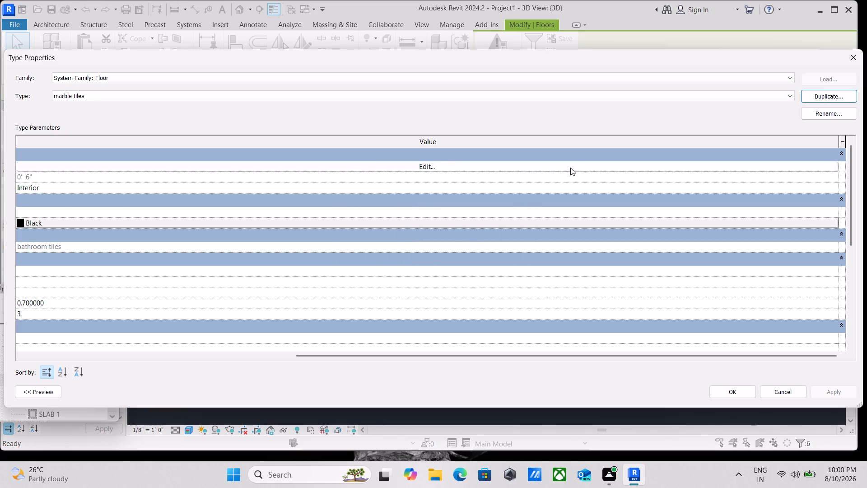
# Create a new material and assign it to the Structure layer of the marble tiles floor type.
pyautogui.click(420, 167)
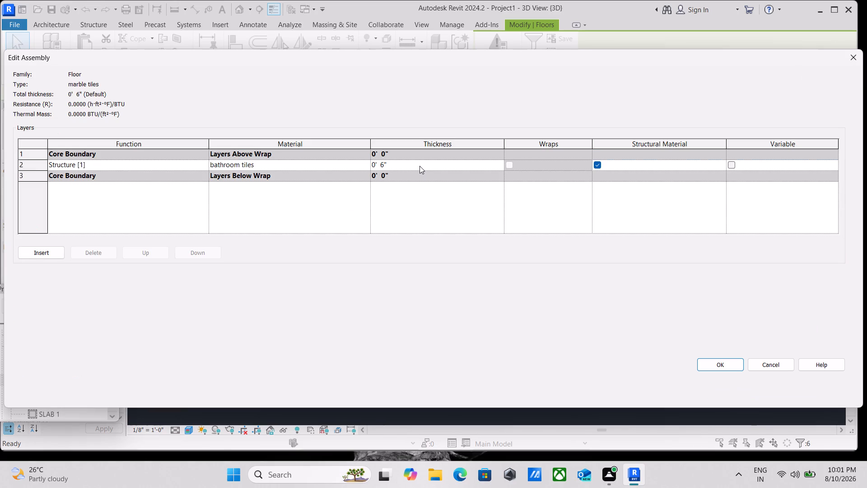
pyautogui.click(362, 164)
pyautogui.click(367, 164)
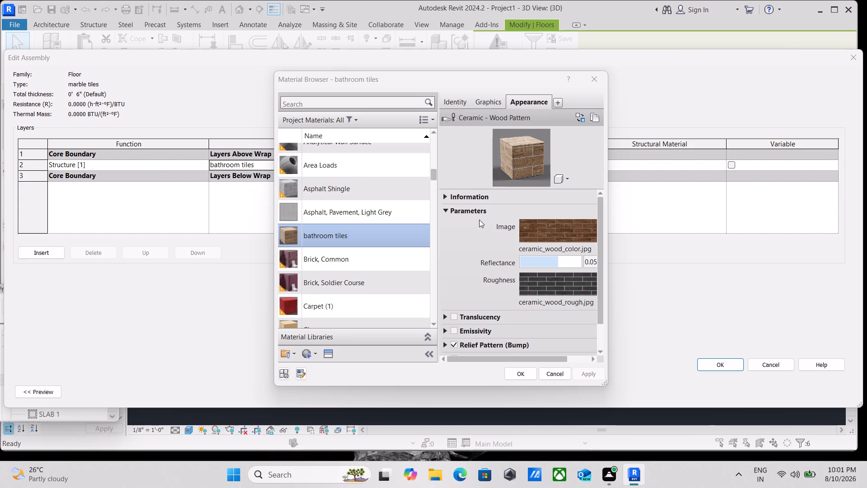
pyautogui.click(307, 352)
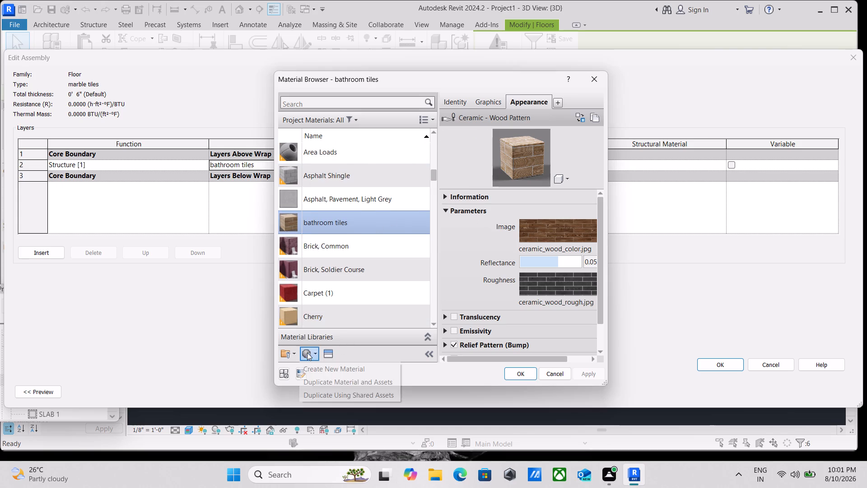
pyautogui.click(315, 369)
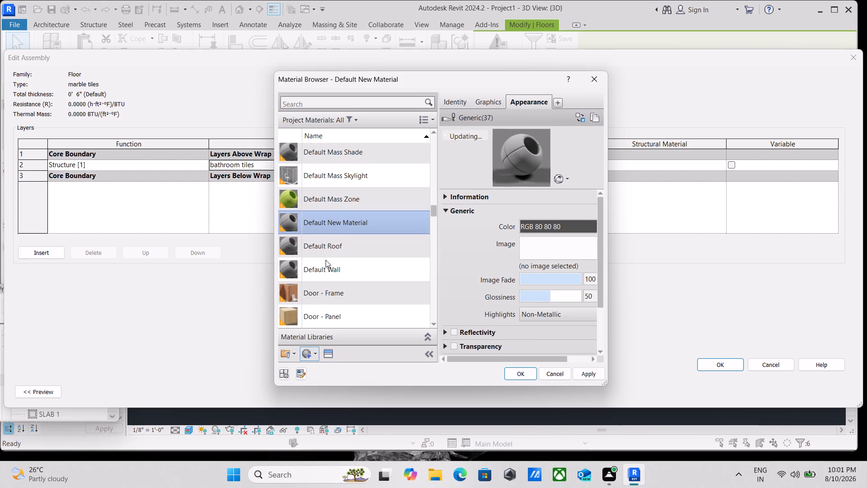
pyautogui.click(379, 221)
pyautogui.click(378, 222)
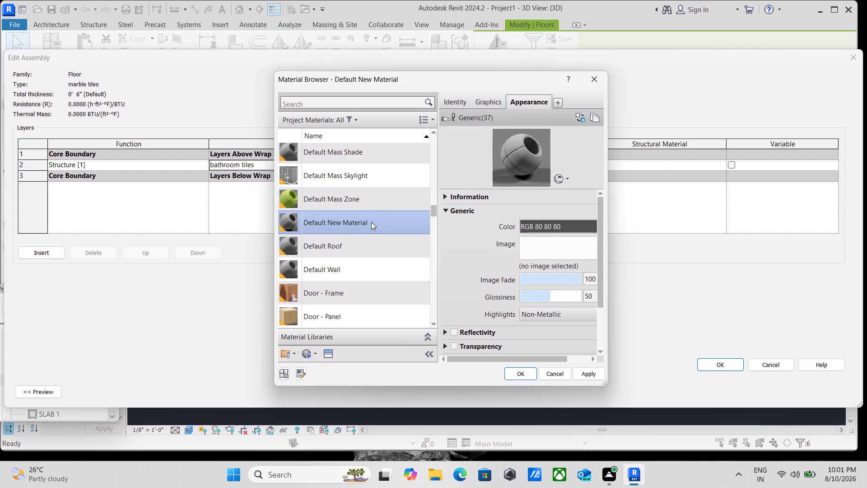
pyautogui.doubleClick(358, 220)
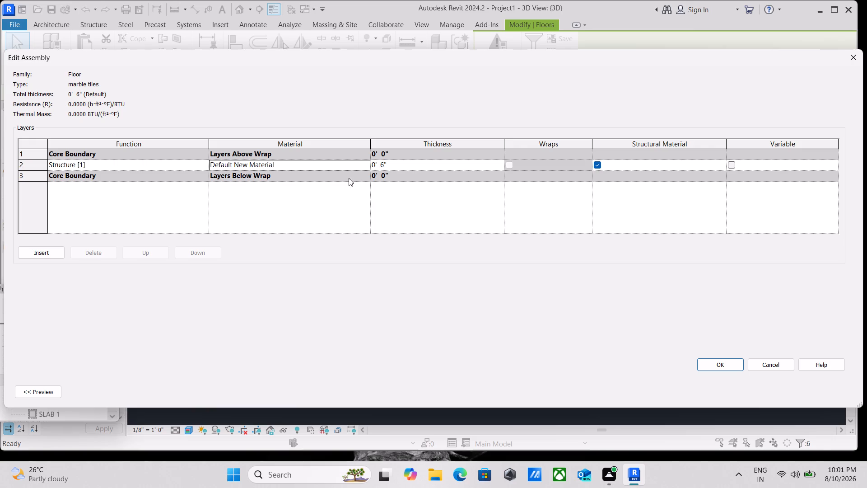
# Rename the Structure layer's new material as marble flooring.
pyautogui.click(362, 162)
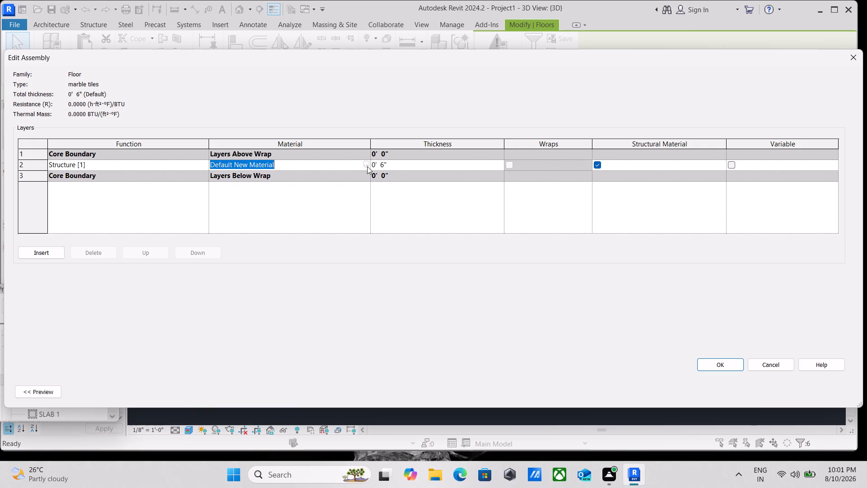
pyautogui.click(366, 165)
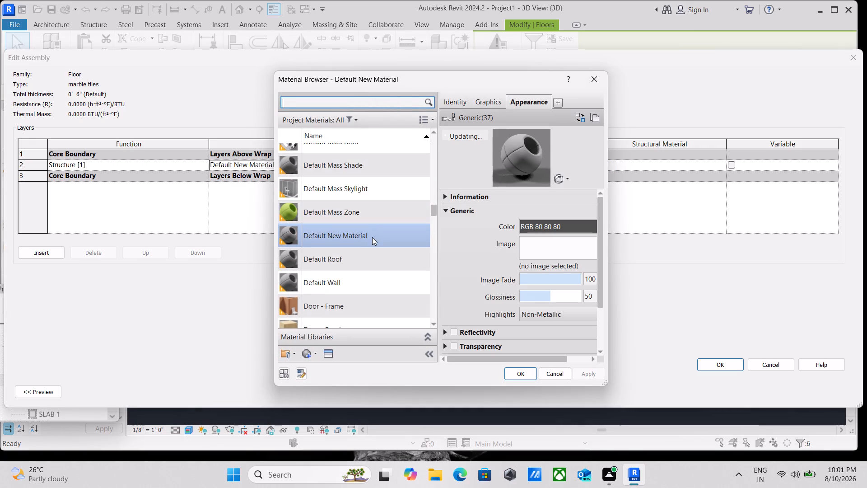
pyautogui.moveTo(368, 236); pyautogui.dragTo(366, 232, button='right')
pyautogui.rightClick(382, 238)
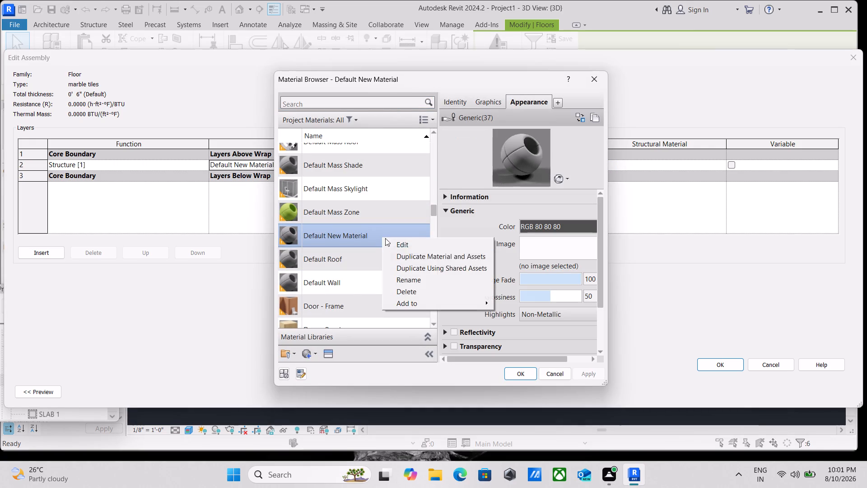
pyautogui.click(404, 280)
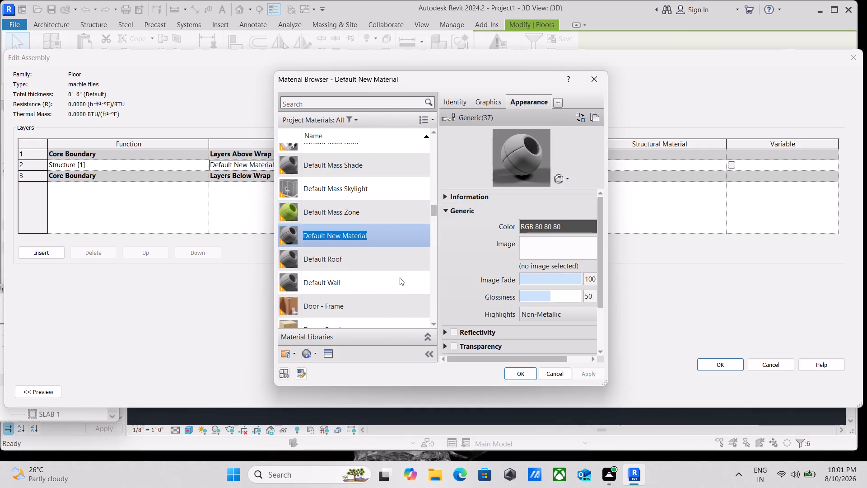
pyautogui.press('BackSpace')
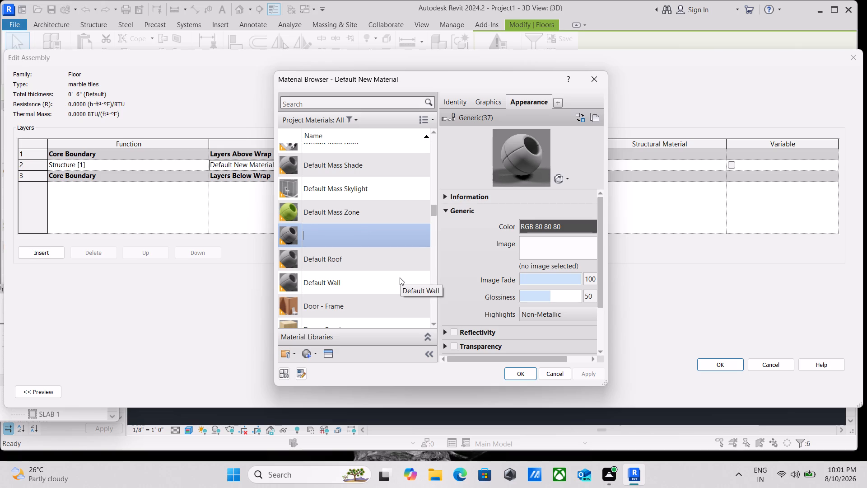
pyautogui.write('re')
pyautogui.press('BackSpace')
pyautogui.press('BackSpace')
pyautogui.write('pa')
pyautogui.press('BackSpace')
pyautogui.press('BackSpace')
pyautogui.write('flooro')
pyautogui.press('BackSpace')
pyautogui.press('BackSpace')
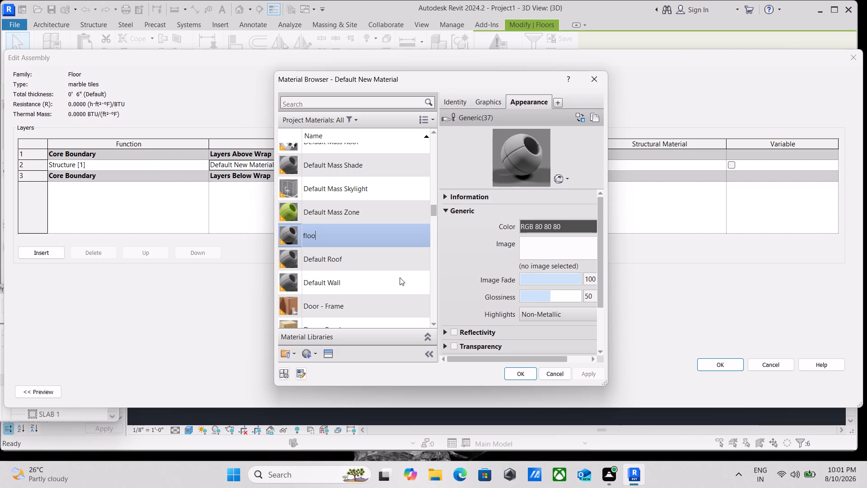
pyautogui.press('BackSpace')
pyautogui.press('BackSpace')
pyautogui.press('BackSpace')
pyautogui.press('BackSpace')
pyautogui.write('marbke')
pyautogui.press('BackSpace')
pyautogui.press('BackSpace')
pyautogui.write('le floori')
pyautogui.write('ng')
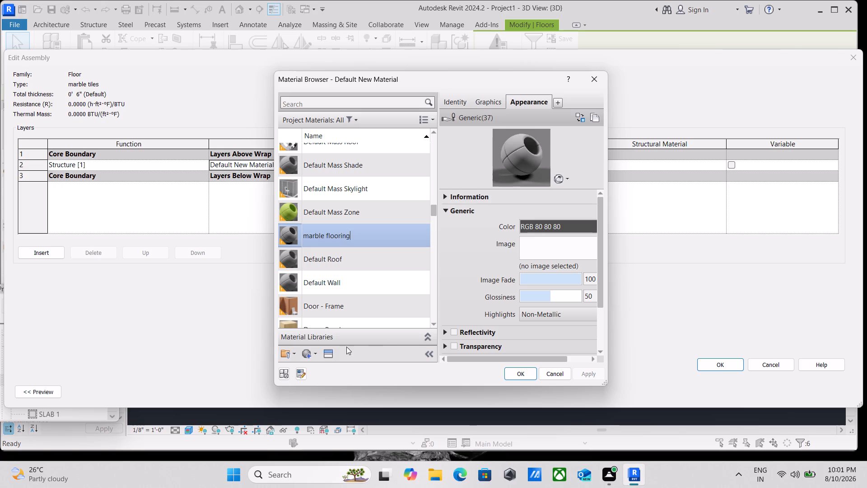
# Open the Asset Browser for the marble flooring material and expand the Flooring category of the Appearance Library.
pyautogui.click(331, 352)
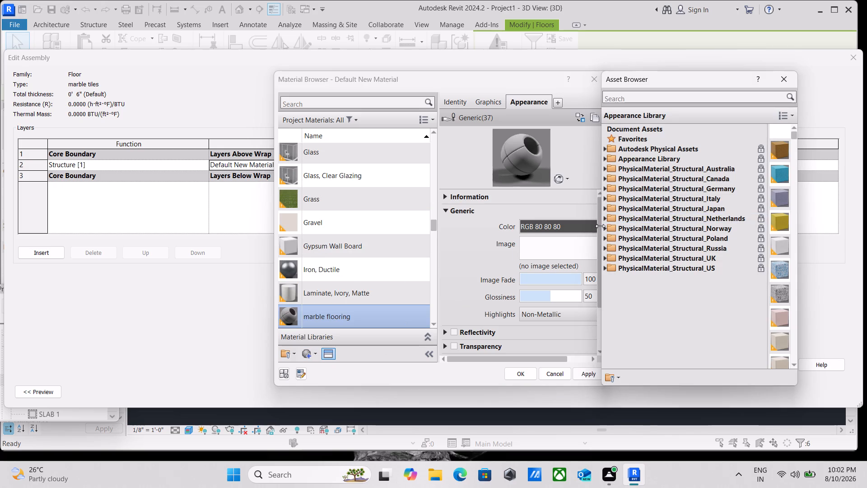
pyautogui.moveTo(600, 225); pyautogui.dragTo(366, 233)
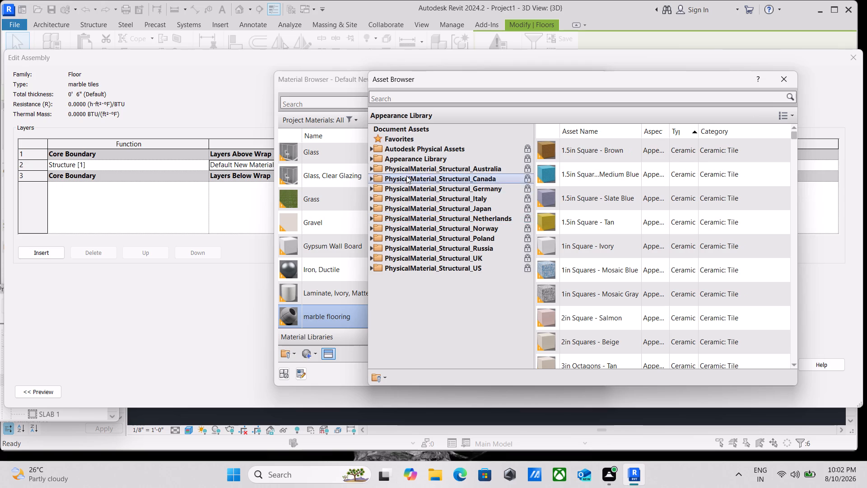
pyautogui.click(414, 163)
pyautogui.click(405, 162)
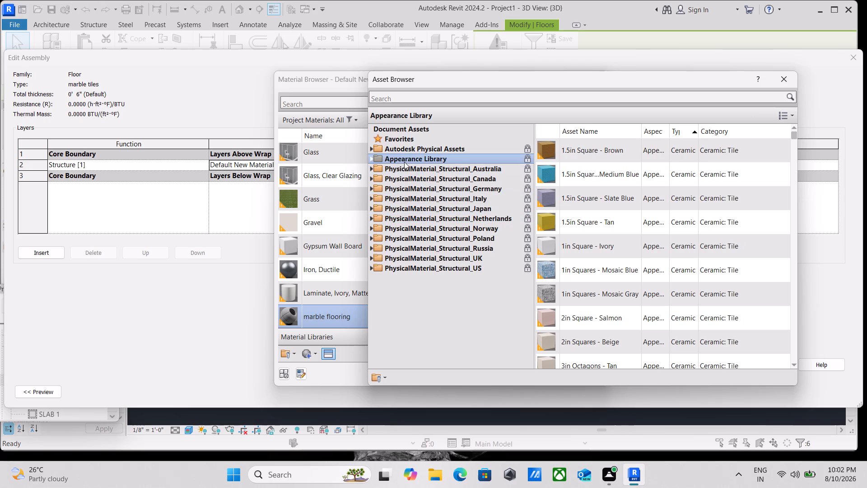
pyautogui.click(397, 162)
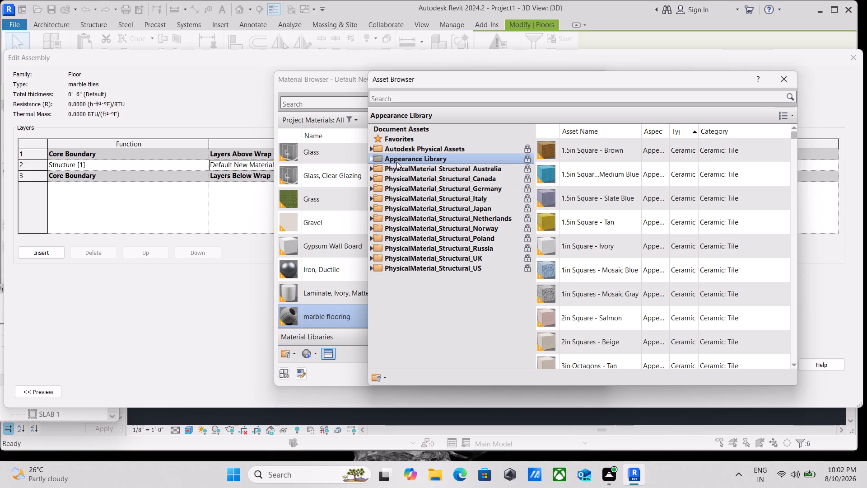
pyautogui.doubleClick(396, 160)
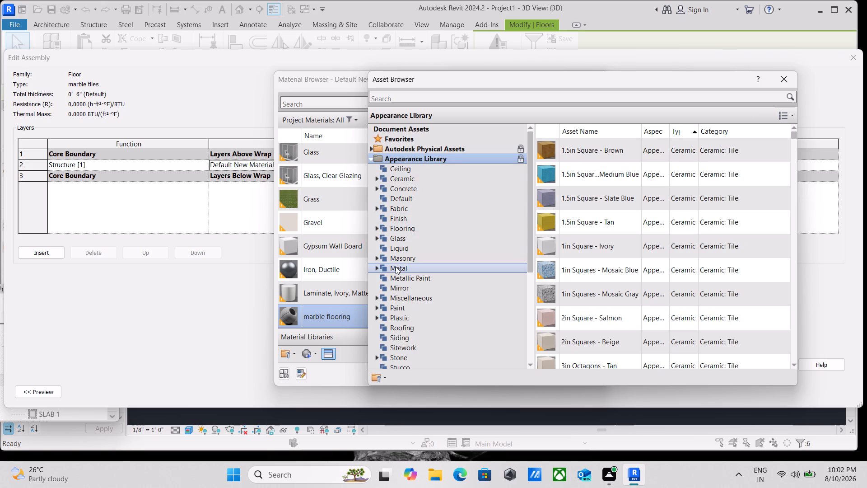
pyautogui.scroll(-1, 415, 254)
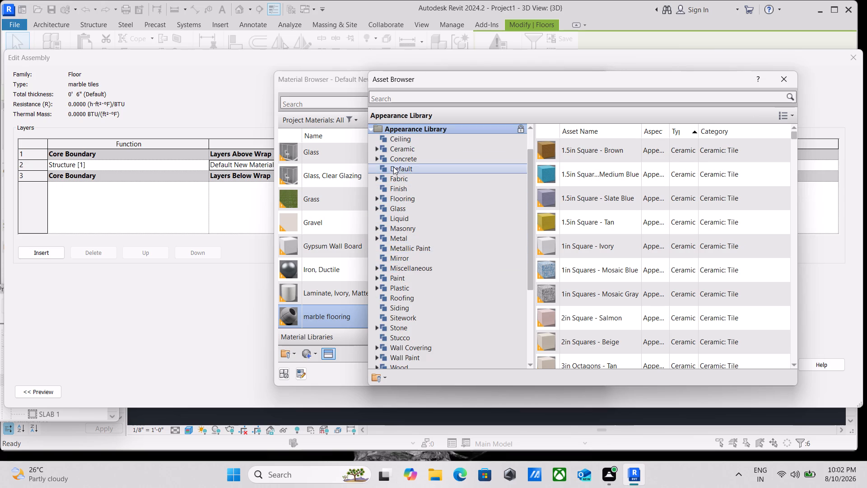
pyautogui.scroll(-2, 394, 168)
pyautogui.scroll(2, 405, 169)
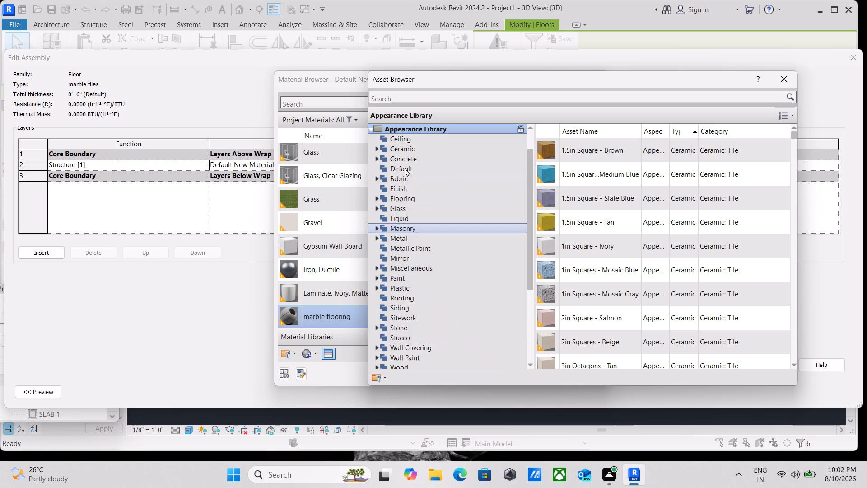
pyautogui.click(416, 199)
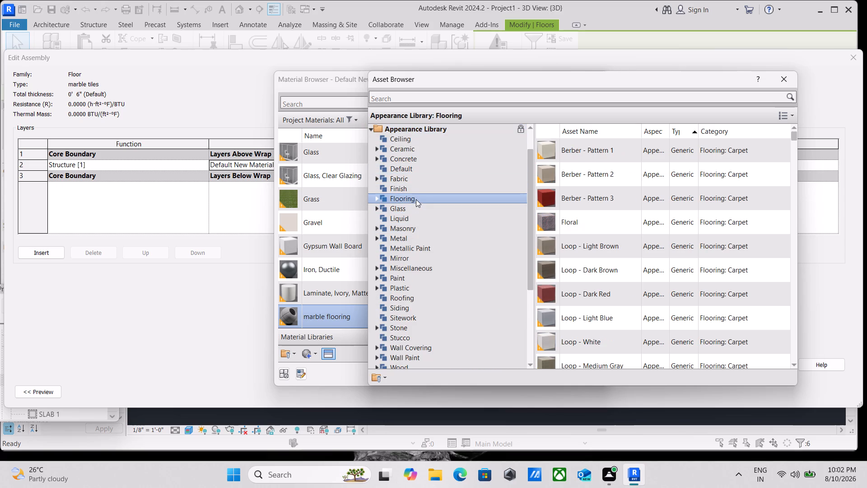
pyautogui.click(387, 199)
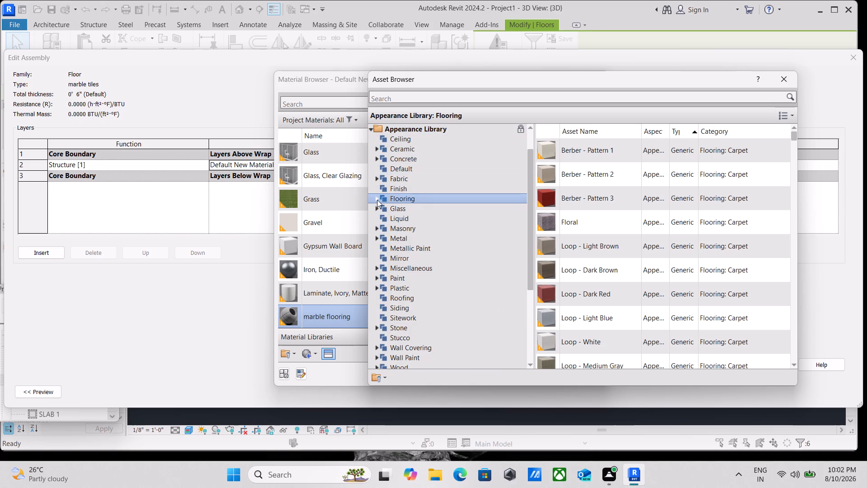
pyautogui.click(377, 200)
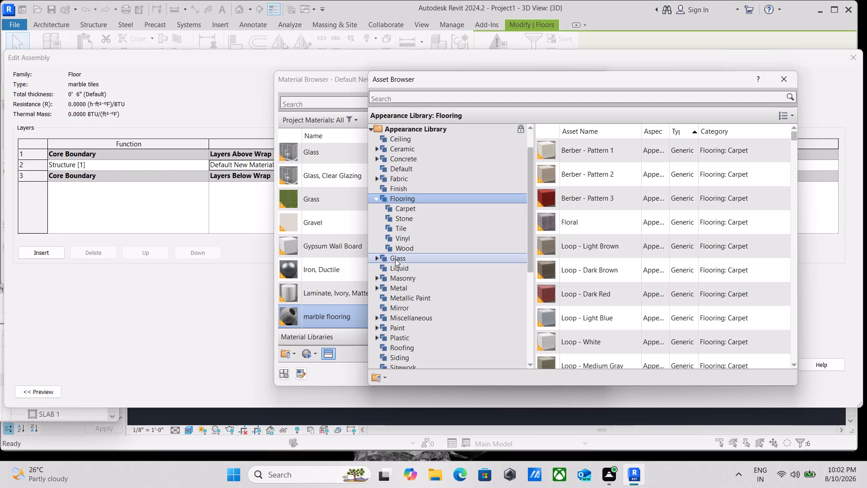
# Examine the appearance assets in the Flooring category for a suitable marble finish.
pyautogui.scroll(-4, 601, 251)
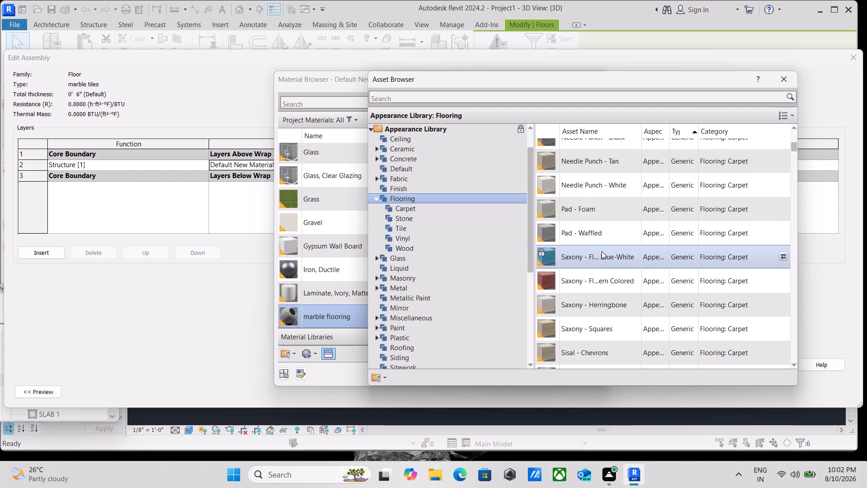
pyautogui.scroll(-16, 601, 252)
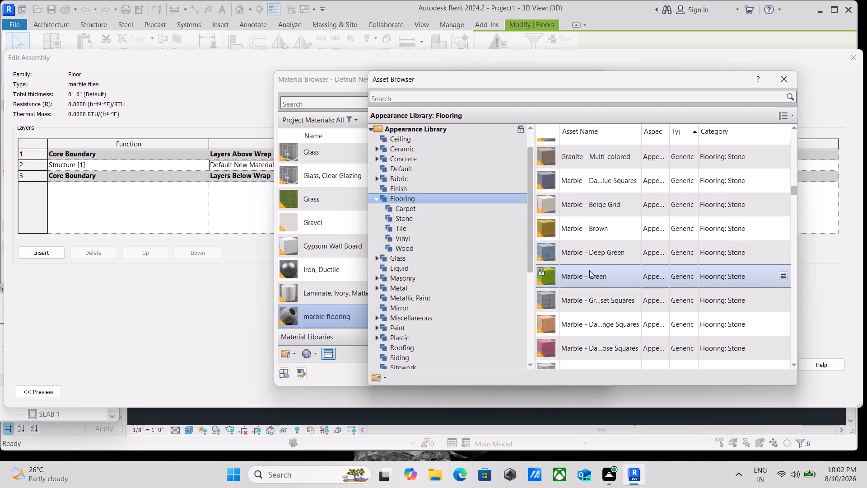
pyautogui.scroll(-17, 589, 270)
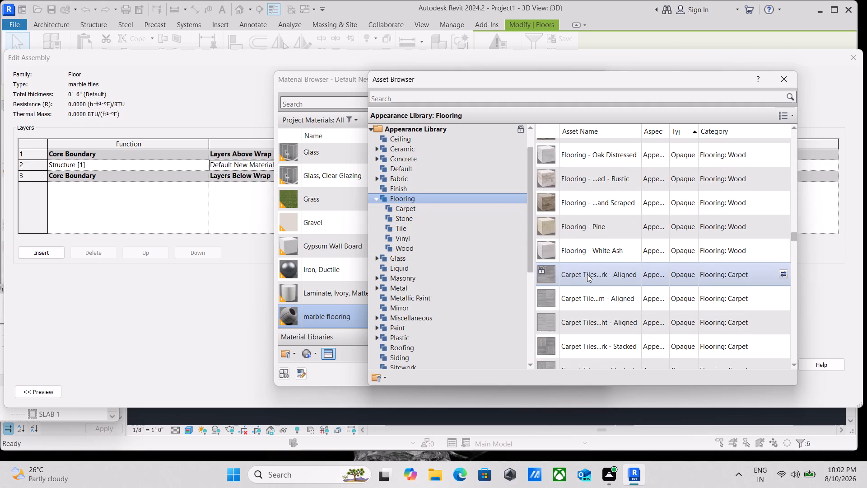
pyautogui.scroll(-4, 587, 274)
pyautogui.scroll(3, 580, 277)
pyautogui.scroll(-4, 580, 268)
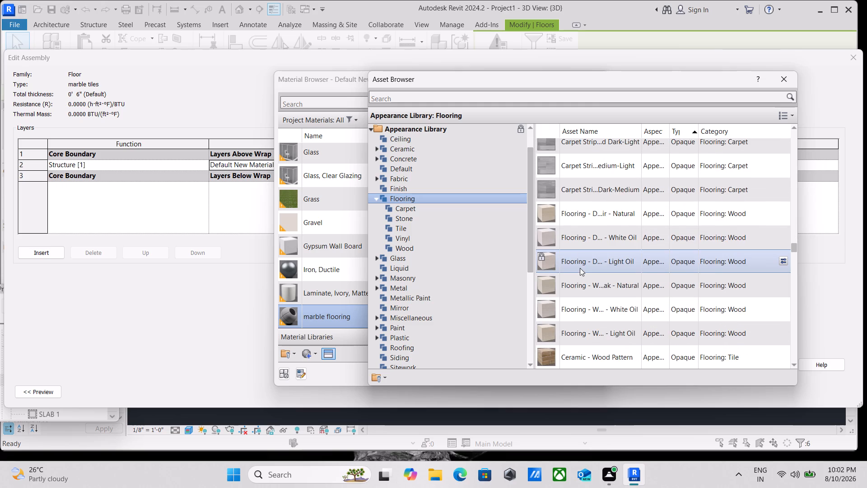
pyautogui.scroll(-4, 581, 241)
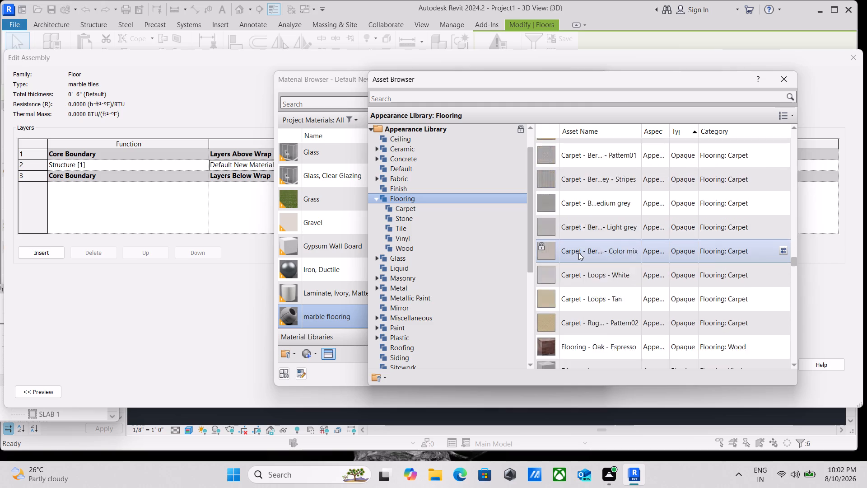
pyautogui.scroll(-16, 578, 253)
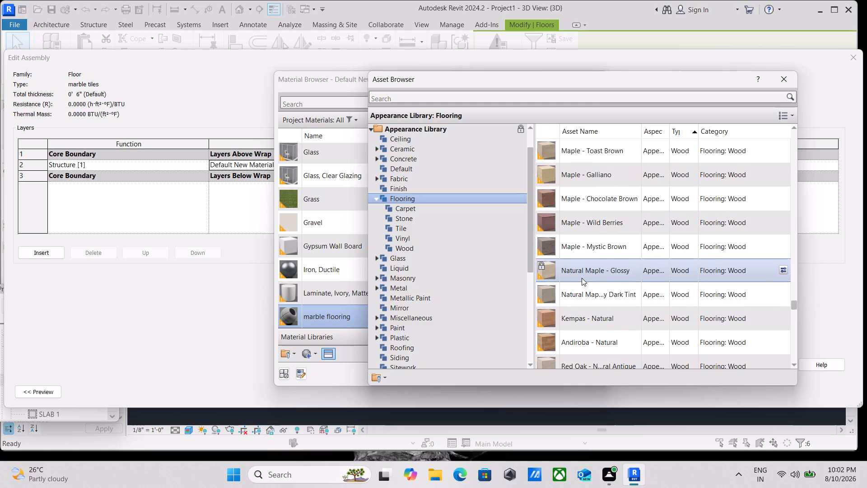
pyautogui.scroll(-17, 582, 279)
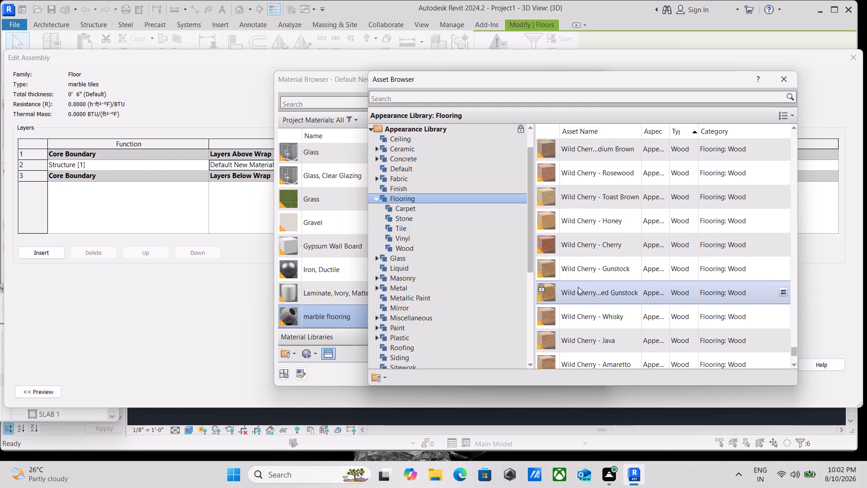
pyautogui.scroll(-9, 578, 287)
pyautogui.scroll(14, 581, 318)
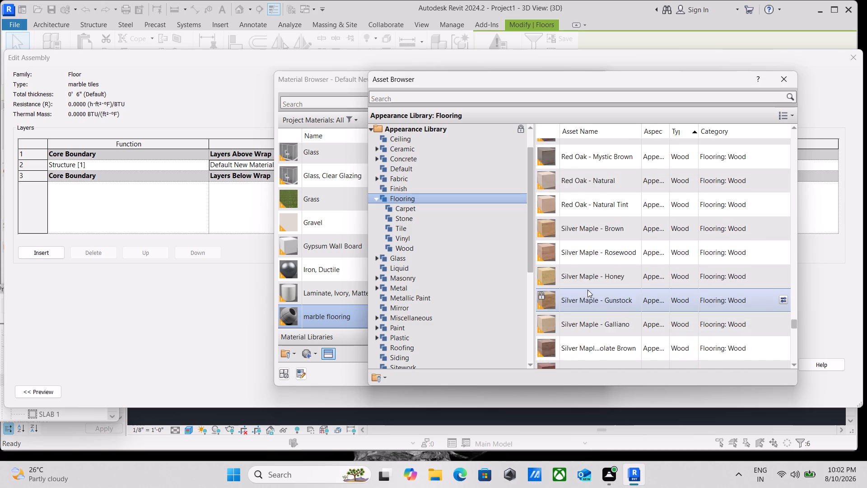
pyautogui.scroll(12, 587, 290)
pyautogui.scroll(14, 581, 210)
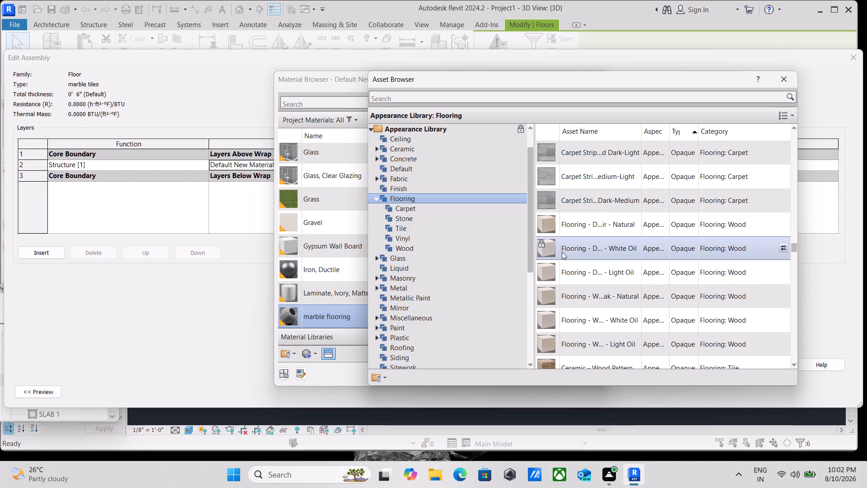
pyautogui.scroll(-1, 573, 293)
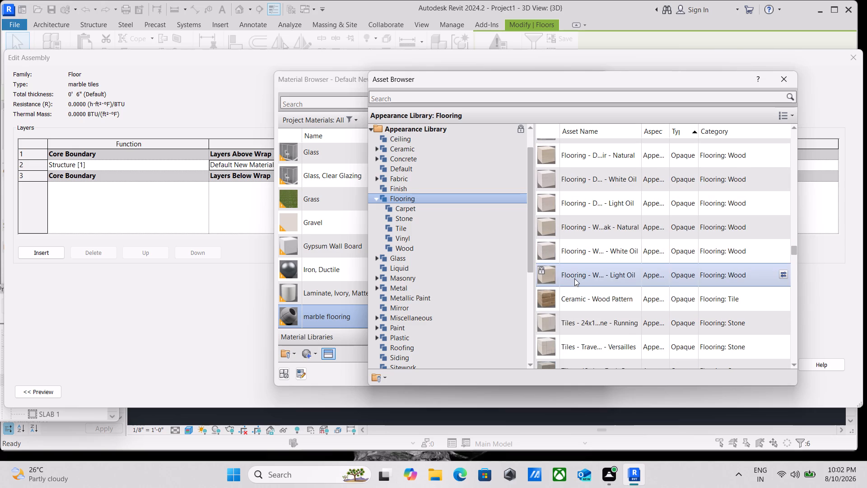
pyautogui.scroll(6, 573, 261)
pyautogui.scroll(-3, 570, 243)
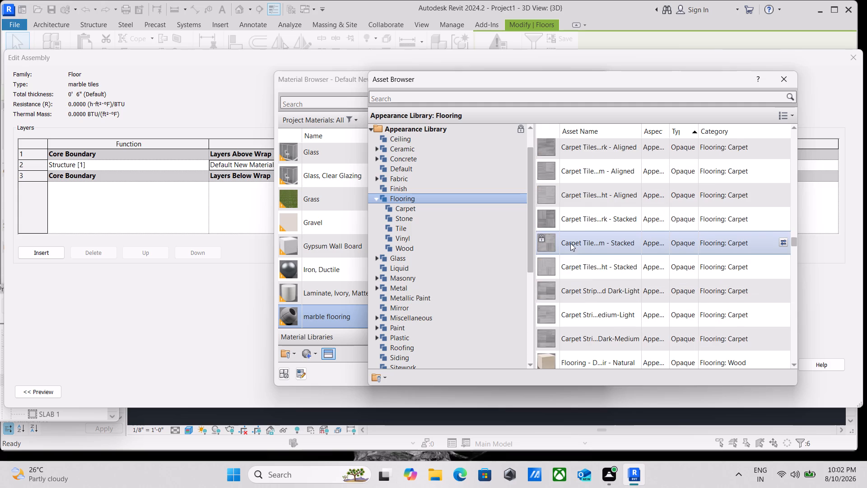
pyautogui.scroll(-11, 569, 245)
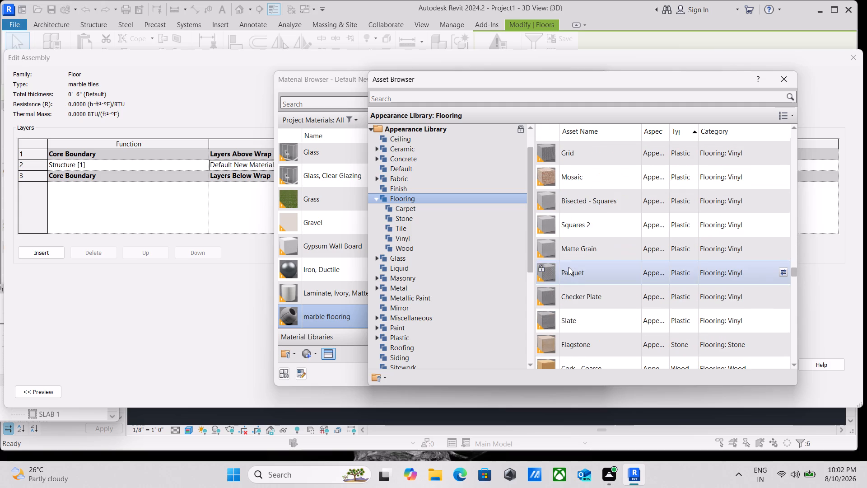
pyautogui.scroll(-2, 593, 272)
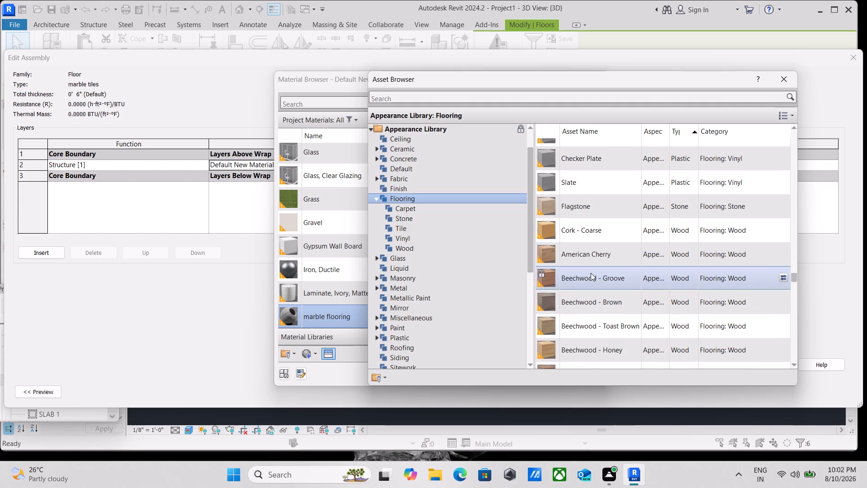
pyautogui.scroll(-6, 573, 228)
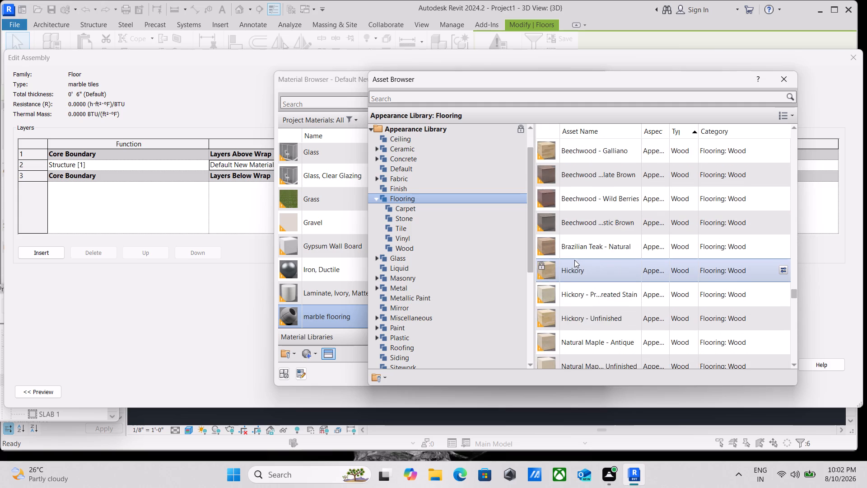
pyautogui.scroll(-4, 574, 260)
pyautogui.scroll(13, 574, 260)
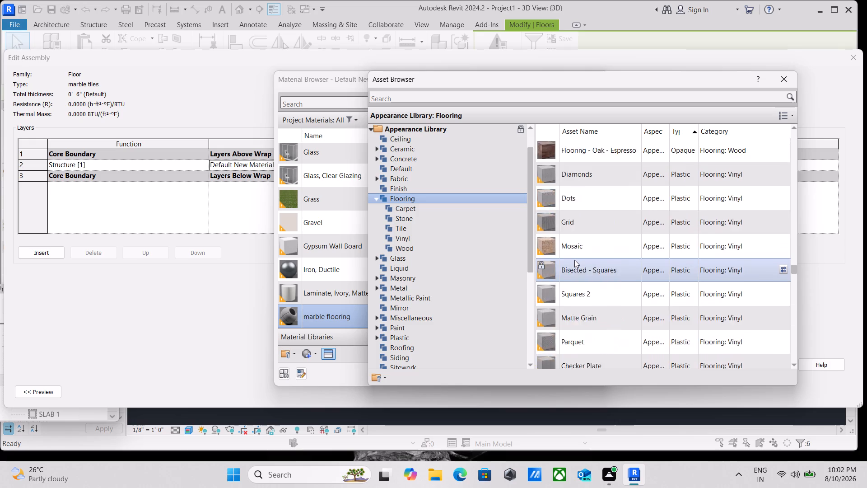
pyautogui.scroll(9, 574, 260)
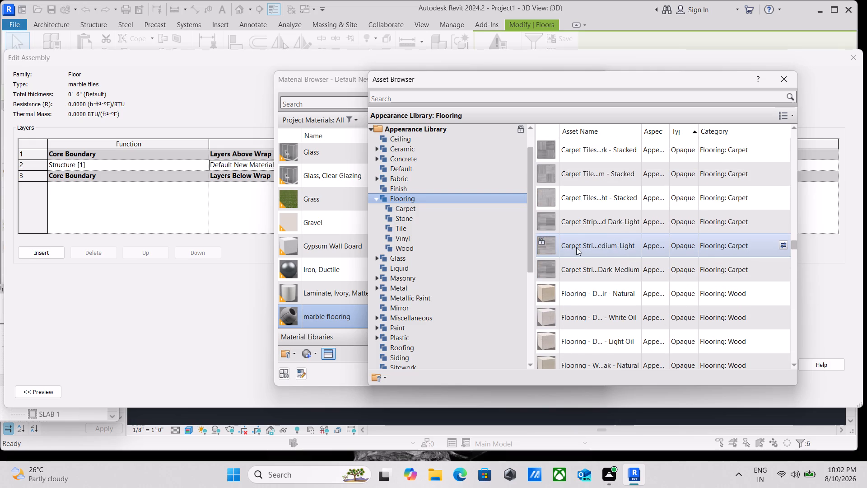
pyautogui.scroll(1, 525, 179)
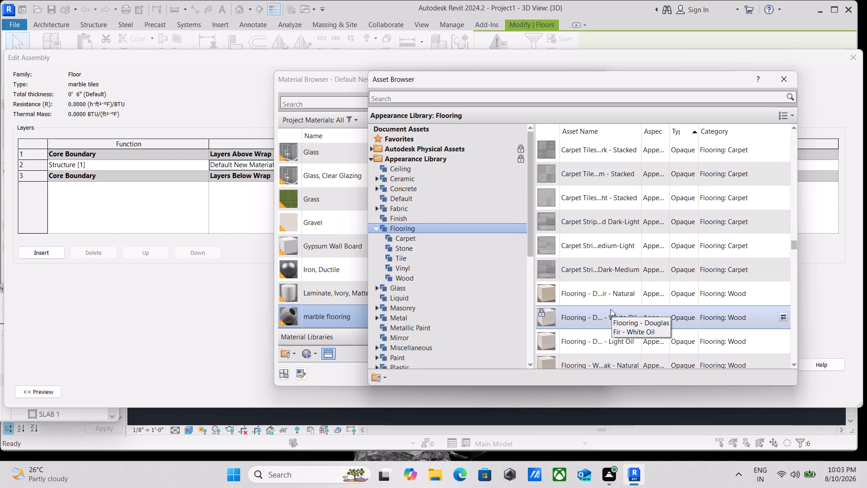
pyautogui.click(611, 309)
pyautogui.scroll(3, 597, 222)
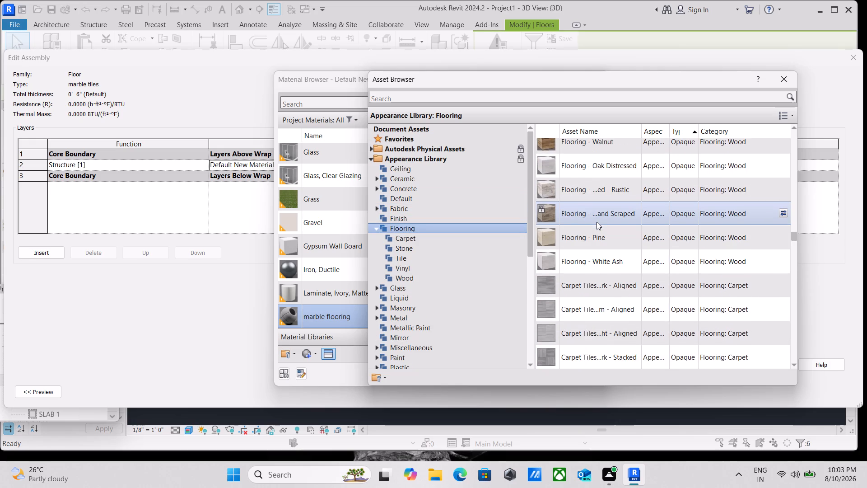
pyautogui.scroll(-1, 597, 221)
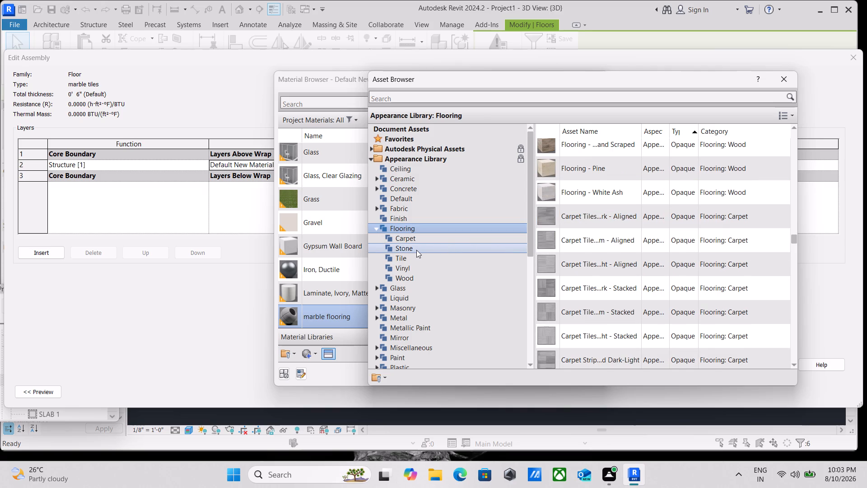
# Apply the Marble - White appearance from the Stone flooring category to the marble flooring material.
pyautogui.click(416, 250)
pyautogui.scroll(-4, 645, 263)
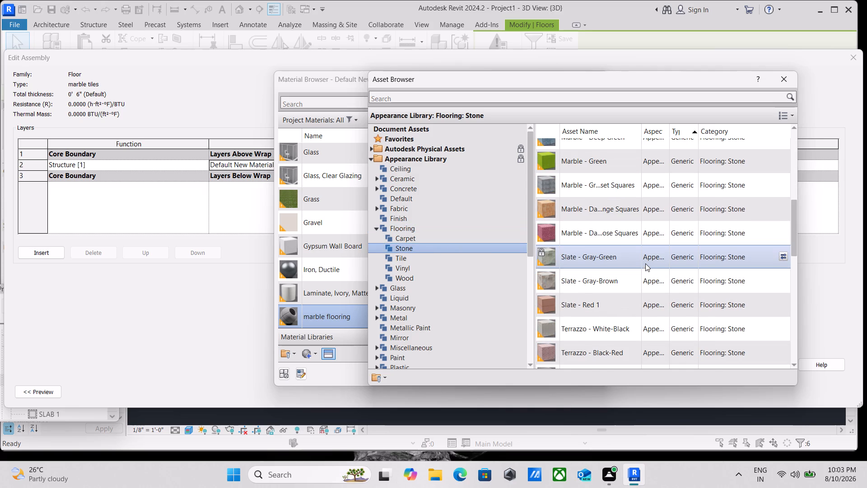
pyautogui.scroll(3, 582, 215)
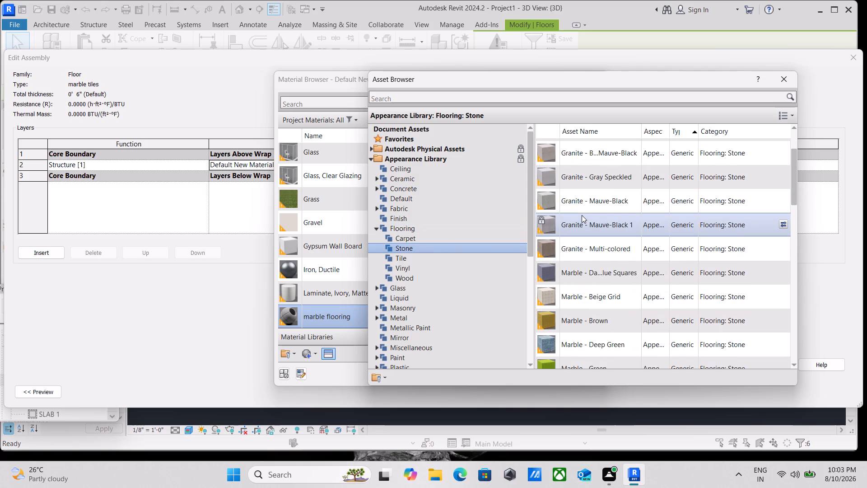
pyautogui.scroll(4, 578, 215)
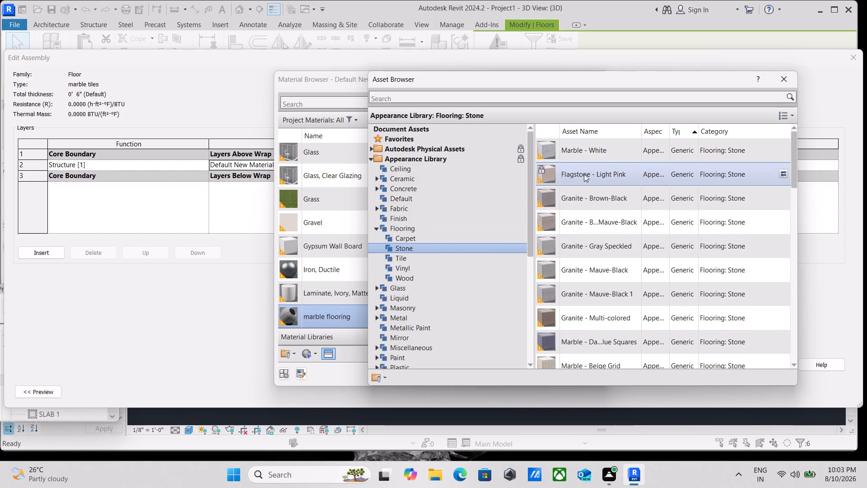
pyautogui.click(586, 157)
pyautogui.doubleClick(568, 149)
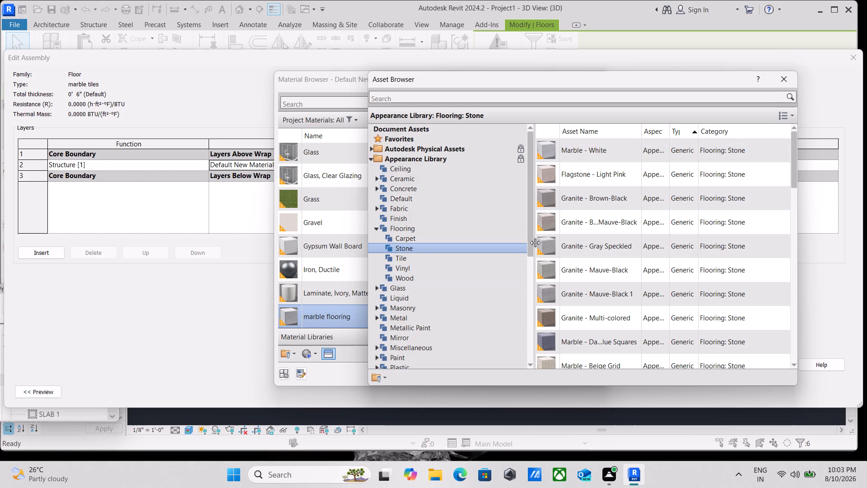
pyautogui.moveTo(535, 242); pyautogui.dragTo(745, 239)
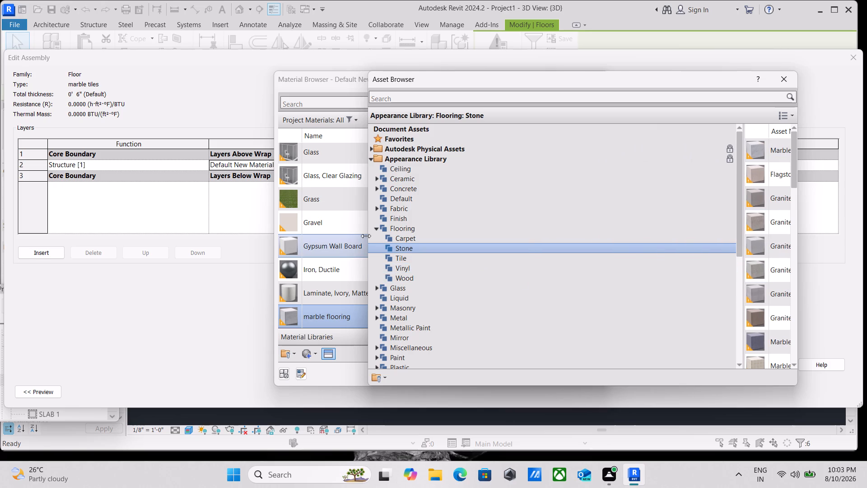
pyautogui.moveTo(366, 235); pyautogui.dragTo(702, 206)
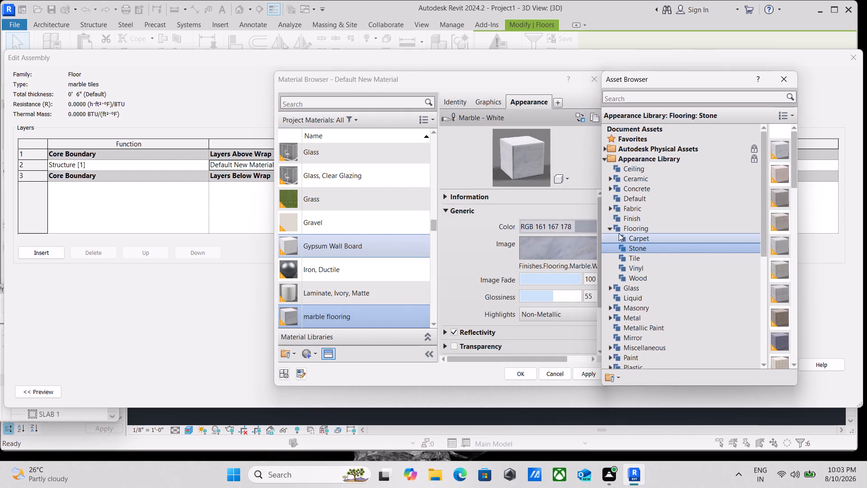
# Examine the brightness and position transform settings of the Marble - White image in the Texture Editor.
pyautogui.moveTo(598, 230); pyautogui.dragTo(712, 215)
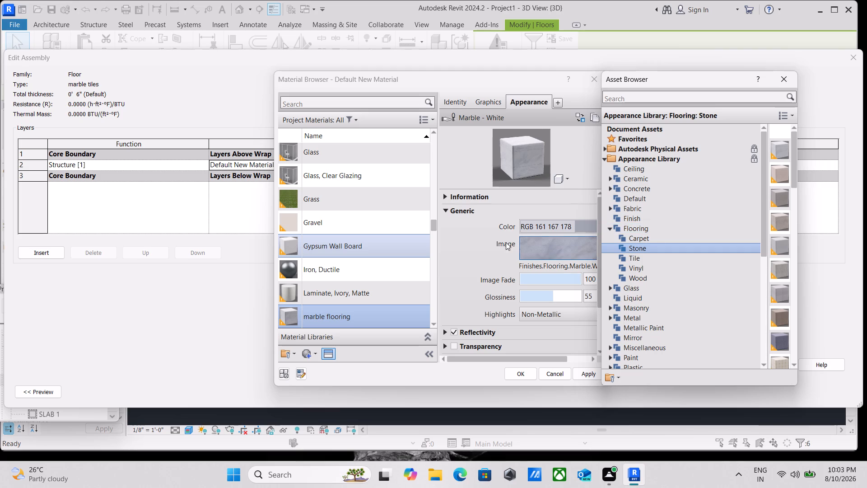
pyautogui.click(549, 245)
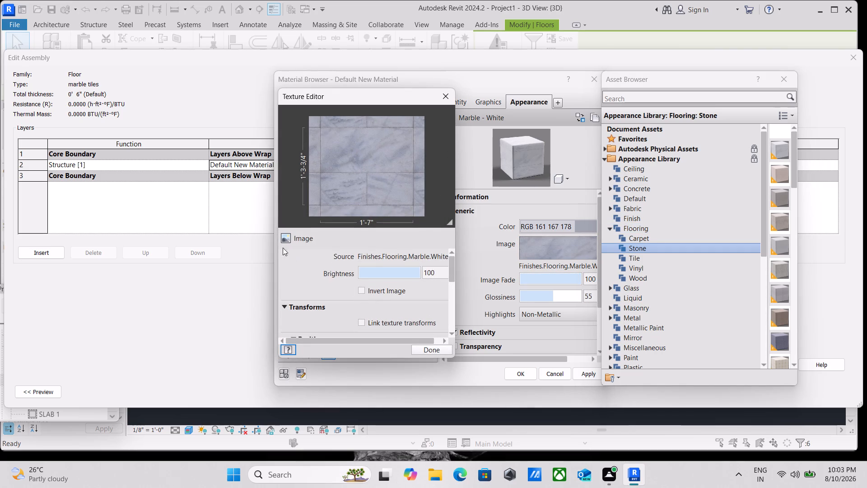
pyautogui.scroll(-1, 278, 245)
pyautogui.click(285, 235)
pyautogui.scroll(-3, 391, 273)
pyautogui.scroll(-3, 375, 314)
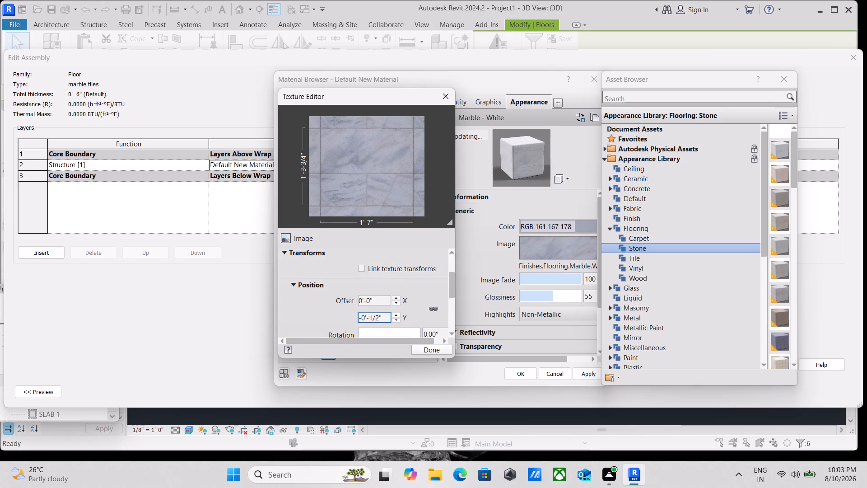
pyautogui.scroll(3, 367, 323)
pyautogui.scroll(1, 420, 135)
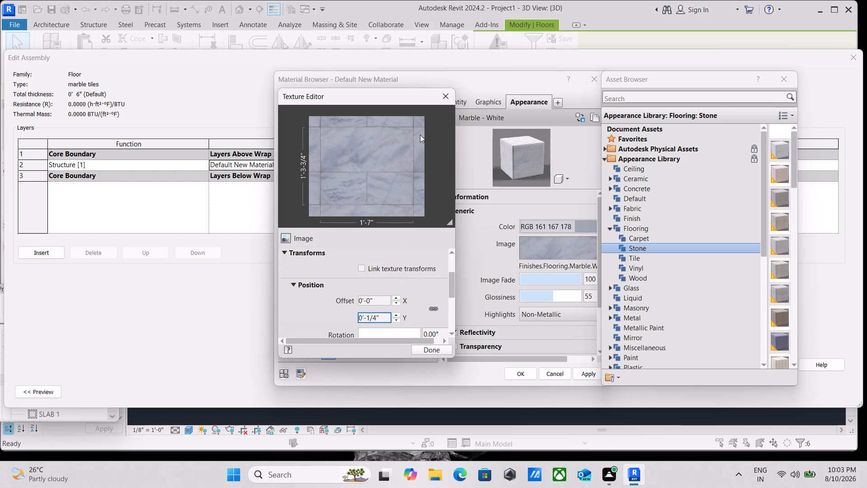
pyautogui.scroll(2, 420, 135)
pyautogui.scroll(-4, 389, 170)
pyautogui.click(437, 91)
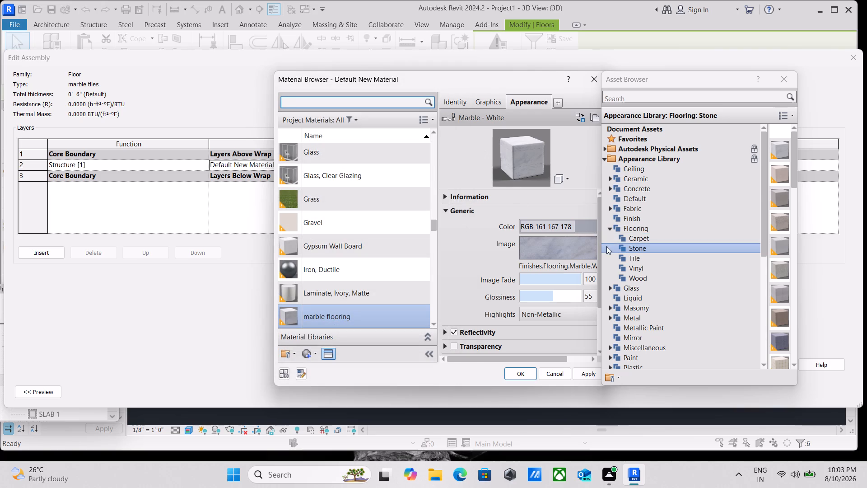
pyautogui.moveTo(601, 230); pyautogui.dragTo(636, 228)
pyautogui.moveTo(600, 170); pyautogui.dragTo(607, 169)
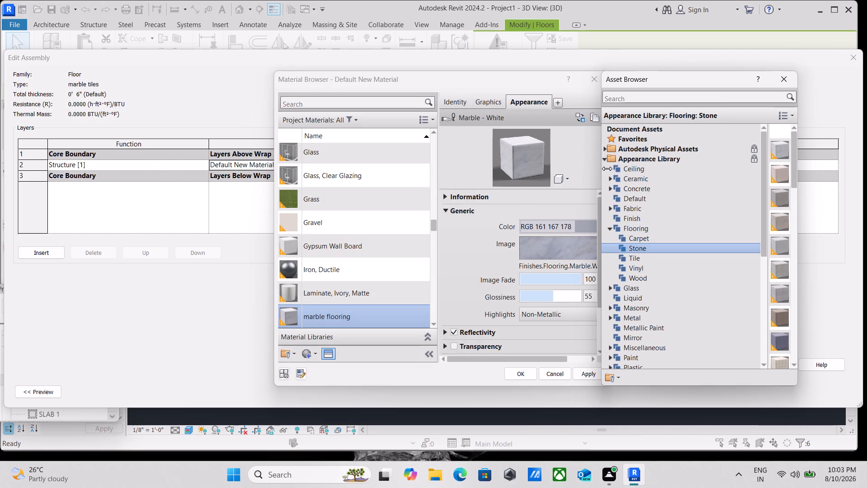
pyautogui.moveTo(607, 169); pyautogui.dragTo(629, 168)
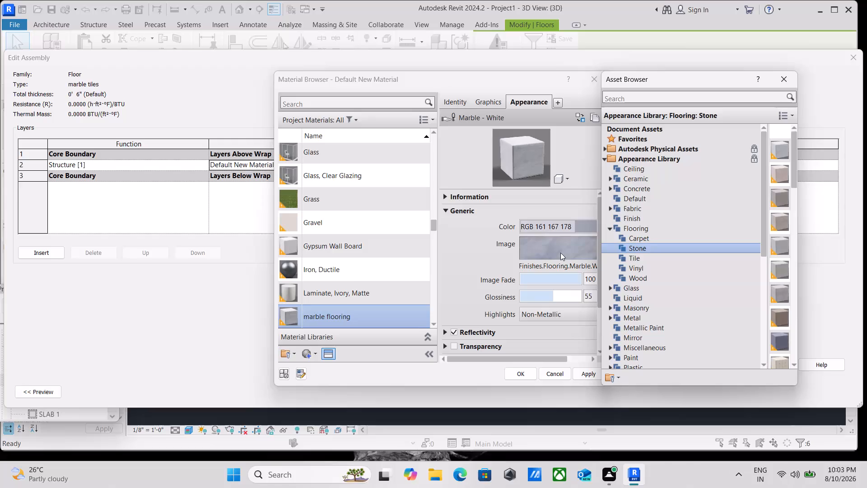
# Start replacing the marble flooring appearance's image and look through the texture files in the Mats folder.
pyautogui.click(556, 265)
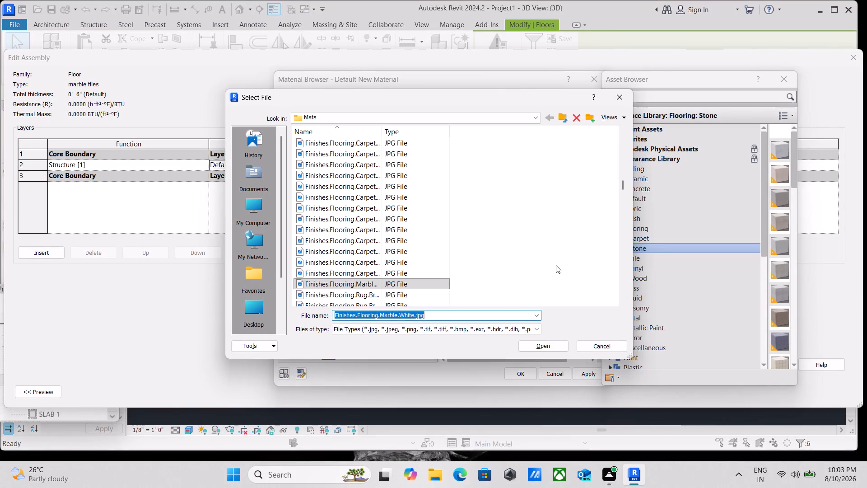
pyautogui.scroll(-9, 392, 186)
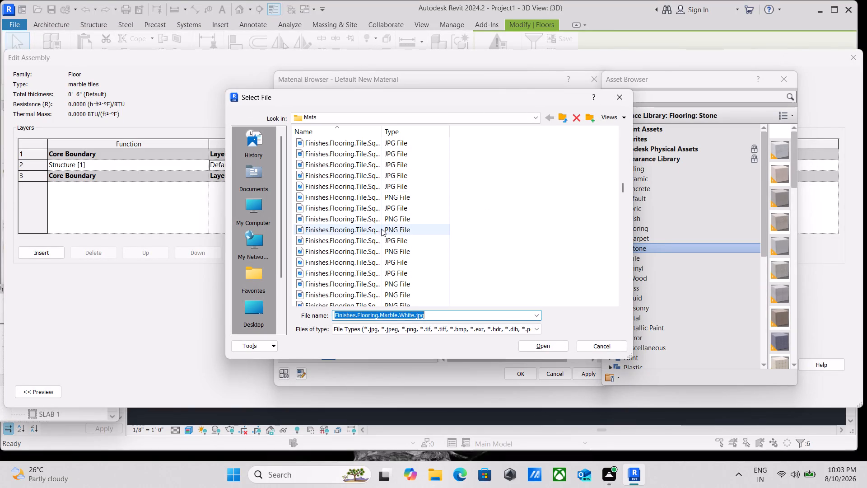
pyautogui.scroll(-10, 371, 239)
pyautogui.scroll(-14, 339, 270)
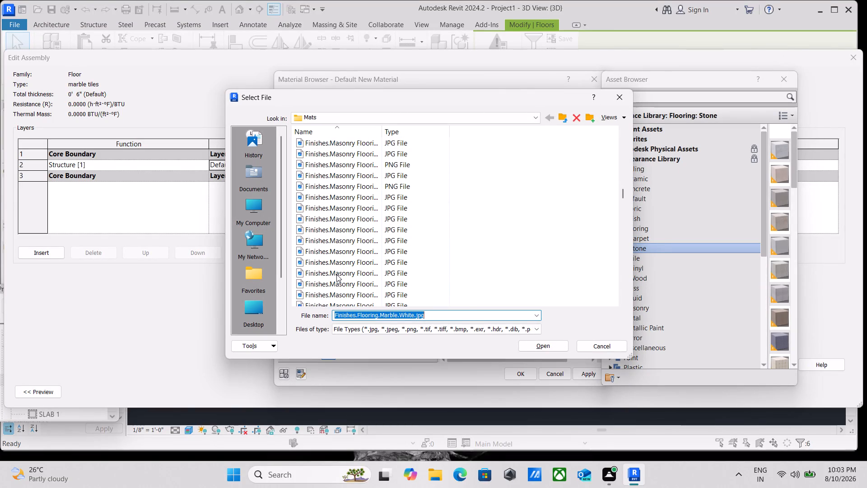
pyautogui.scroll(-1, 336, 274)
pyautogui.scroll(5, 336, 274)
# Look through the history, Documents, This PC, network and desktop locations for a marble image file.
pyautogui.click(252, 180)
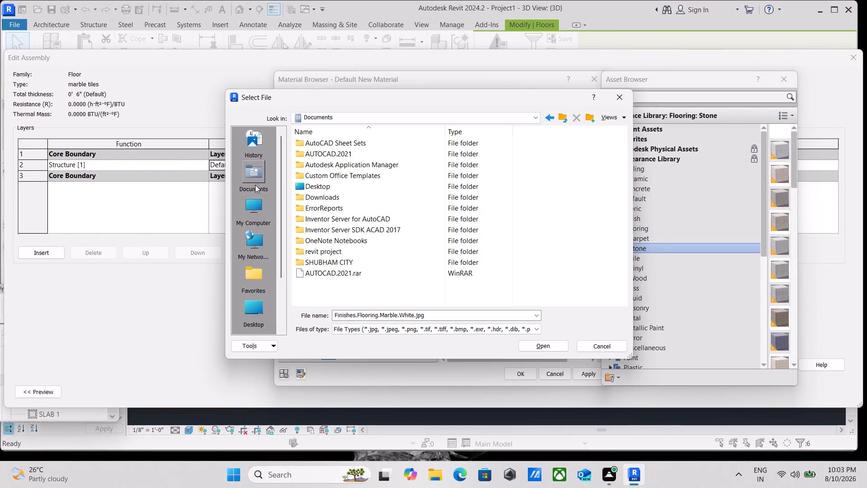
pyautogui.click(256, 202)
pyautogui.click(257, 151)
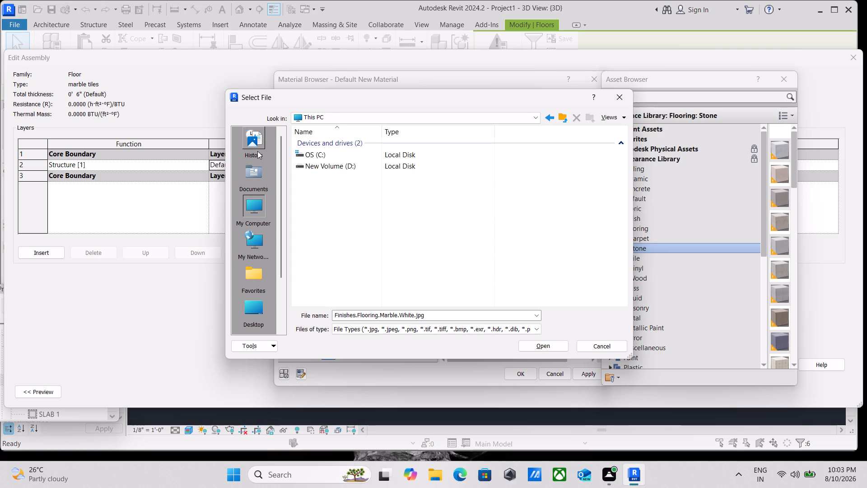
pyautogui.click(256, 165)
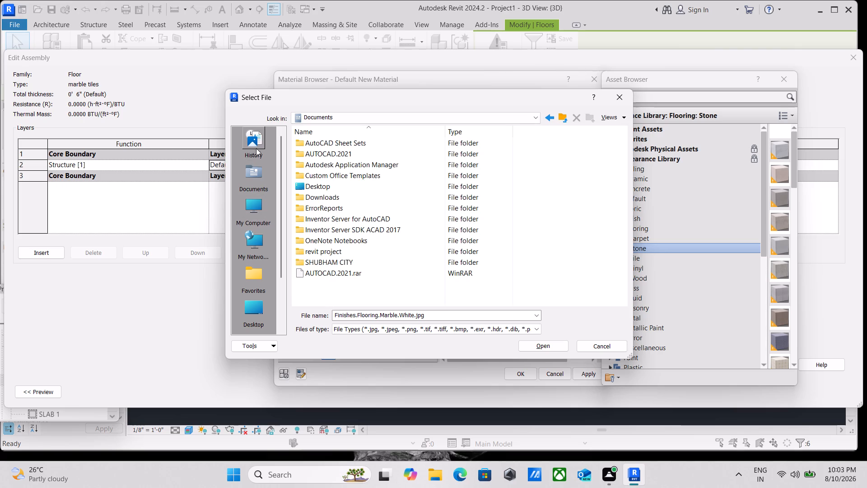
pyautogui.click(256, 146)
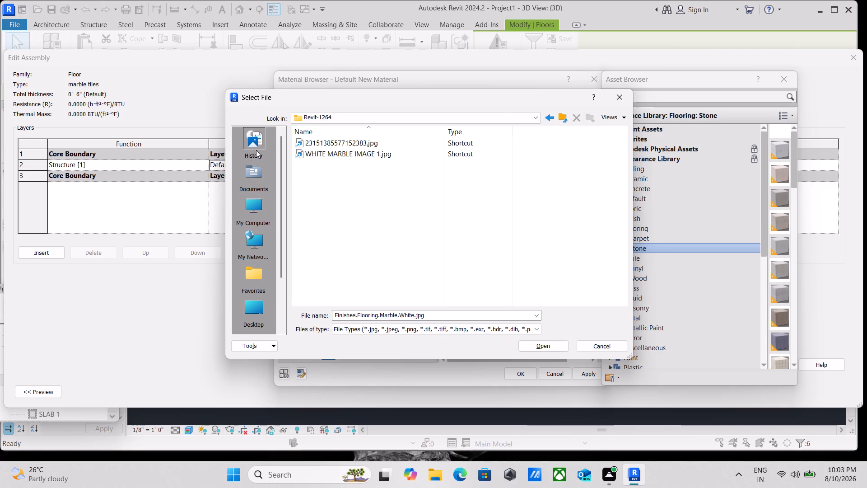
pyautogui.click(256, 163)
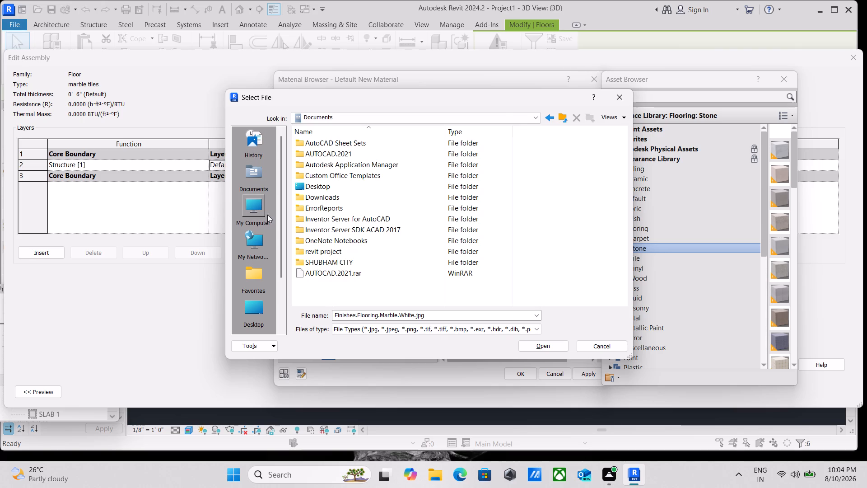
pyautogui.click(266, 214)
pyautogui.click(268, 237)
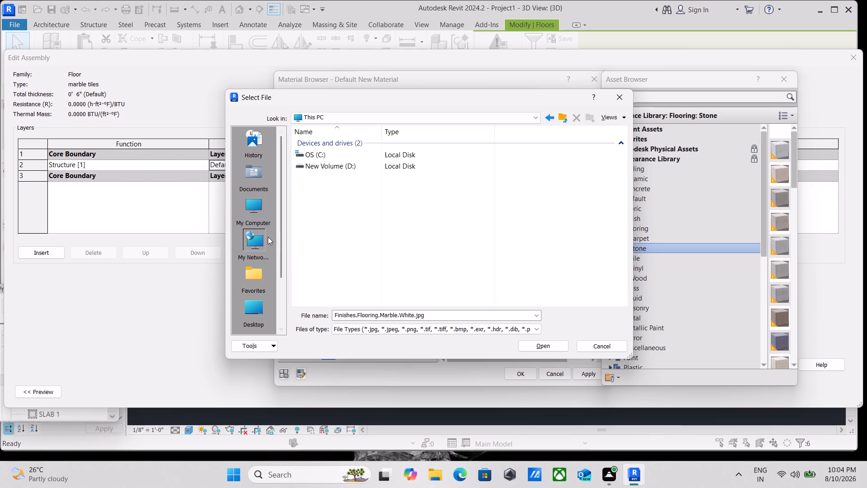
pyautogui.doubleClick(257, 178)
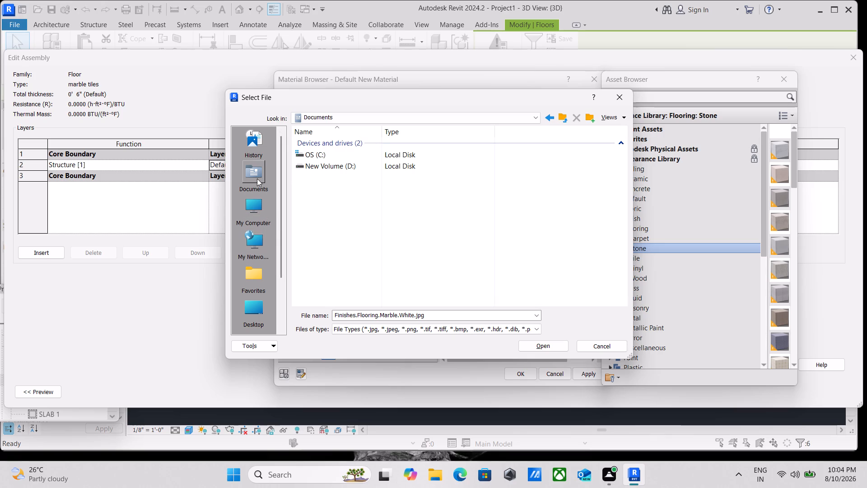
pyautogui.click(254, 170)
pyautogui.click(255, 196)
pyautogui.doubleClick(256, 239)
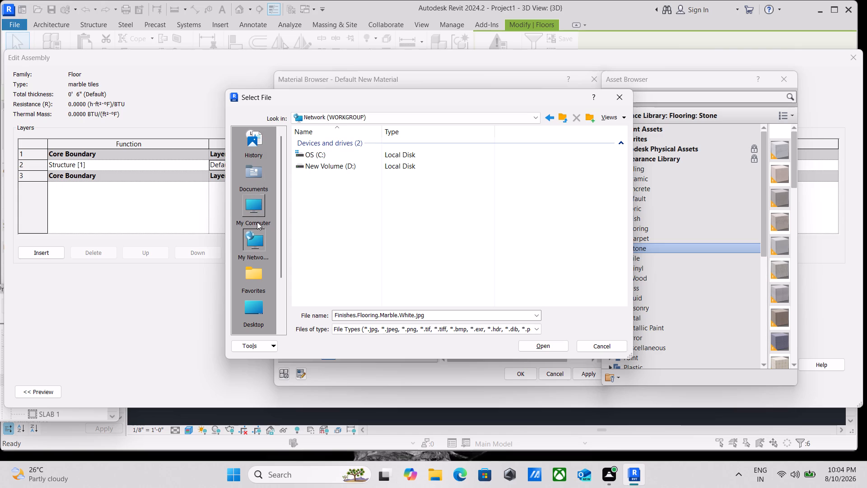
pyautogui.doubleClick(258, 213)
pyautogui.doubleClick(258, 182)
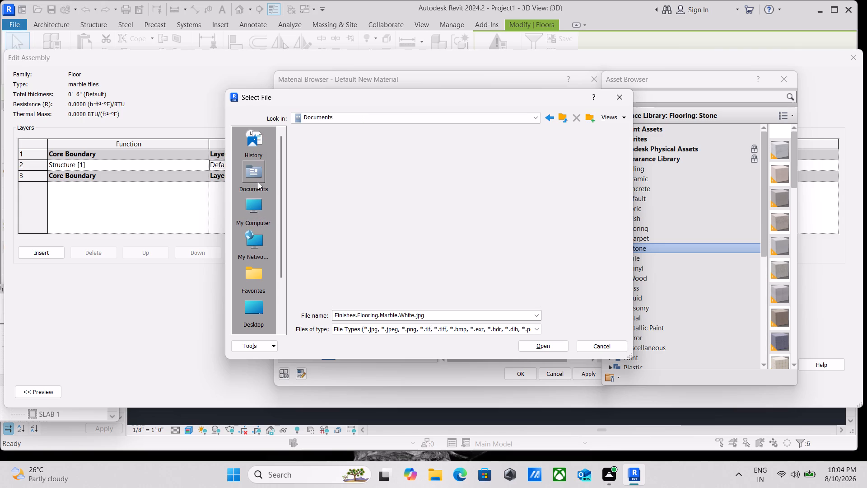
pyautogui.doubleClick(257, 202)
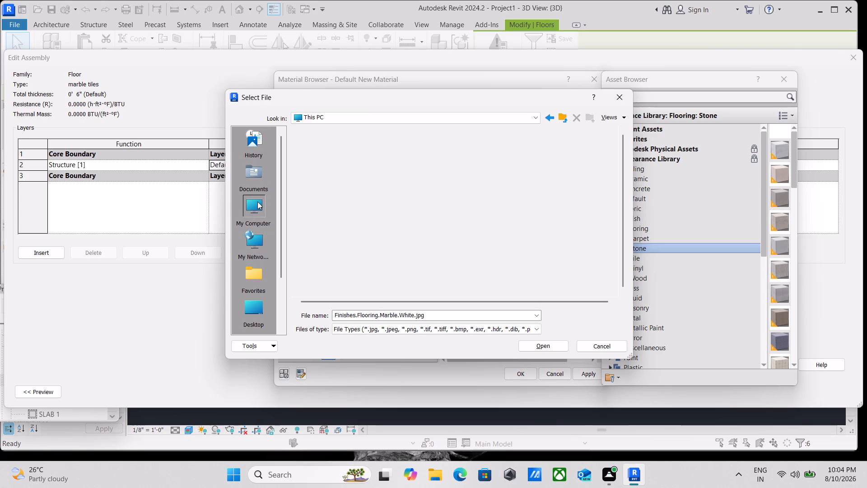
pyautogui.doubleClick(259, 241)
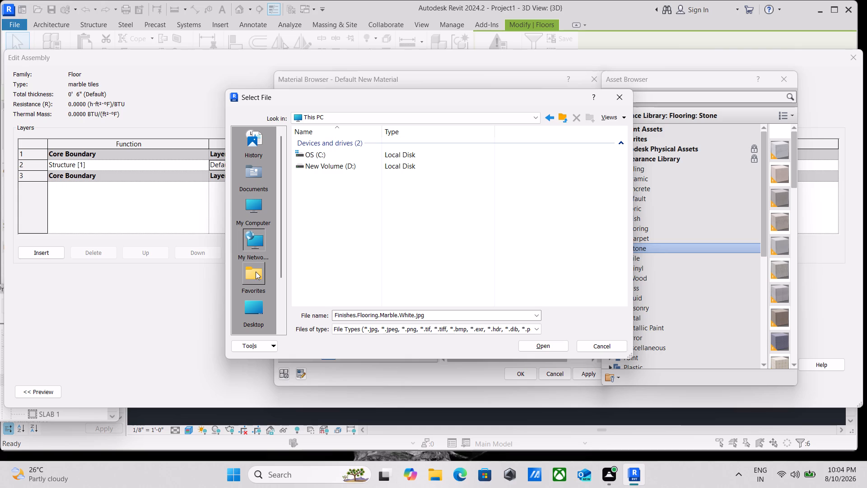
pyautogui.doubleClick(256, 272)
pyautogui.doubleClick(255, 304)
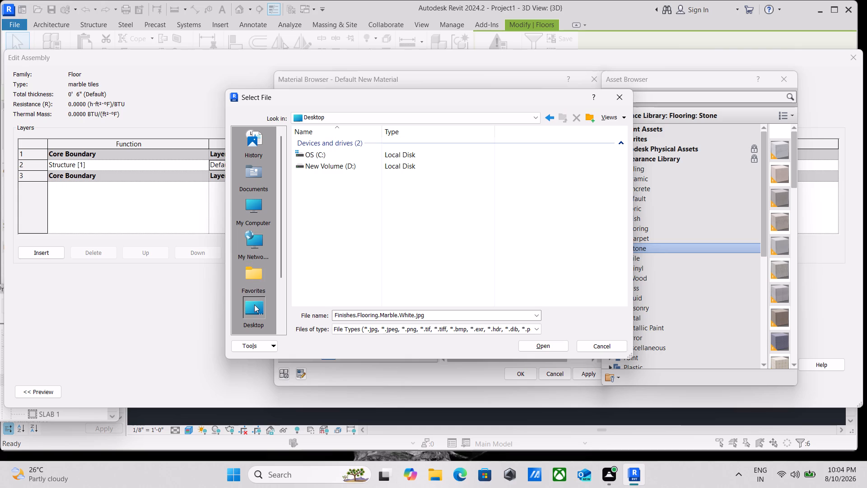
pyautogui.scroll(-4, 267, 284)
pyautogui.doubleClick(256, 244)
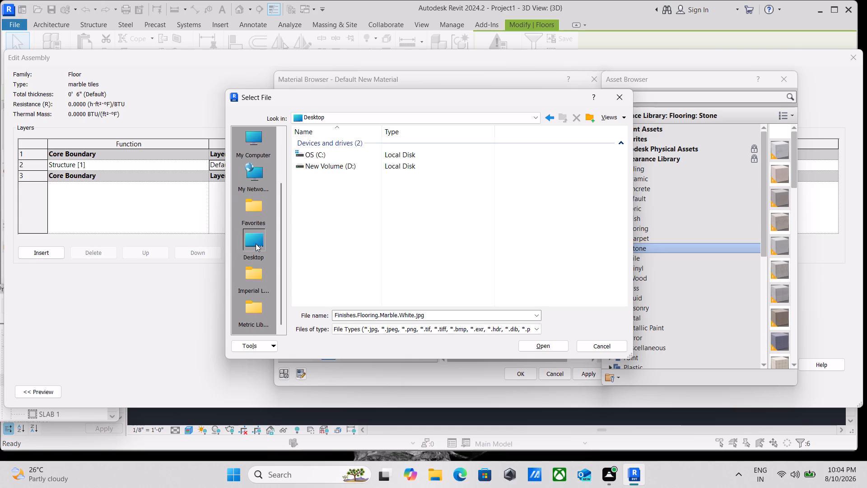
pyautogui.scroll(-2, 359, 223)
pyautogui.scroll(2, 406, 186)
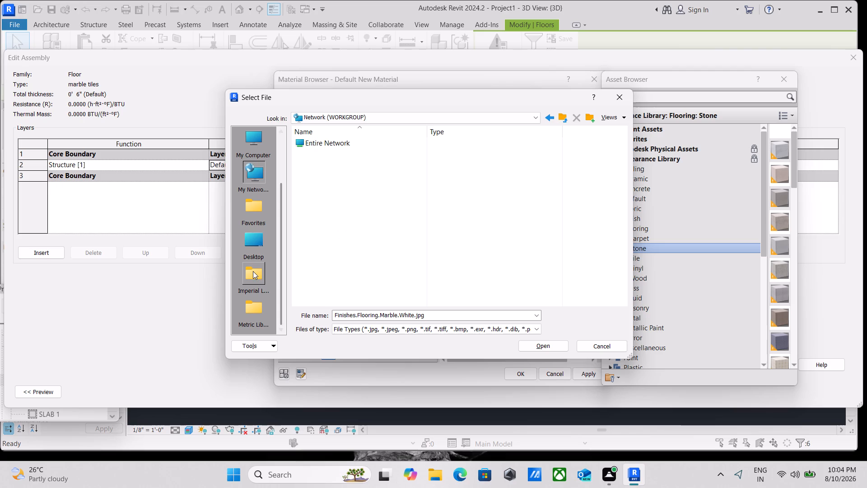
# Load ONYX MARBLE.jpg from the Pictures folder as the generic image of the marble flooring appearance.
pyautogui.doubleClick(246, 241)
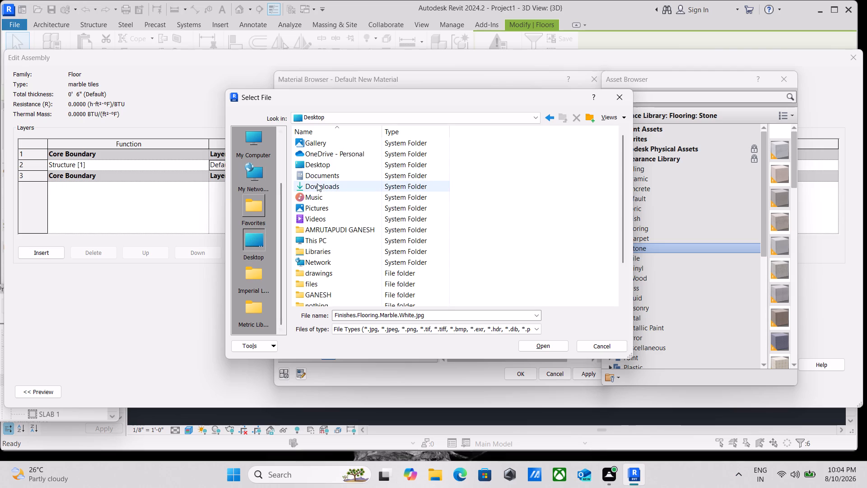
pyautogui.scroll(-3, 333, 166)
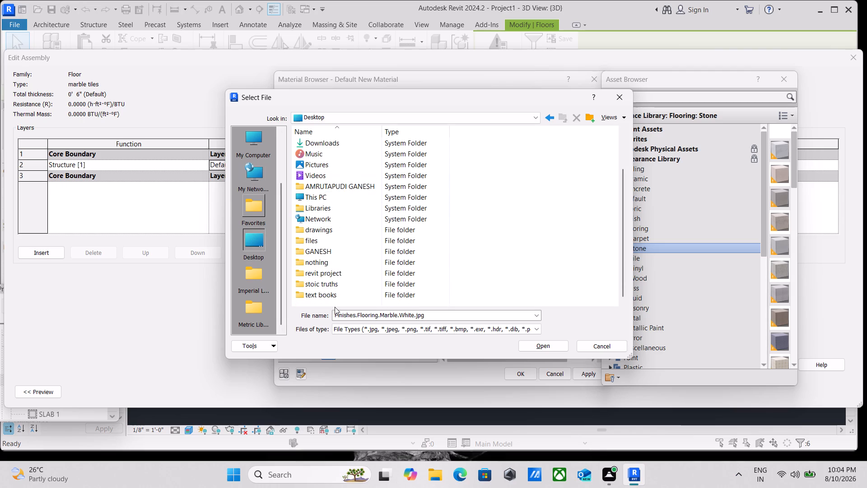
pyautogui.scroll(4, 334, 307)
pyautogui.scroll(3, 324, 222)
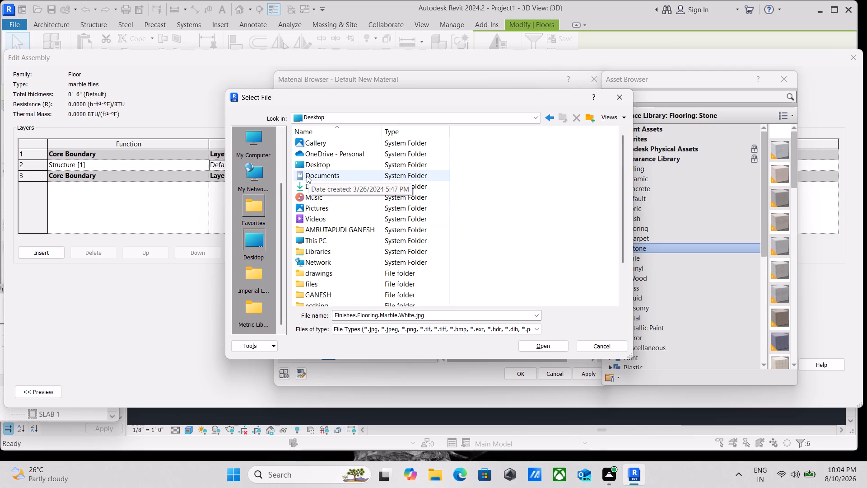
pyautogui.doubleClick(328, 208)
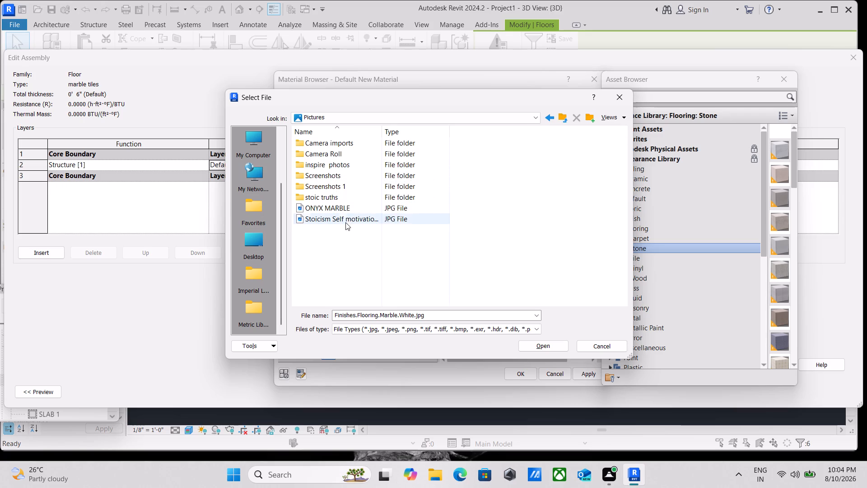
pyautogui.click(348, 206)
pyautogui.click(345, 206)
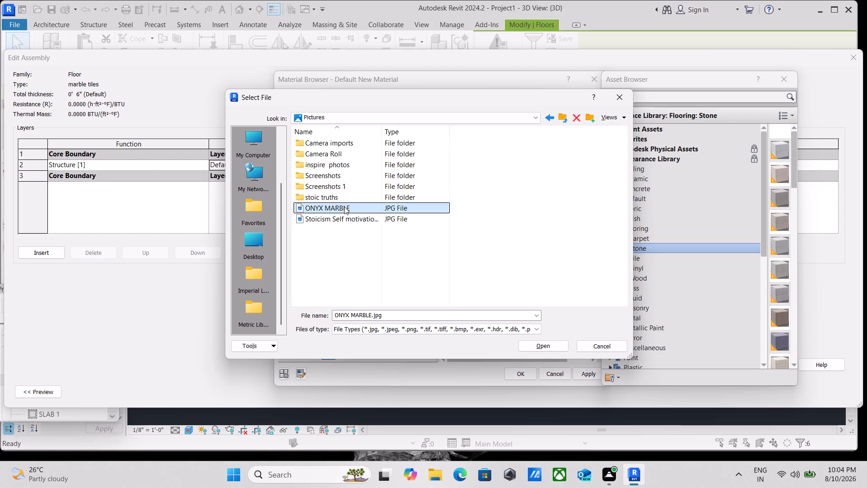
pyautogui.click(356, 208)
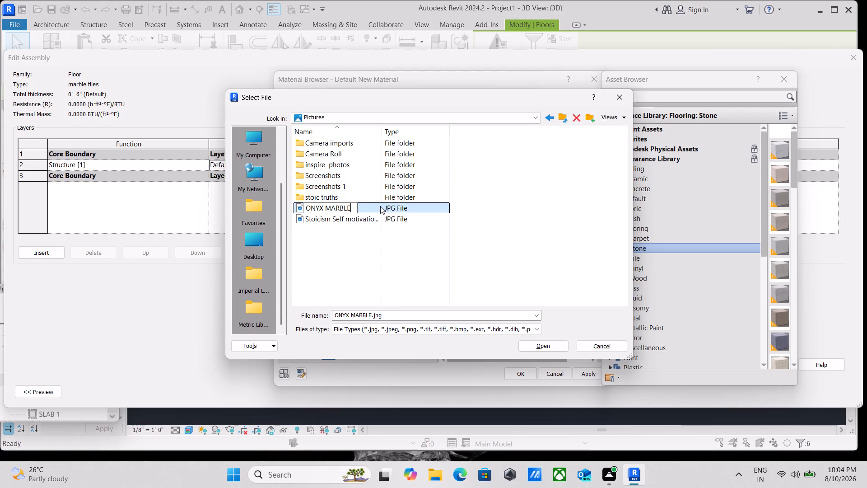
pyautogui.click(380, 206)
pyautogui.click(538, 347)
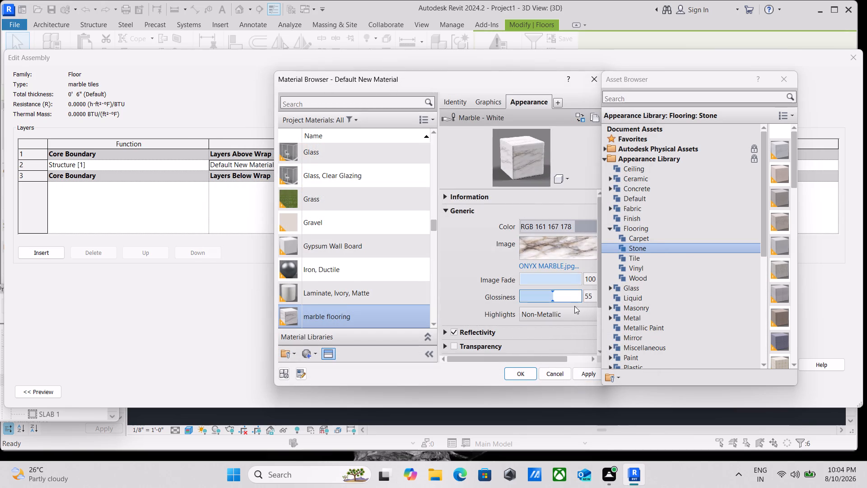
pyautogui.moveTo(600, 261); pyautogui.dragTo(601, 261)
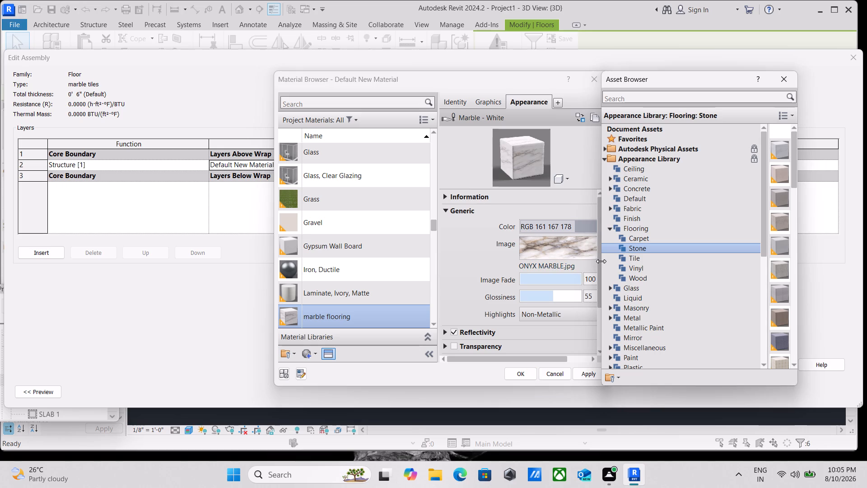
# Set the glossiness of the marble flooring material's appearance to 57.
pyautogui.moveTo(601, 261); pyautogui.dragTo(619, 255)
pyautogui.moveTo(600, 172); pyautogui.dragTo(635, 169)
pyautogui.scroll(-2, 530, 309)
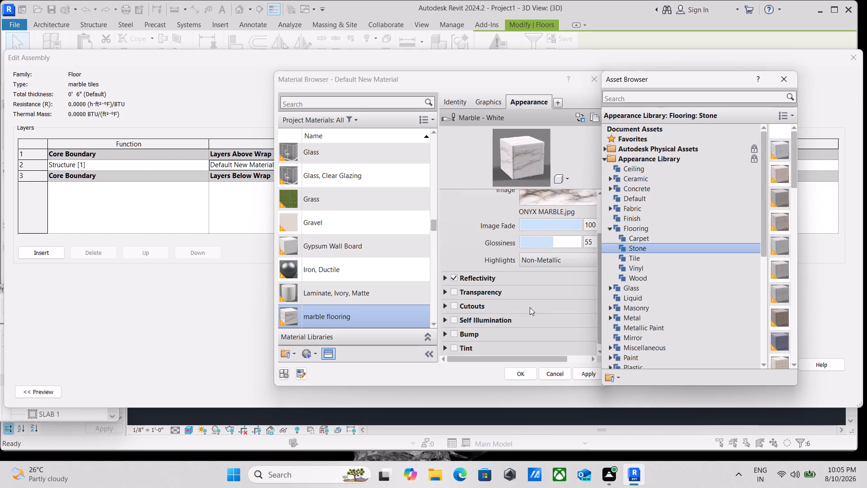
pyautogui.scroll(-1, 530, 307)
pyautogui.scroll(1, 528, 255)
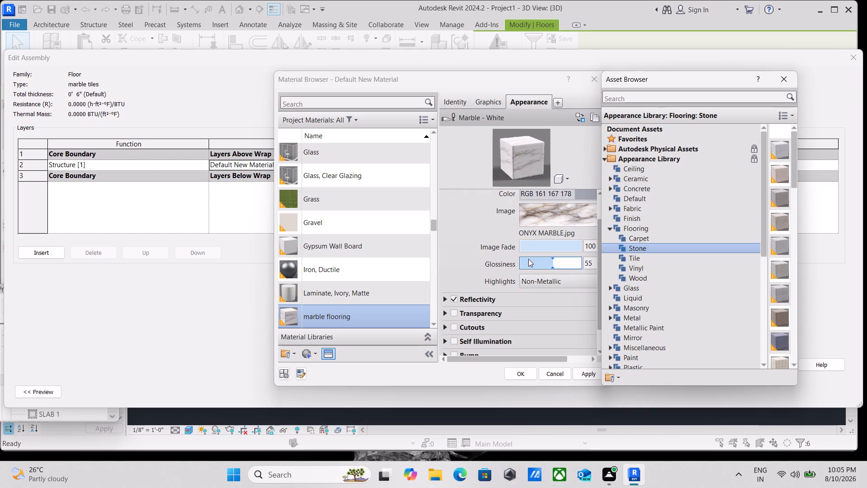
pyautogui.scroll(1, 528, 259)
pyautogui.click(543, 282)
pyautogui.click(550, 283)
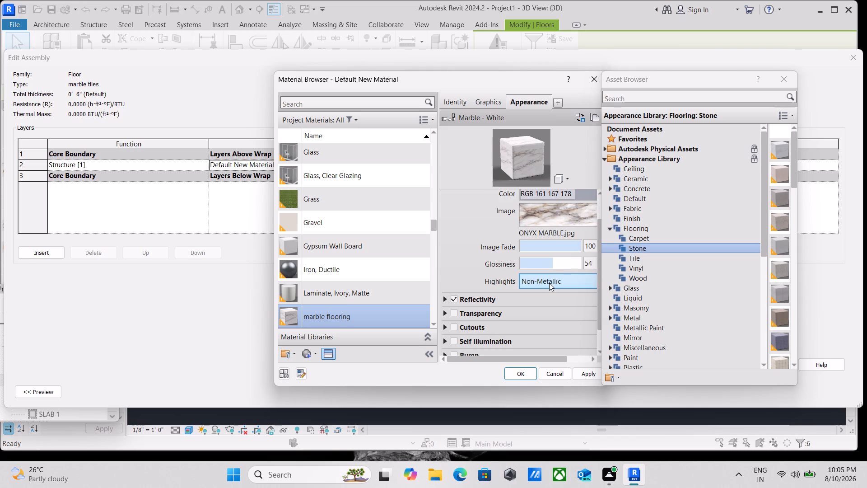
pyautogui.click(552, 260)
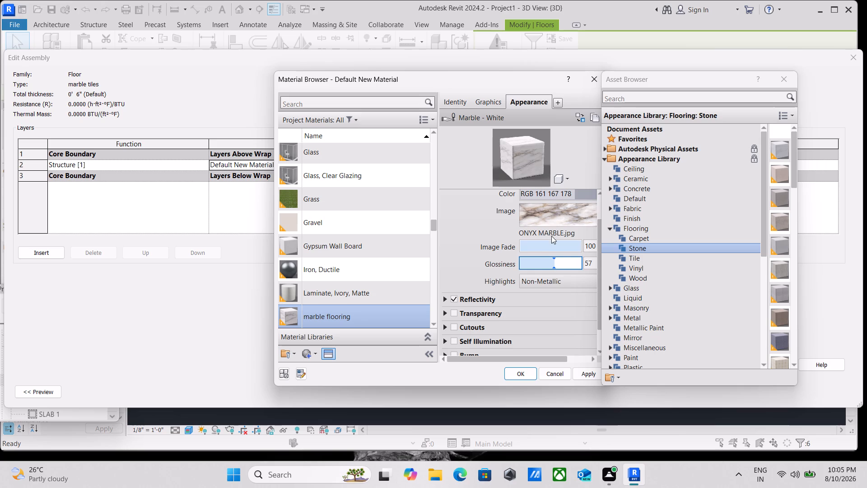
# Open the ONYX MARBLE.jpg image's texture settings and set the X offset to 0'-1/4" and the rotation to 0.01°.
pyautogui.click(536, 218)
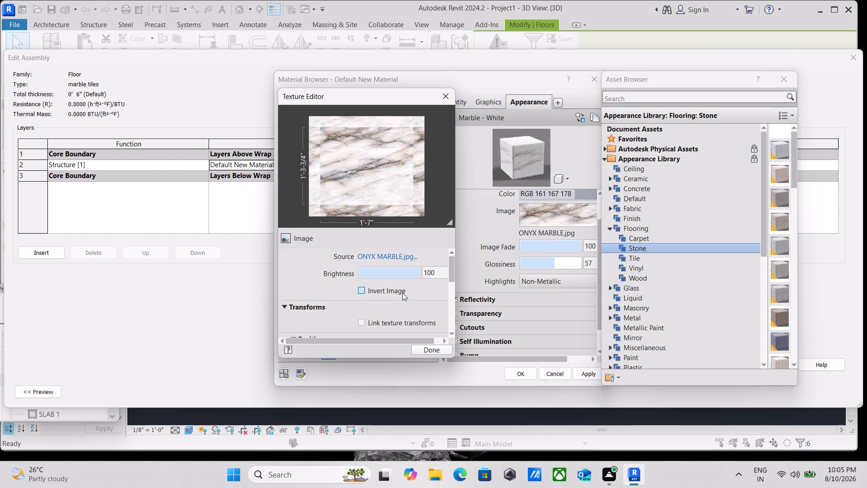
pyautogui.scroll(-3, 405, 288)
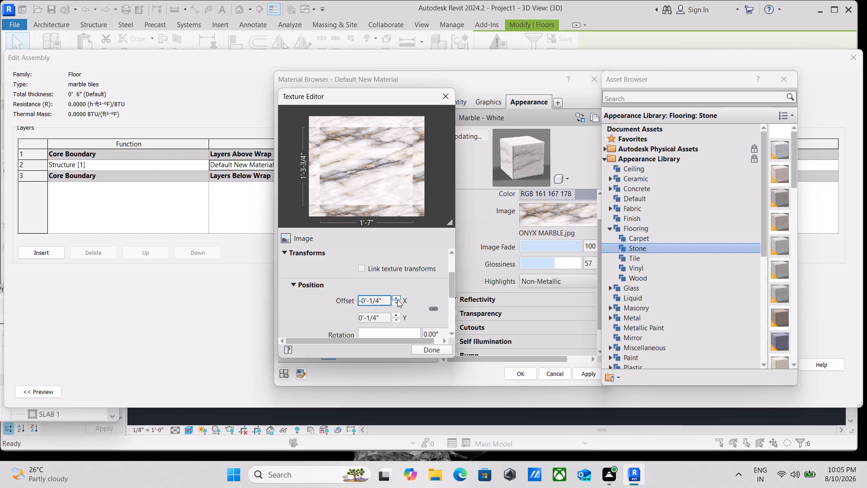
pyautogui.scroll(2, 397, 300)
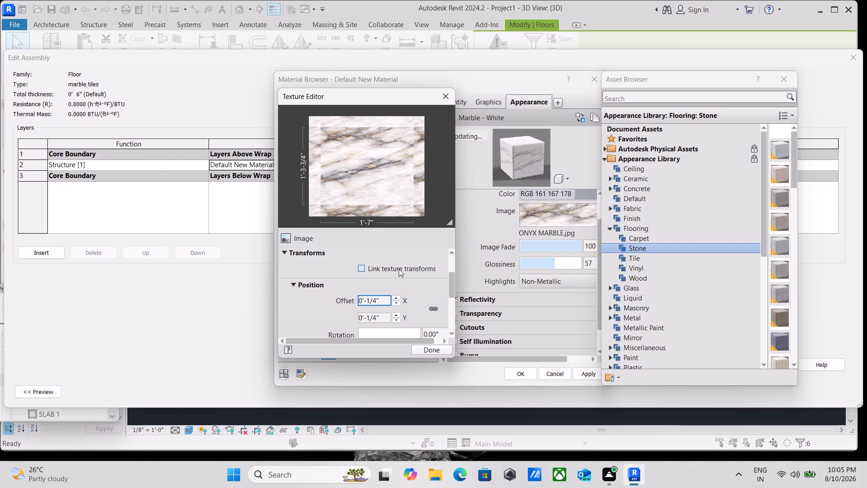
pyautogui.scroll(2, 398, 268)
pyautogui.scroll(-5, 396, 273)
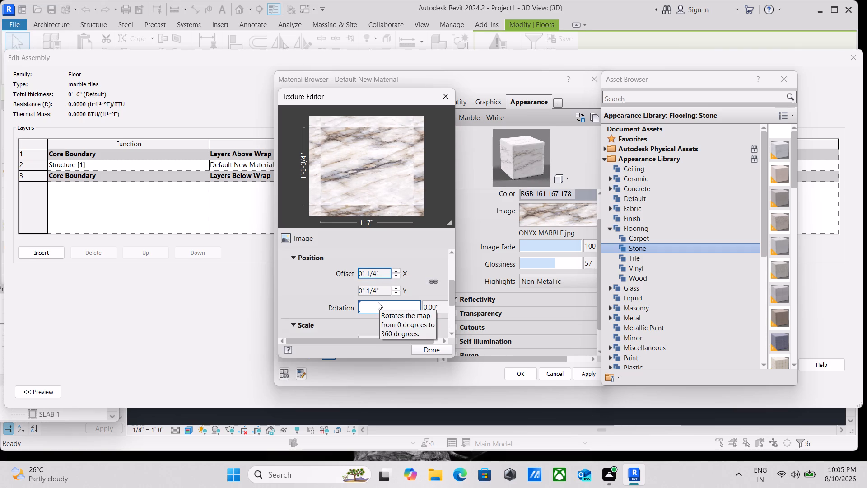
pyautogui.scroll(-1, 378, 302)
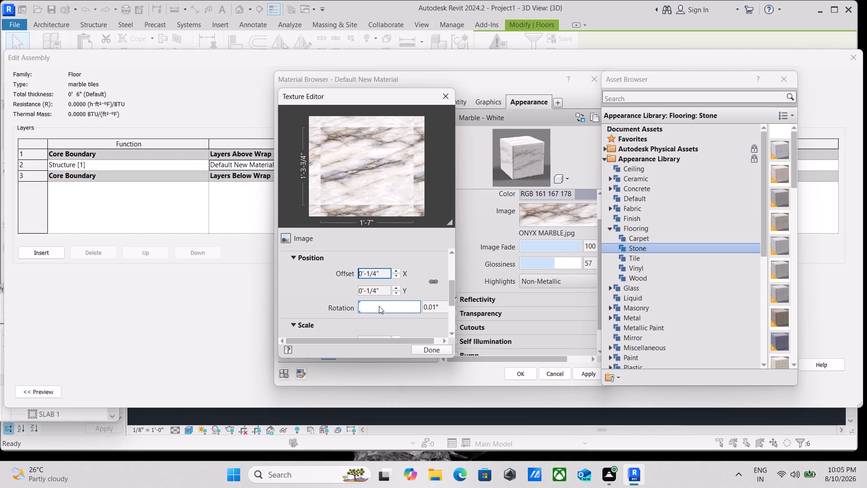
pyautogui.scroll(-1, 364, 328)
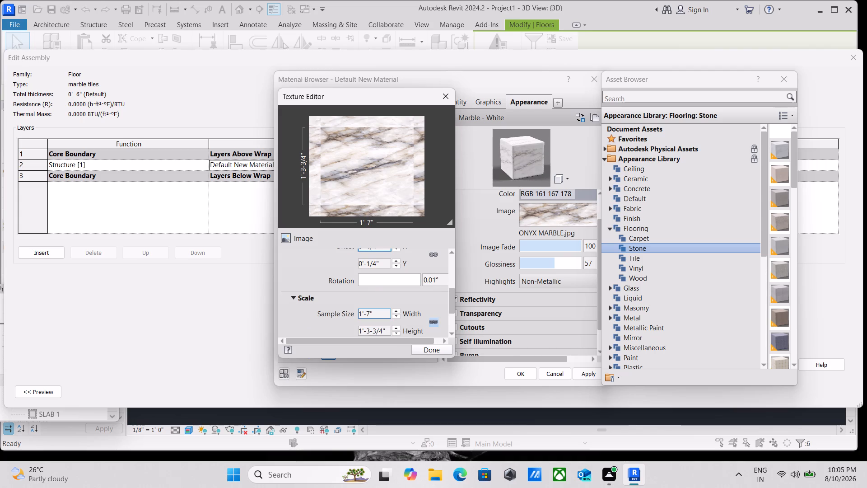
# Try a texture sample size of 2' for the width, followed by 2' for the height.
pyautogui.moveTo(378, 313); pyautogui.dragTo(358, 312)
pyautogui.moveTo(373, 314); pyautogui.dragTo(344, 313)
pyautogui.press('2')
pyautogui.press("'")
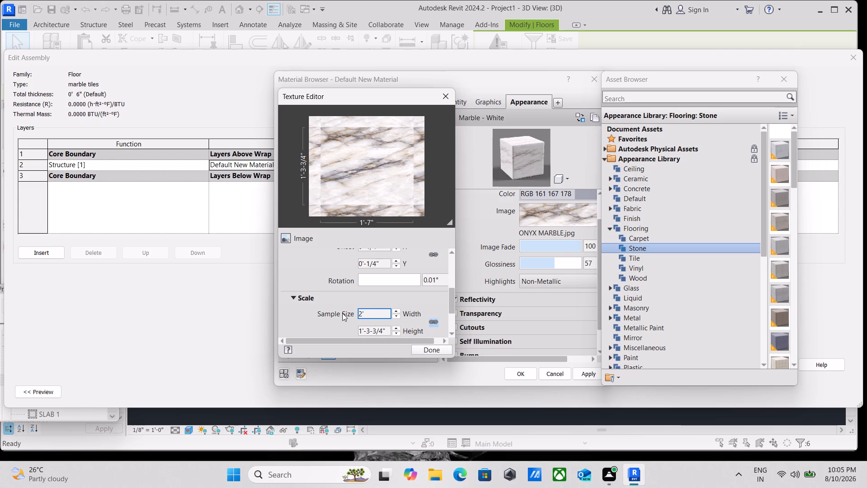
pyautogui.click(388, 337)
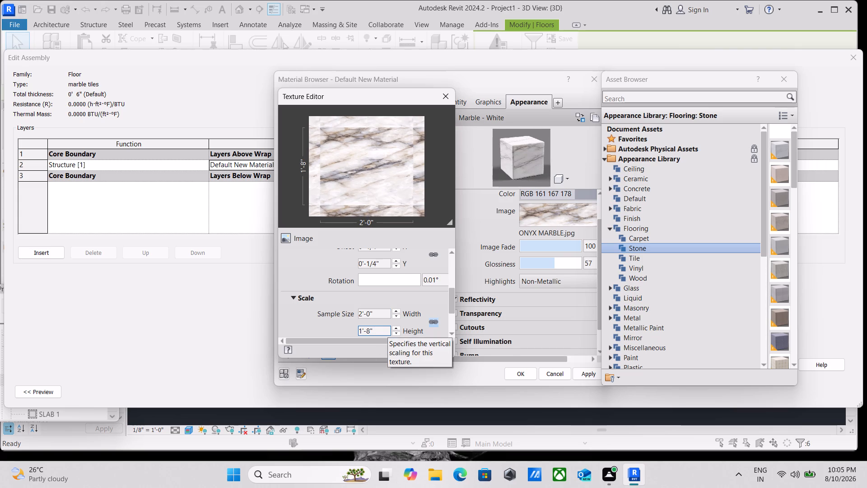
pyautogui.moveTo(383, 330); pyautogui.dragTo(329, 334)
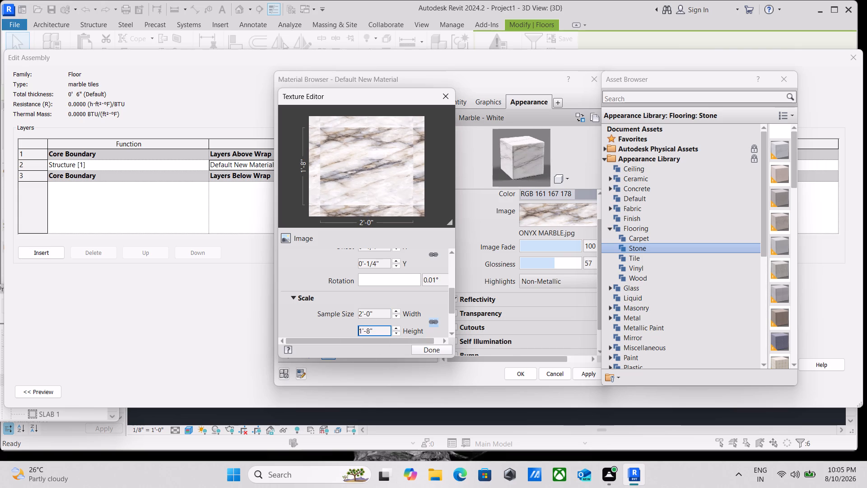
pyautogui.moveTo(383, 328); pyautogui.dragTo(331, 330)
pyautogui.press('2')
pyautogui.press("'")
# Set the ONYX MARBLE texture's sample width to 1', keeping width and height linked, and finish the texture edit.
pyautogui.click(378, 315)
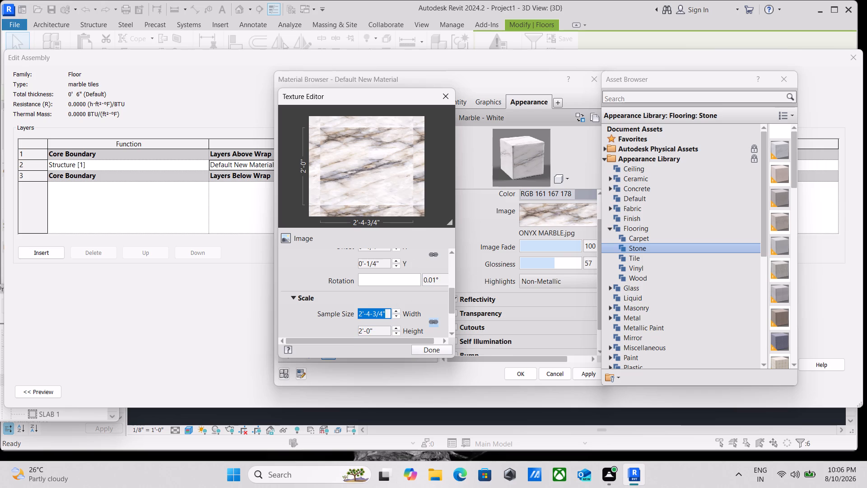
pyautogui.moveTo(385, 313); pyautogui.dragTo(331, 313)
pyautogui.write("1'")
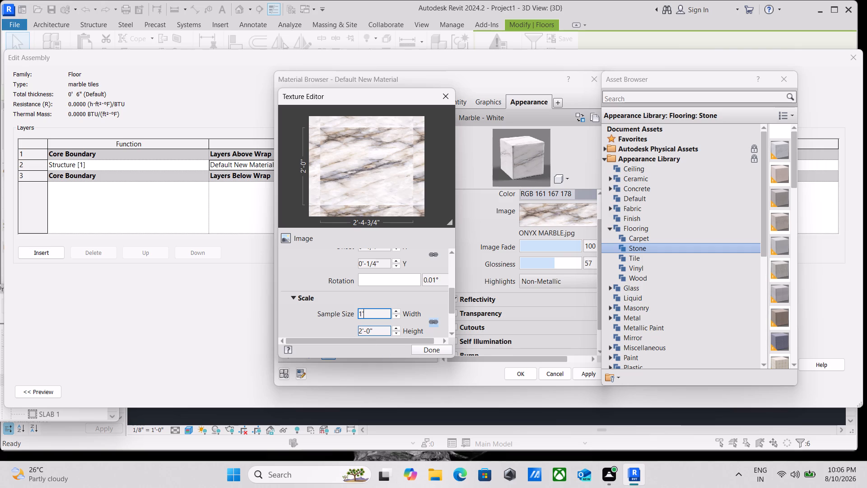
pyautogui.moveTo(382, 328); pyautogui.dragTo(347, 322)
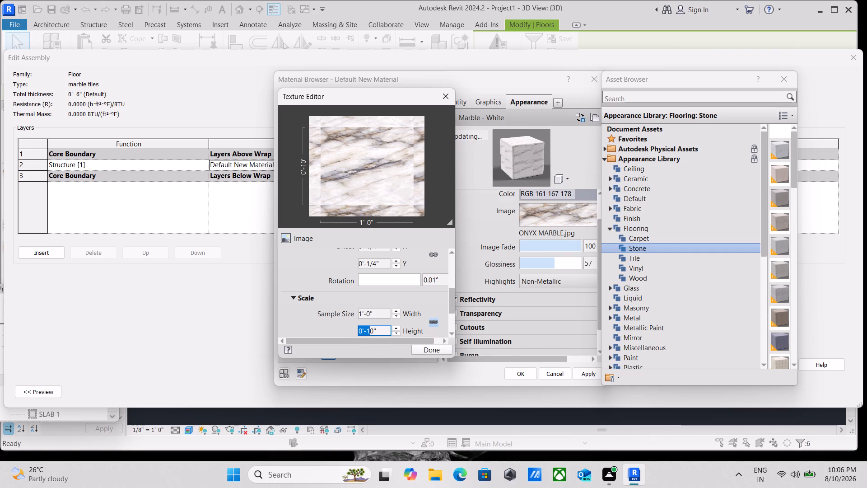
pyautogui.moveTo(347, 322); pyautogui.dragTo(322, 319)
pyautogui.moveTo(388, 328); pyautogui.dragTo(326, 329)
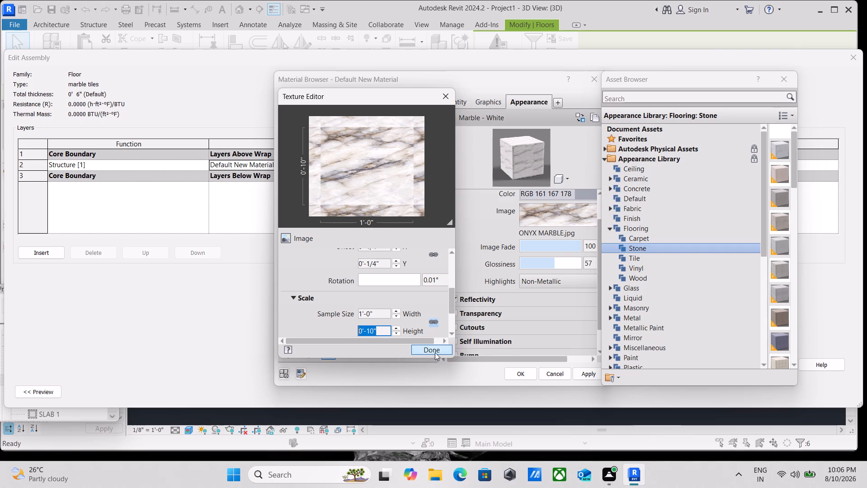
pyautogui.click(421, 347)
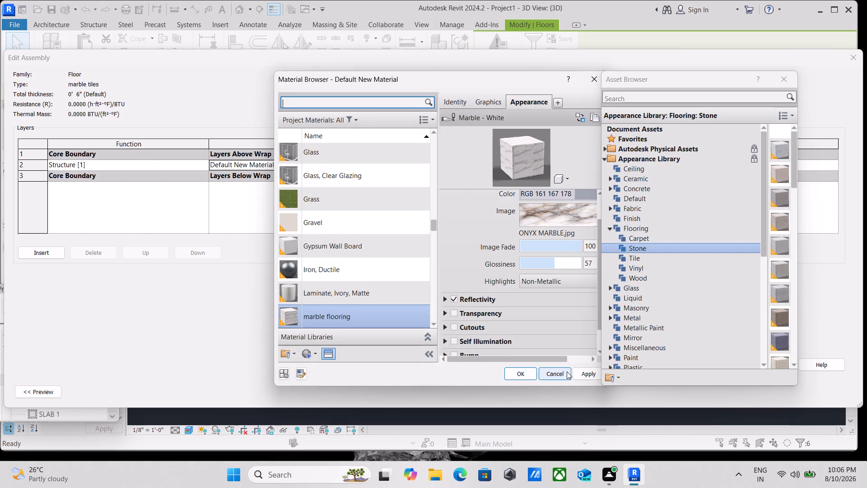
# Assign the marble flooring material to the marble tiles floor type's structure layer and apply the type changes to the selected floors.
pyautogui.click(587, 374)
pyautogui.click(527, 375)
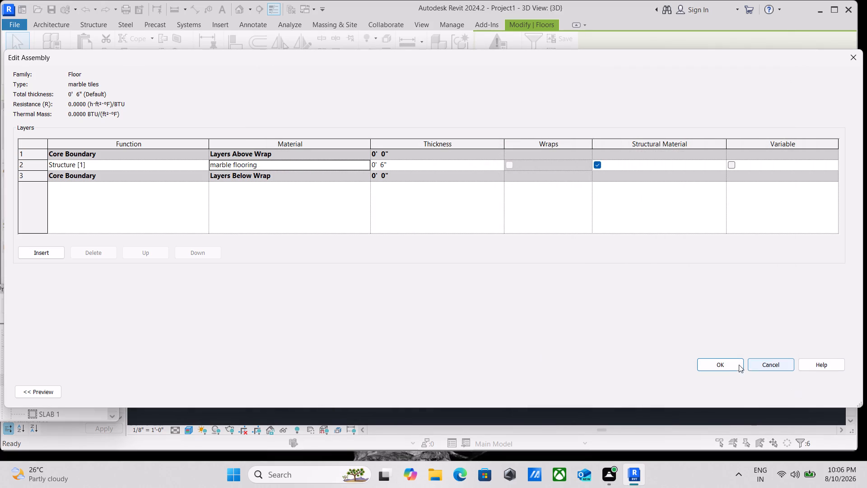
pyautogui.click(725, 365)
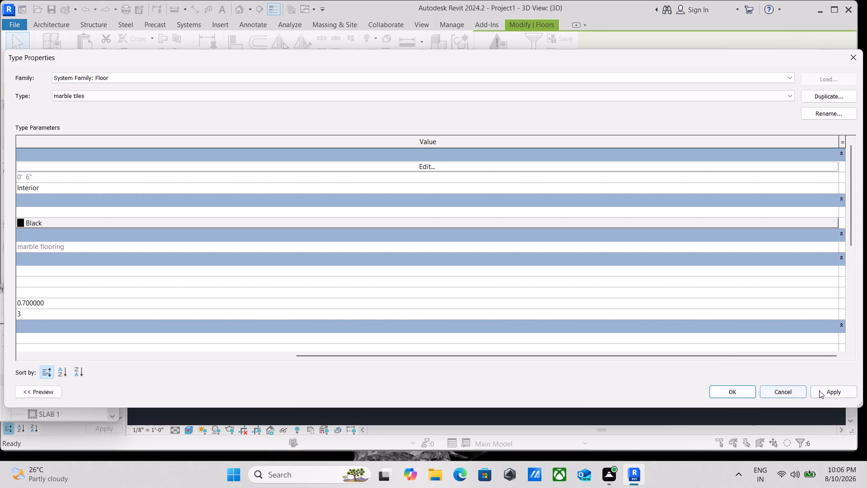
pyautogui.click(820, 390)
pyautogui.click(747, 394)
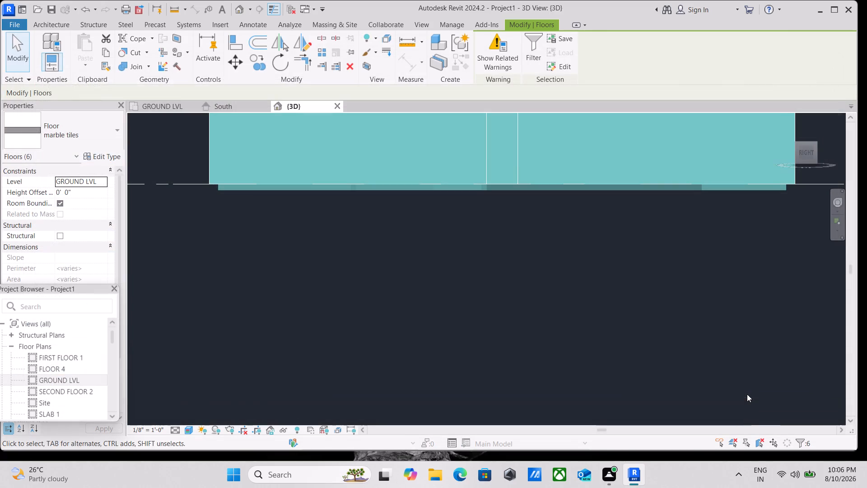
# Deselect the floors and examine the marble texture along the slab edge below the outer wall in the right-side view.
pyautogui.scroll(-4, 107, 205)
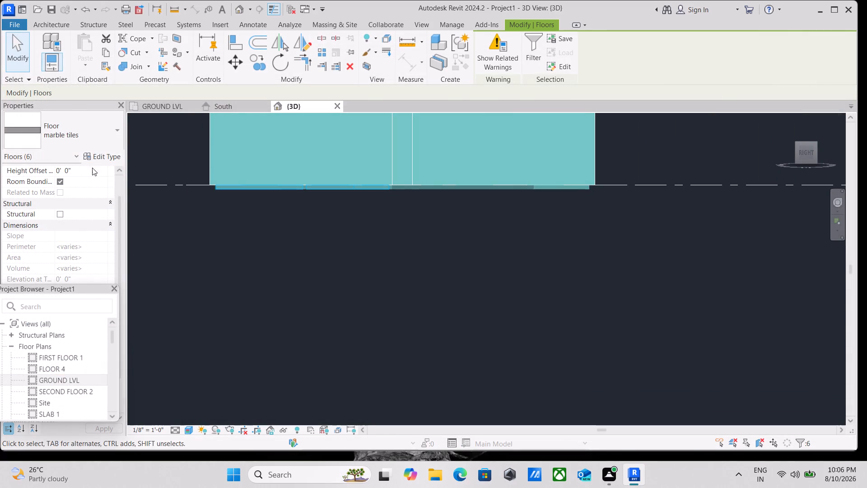
pyautogui.scroll(2, 163, 164)
pyautogui.scroll(4, 517, 256)
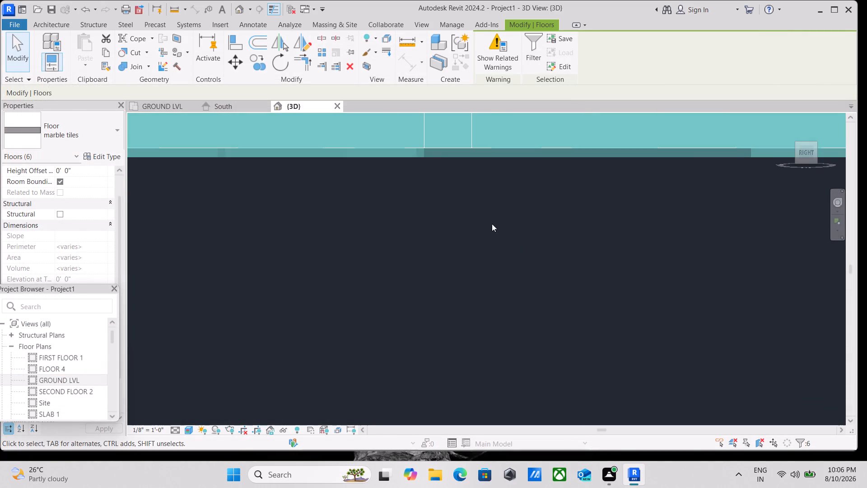
pyautogui.scroll(-3, 474, 216)
pyautogui.moveTo(474, 216); pyautogui.dragTo(406, 394, button='middle')
pyautogui.press('Escape')
pyautogui.scroll(5, 342, 369)
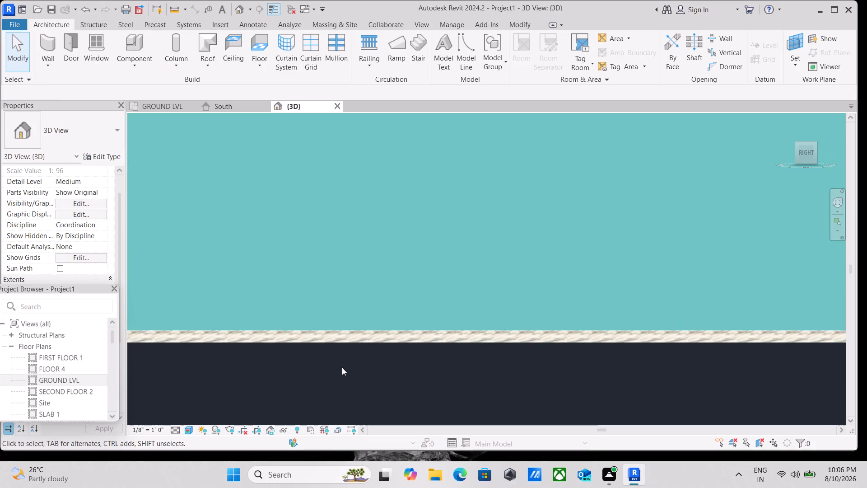
pyautogui.scroll(9, 326, 324)
pyautogui.scroll(-11, 455, 294)
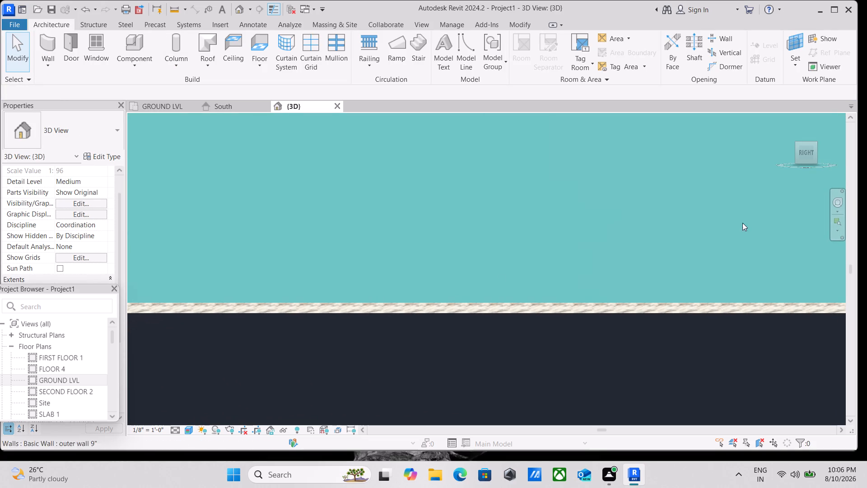
# Examine the marble floor finish between the walls from the front-right isometric view, both close up and across the whole building.
pyautogui.click(799, 144)
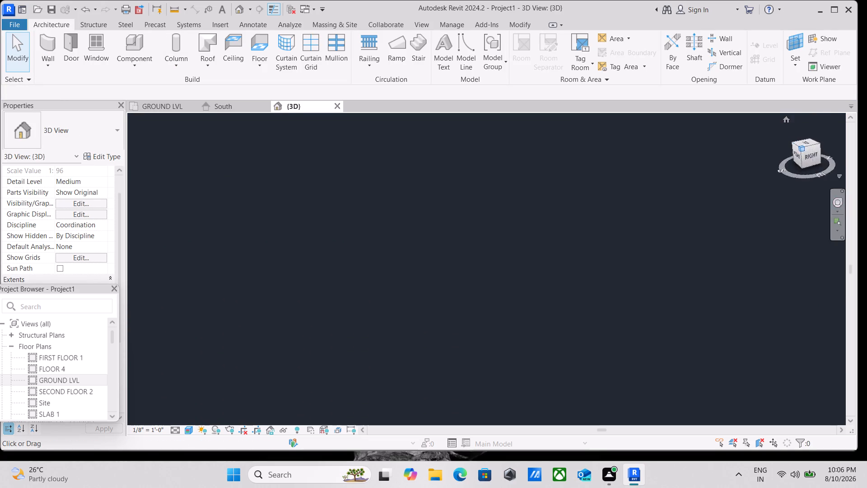
pyautogui.scroll(5, 488, 277)
pyautogui.scroll(5, 294, 129)
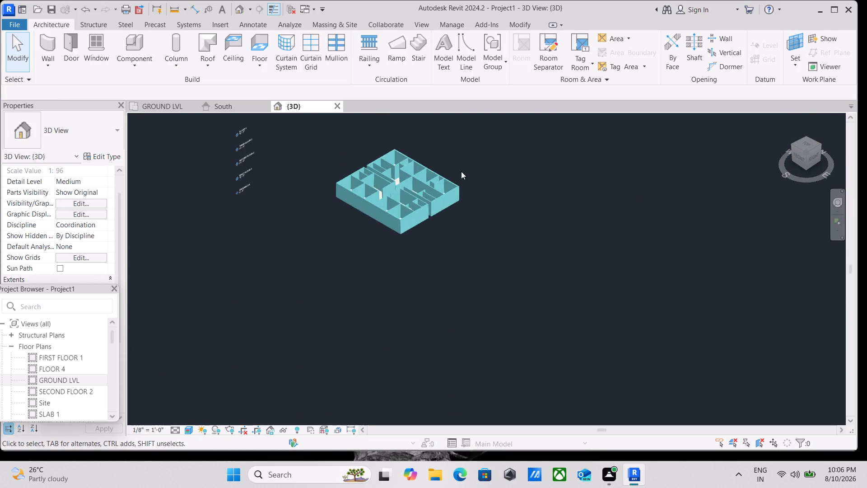
pyautogui.scroll(10, 444, 161)
pyautogui.scroll(5, 324, 194)
pyautogui.scroll(5, 278, 278)
pyautogui.scroll(11, 280, 330)
pyautogui.scroll(3, 320, 375)
pyautogui.scroll(3, 248, 305)
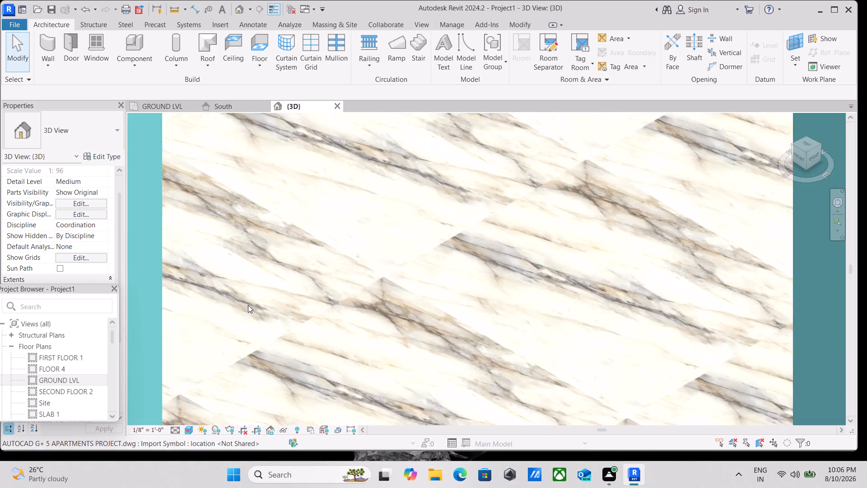
pyautogui.scroll(2, 248, 305)
pyautogui.scroll(-19, 248, 305)
pyautogui.scroll(-4, 232, 305)
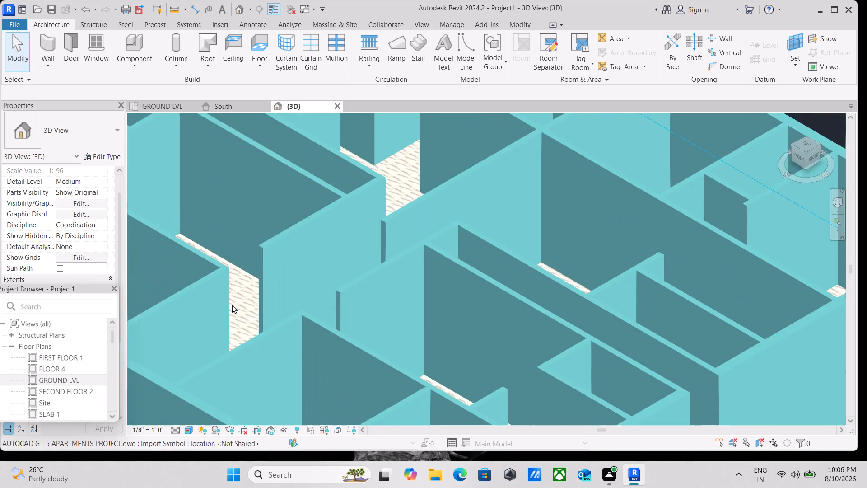
pyautogui.moveTo(232, 305); pyautogui.dragTo(343, 470, button='middle')
pyautogui.scroll(4, 494, 356)
pyautogui.scroll(2, 465, 299)
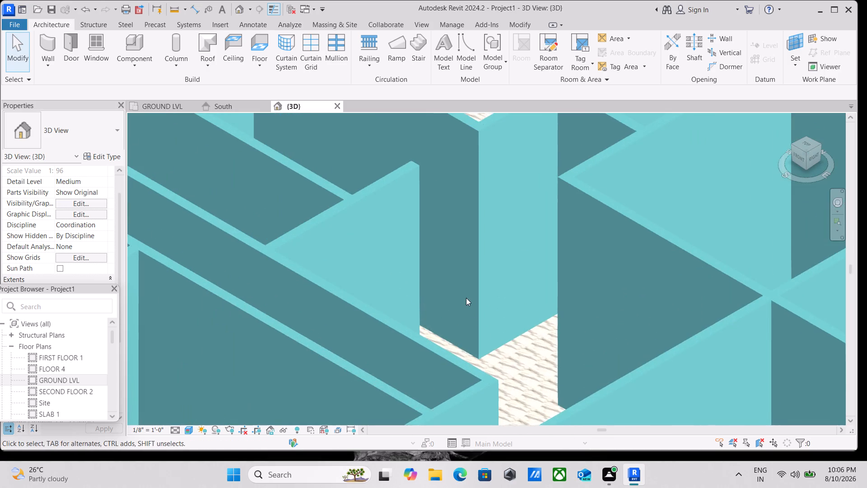
pyautogui.scroll(2, 466, 298)
pyautogui.scroll(3, 513, 377)
pyautogui.scroll(-8, 513, 377)
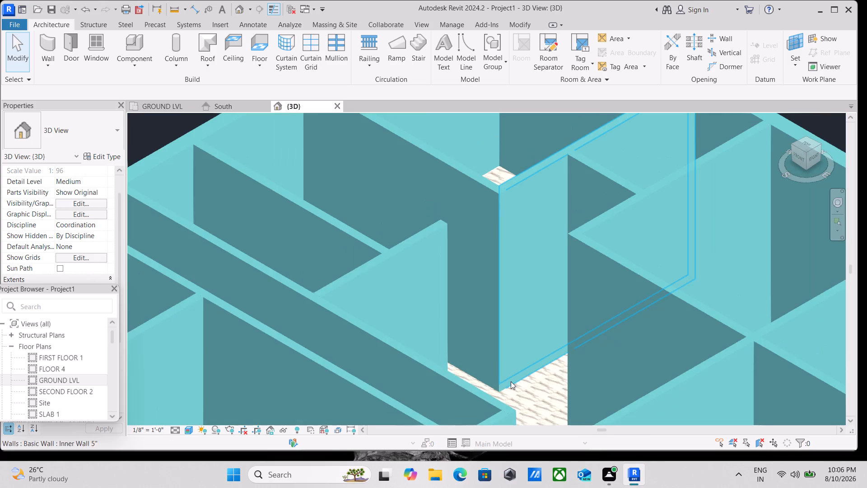
pyautogui.middleClick(511, 381)
pyautogui.scroll(-5, 511, 381)
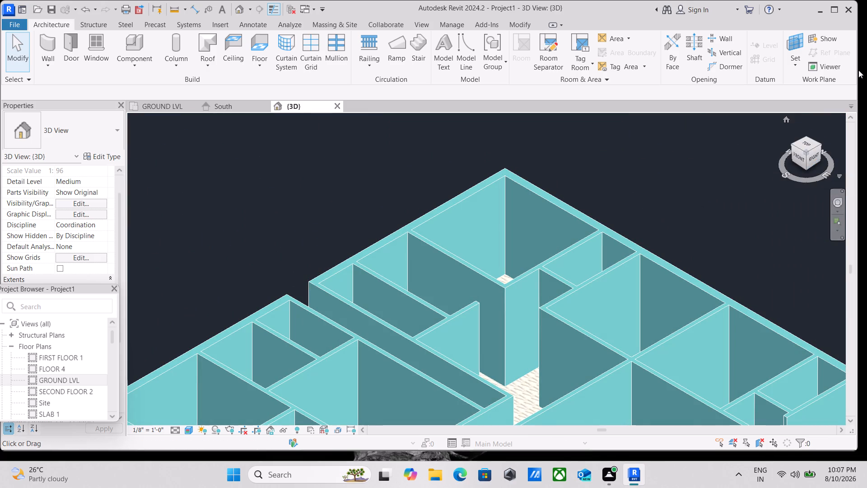
# Inspect the marble flooring in the rooms and passages from the right-back isometric view.
pyautogui.click(822, 144)
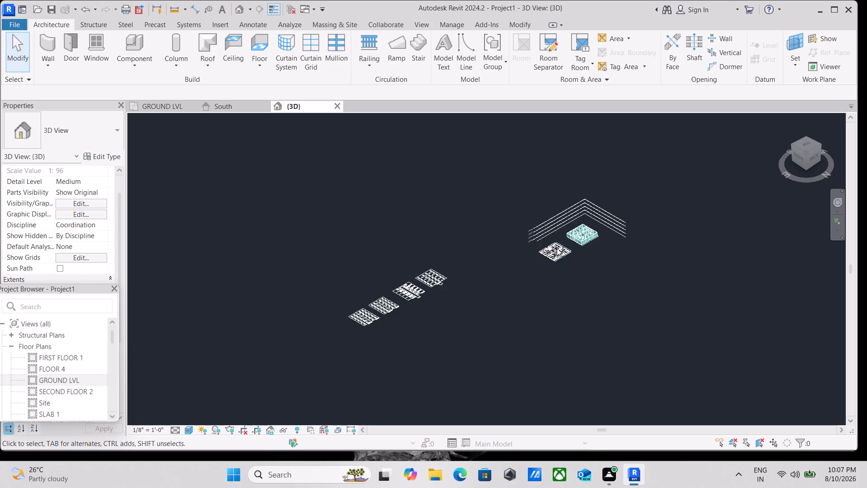
pyautogui.scroll(10, 567, 236)
pyautogui.scroll(10, 609, 229)
pyautogui.scroll(3, 533, 224)
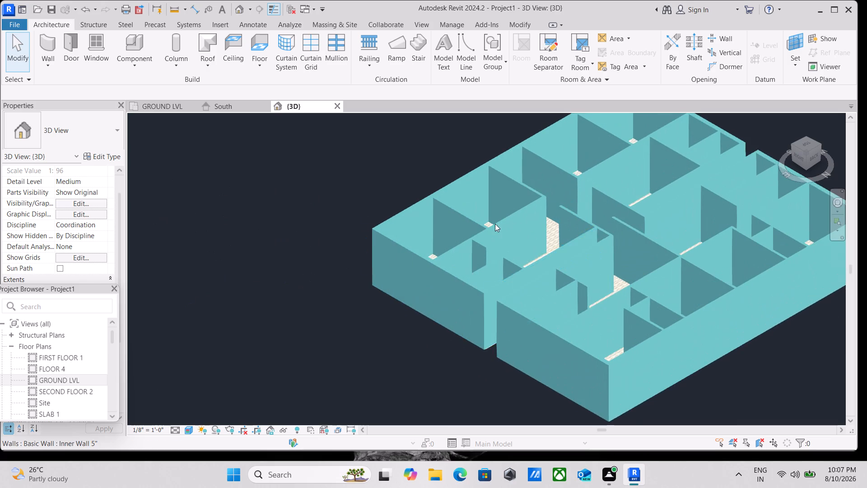
pyautogui.scroll(2, 495, 224)
pyautogui.scroll(5, 384, 245)
pyautogui.scroll(-8, 355, 265)
pyautogui.moveTo(354, 266); pyautogui.dragTo(333, 318, button='middle')
# Examine the marble texture's tiling from the top view, around the living and dining hall and the central gap.
pyautogui.click(811, 146)
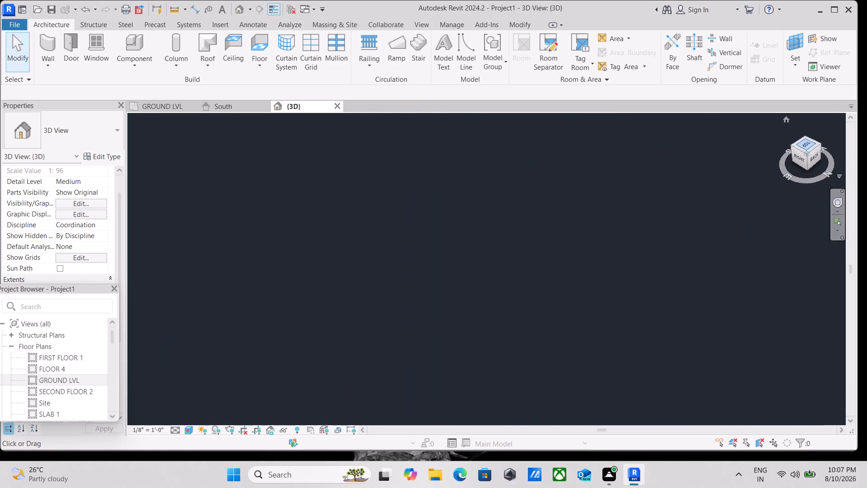
pyautogui.scroll(5, 481, 190)
pyautogui.scroll(3, 538, 139)
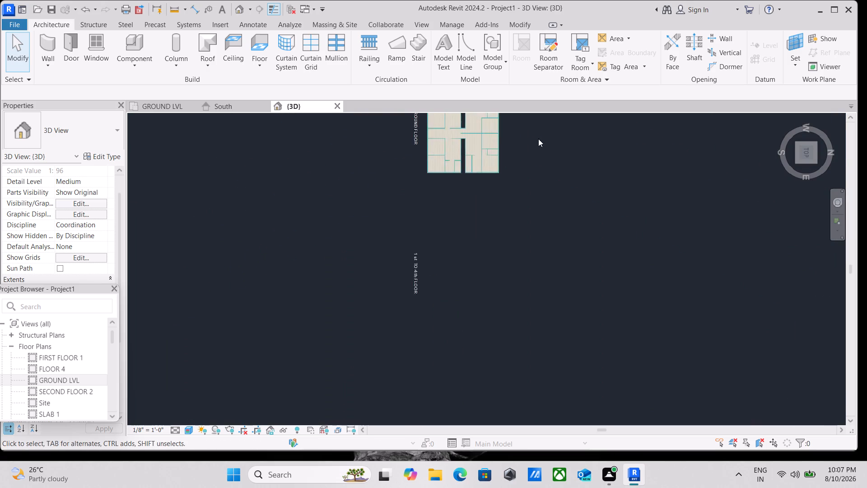
pyautogui.scroll(2, 538, 139)
pyautogui.scroll(18, 466, 138)
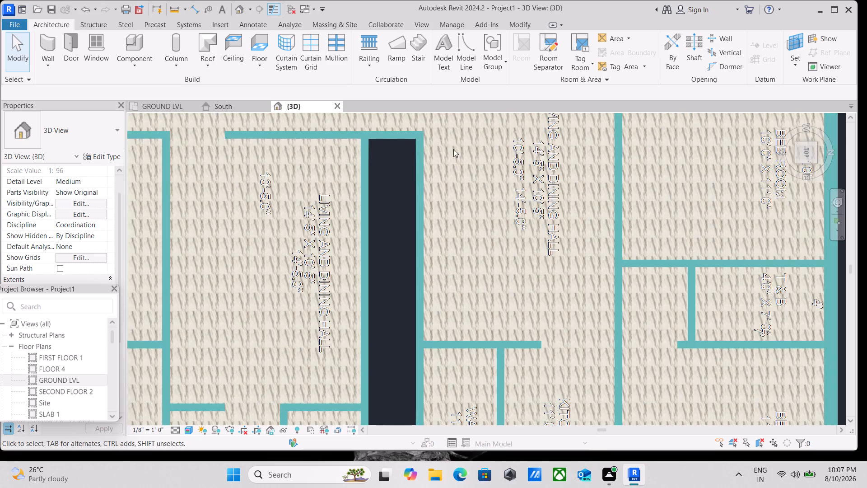
pyautogui.scroll(3, 453, 149)
pyautogui.scroll(9, 447, 185)
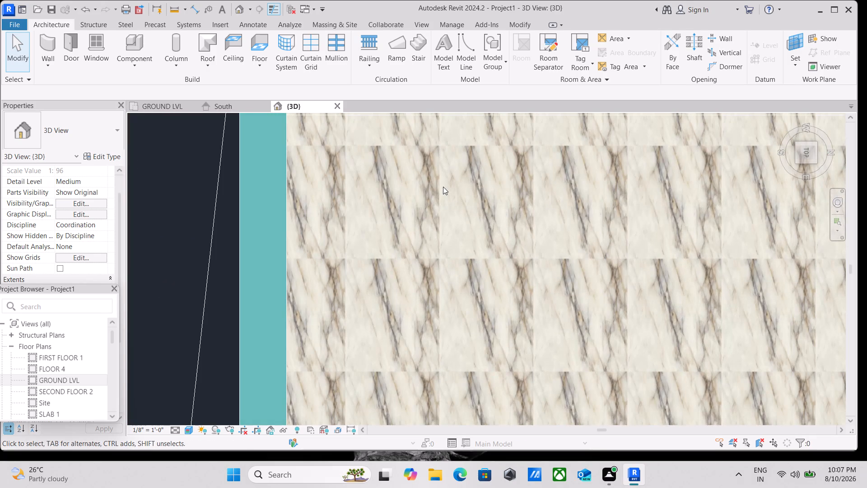
pyautogui.scroll(-6, 443, 187)
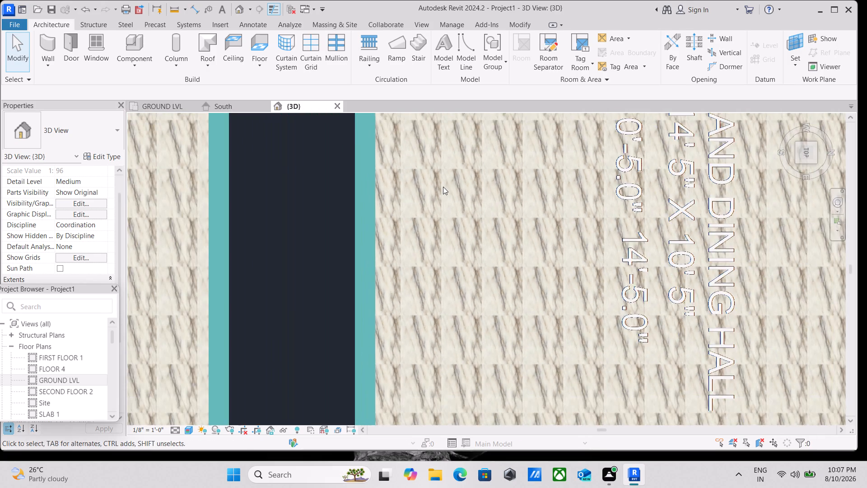
pyautogui.scroll(-14, 443, 187)
# Check the marble tile pattern from above across the other ground floor rooms, including a close look at a bedroom floor.
pyautogui.moveTo(443, 186); pyautogui.dragTo(373, 297, button='middle')
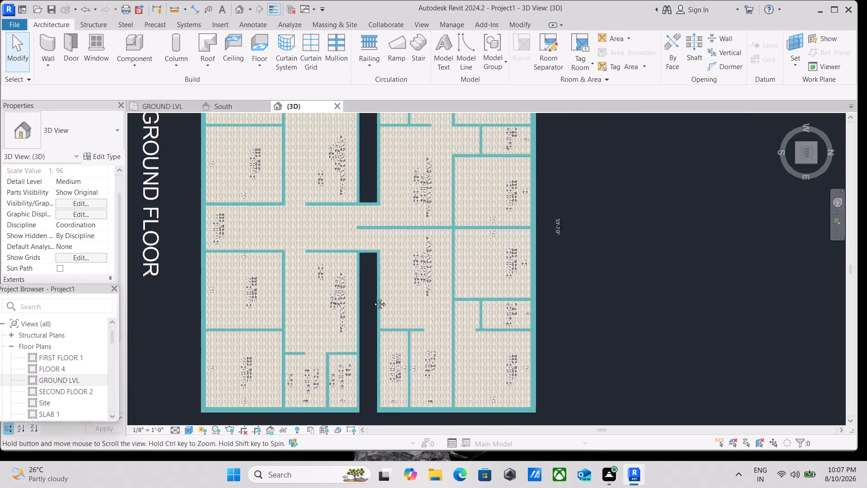
pyautogui.moveTo(373, 297); pyautogui.dragTo(372, 301, button='middle')
pyautogui.scroll(2, 372, 199)
pyautogui.scroll(-3, 372, 199)
pyautogui.moveTo(372, 199); pyautogui.dragTo(300, 309, button='middle')
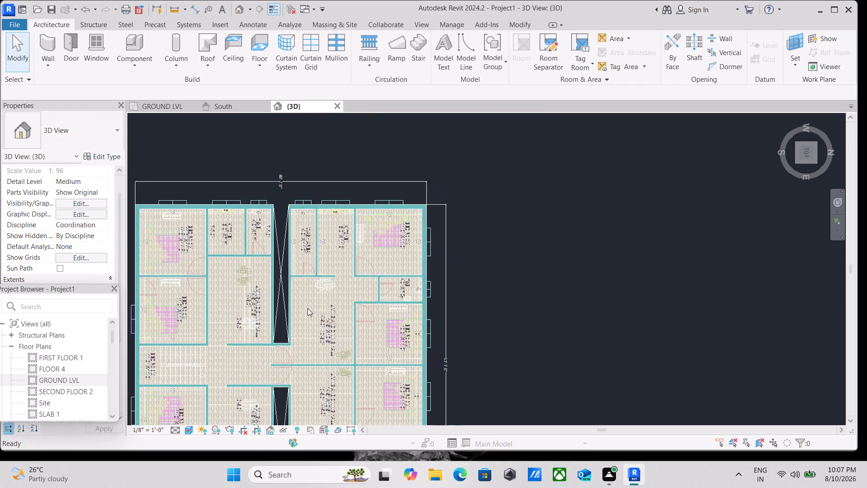
pyautogui.scroll(4, 364, 252)
pyautogui.scroll(5, 395, 207)
pyautogui.scroll(-10, 449, 246)
pyautogui.moveTo(450, 246); pyautogui.dragTo(453, 98, button='middle')
pyautogui.scroll(2, 453, 98)
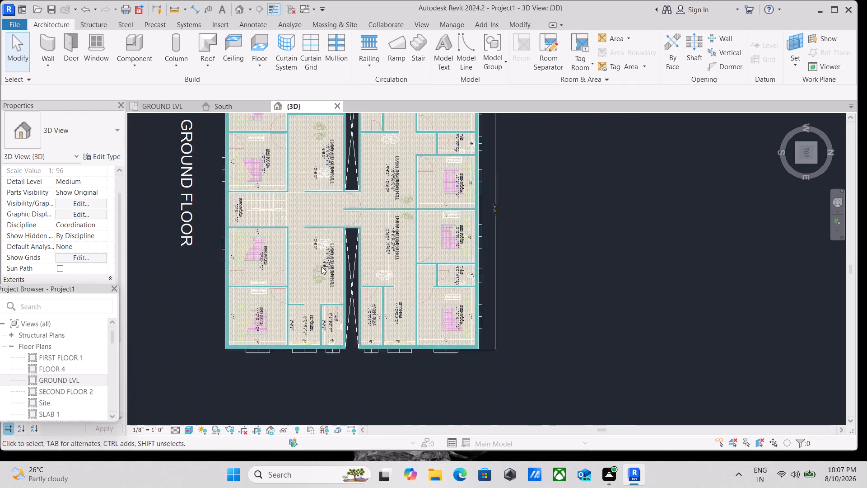
pyautogui.scroll(3, 322, 267)
pyautogui.scroll(5, 210, 319)
pyautogui.scroll(10, 214, 217)
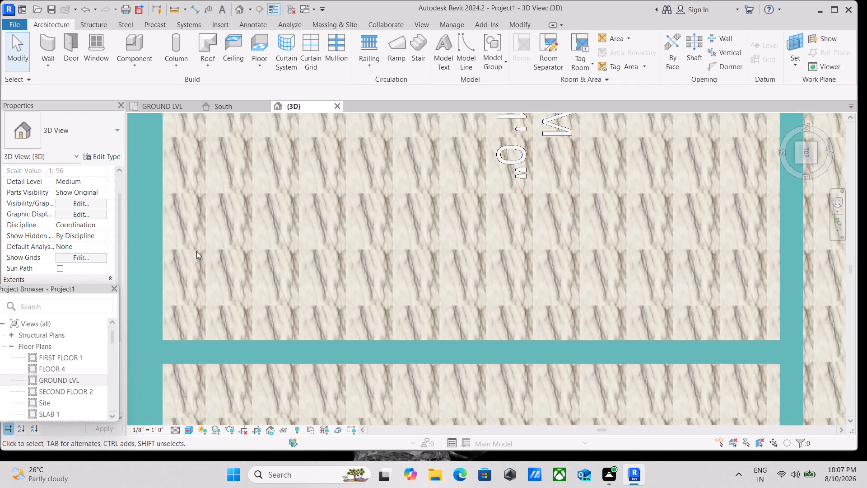
pyautogui.scroll(9, 196, 251)
pyautogui.scroll(-4, 196, 251)
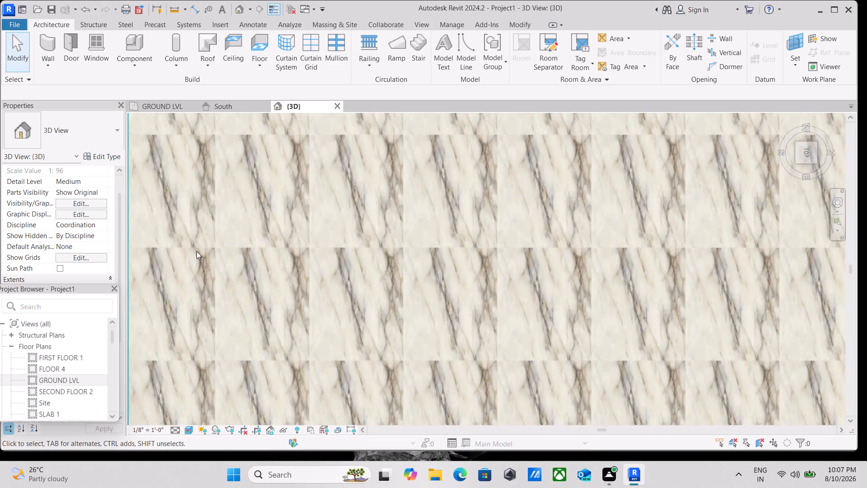
pyautogui.scroll(-20, 196, 251)
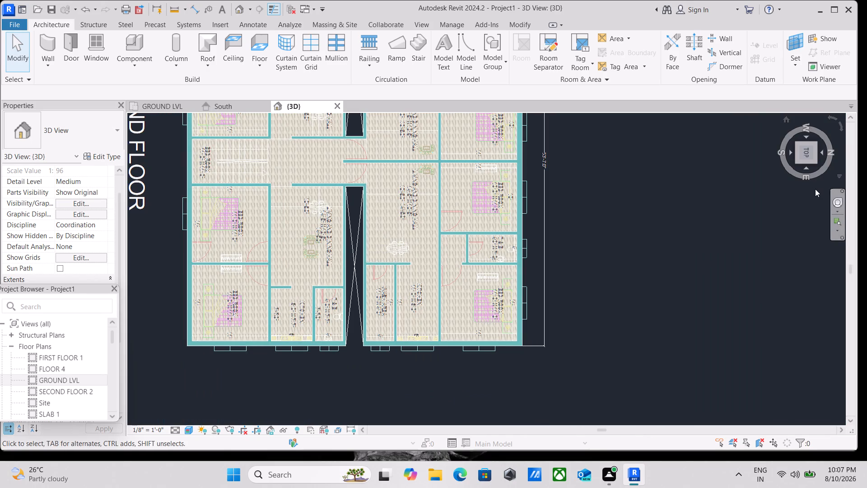
# Inspect the model from the right-back isometric view and from the back-left side view, closing in on the floor edges below the walls.
pyautogui.click(817, 161)
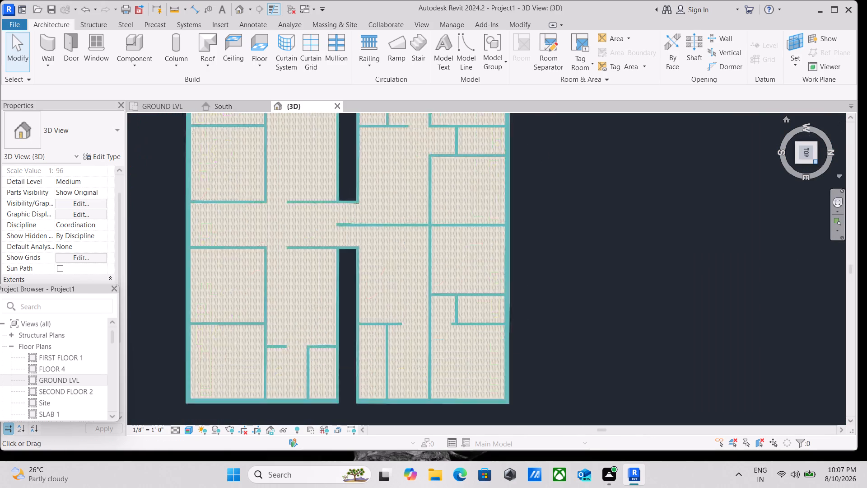
pyautogui.scroll(4, 516, 311)
pyautogui.scroll(4, 645, 245)
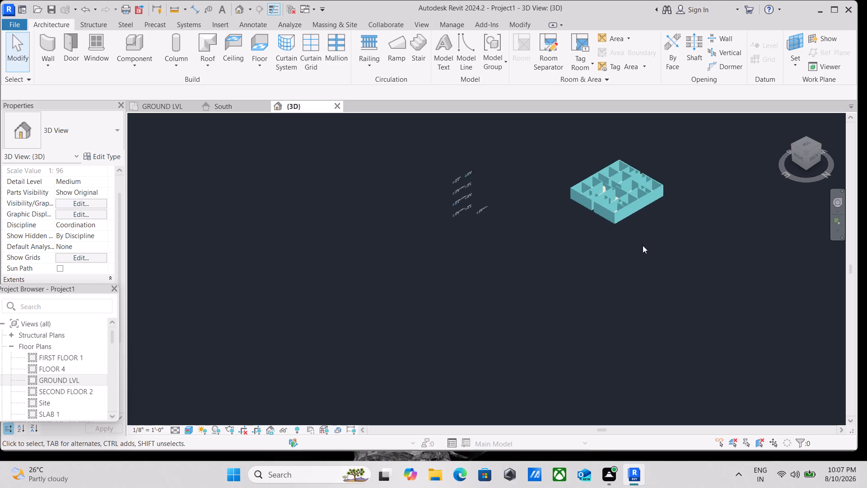
pyautogui.scroll(5, 643, 245)
pyautogui.scroll(2, 660, 173)
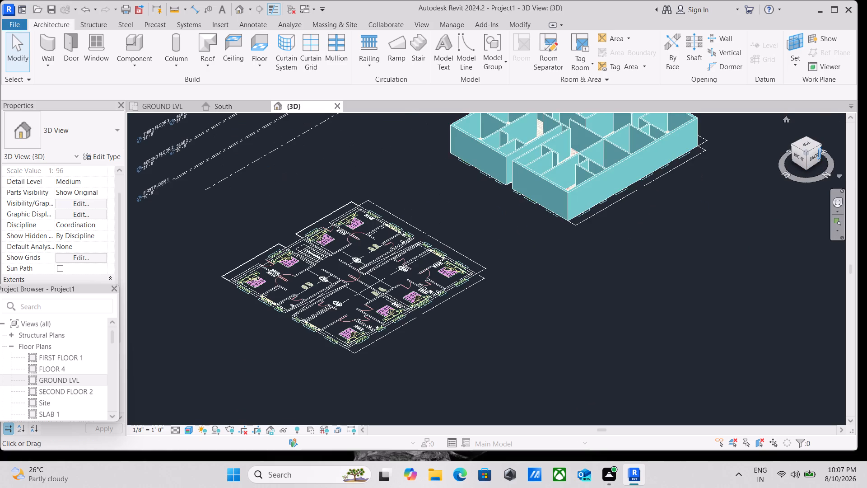
pyautogui.click(819, 159)
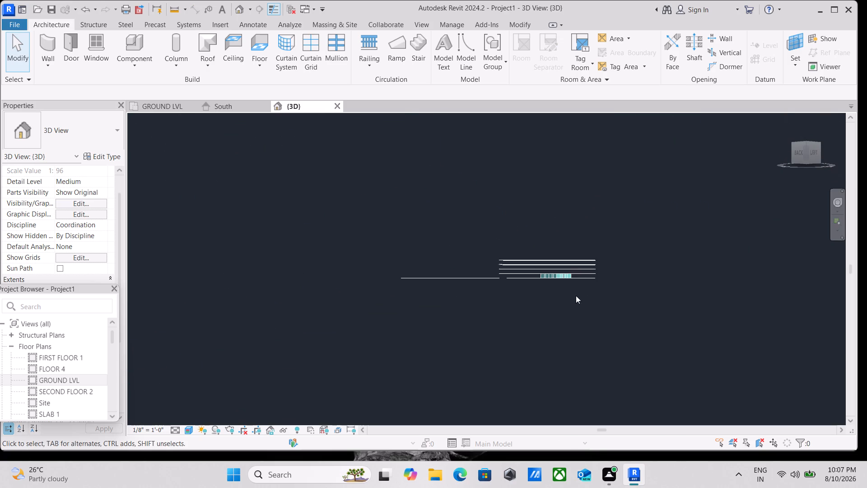
pyautogui.scroll(4, 572, 295)
pyautogui.scroll(8, 519, 284)
pyautogui.scroll(9, 611, 237)
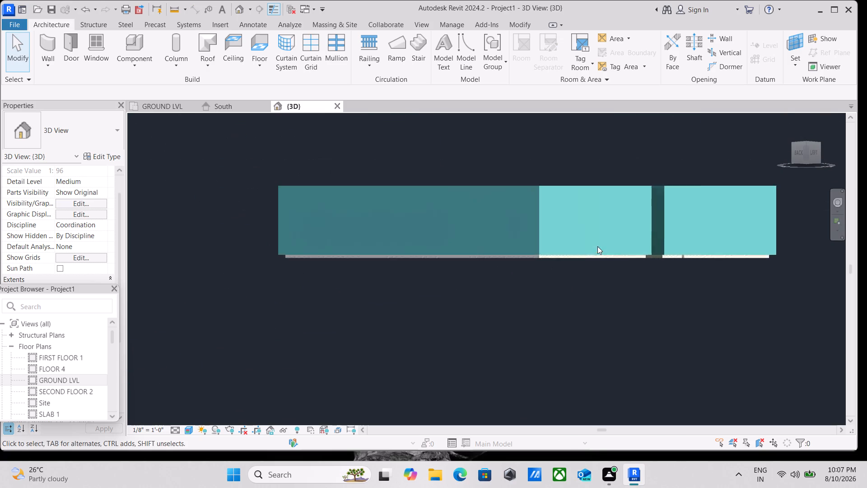
pyautogui.scroll(1, 597, 246)
pyautogui.scroll(4, 514, 265)
# Open the marble flooring material from the structure layer of the marble tiles type, using the floor edge below the walls.
pyautogui.click(526, 255)
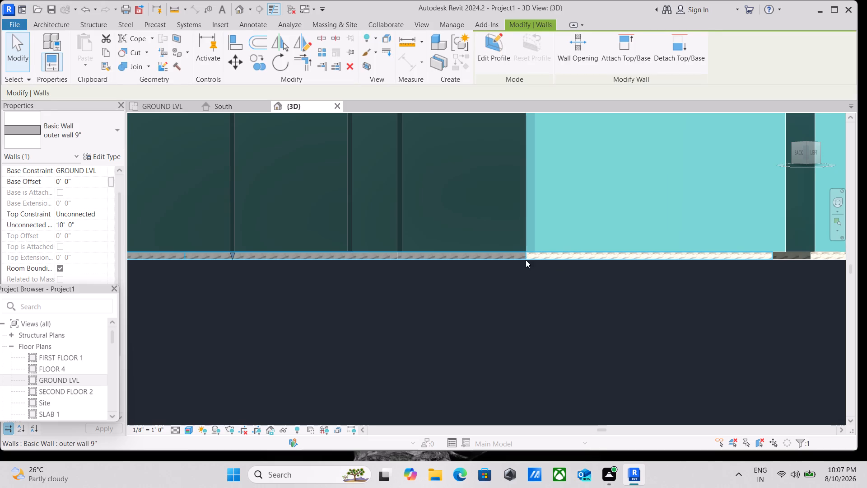
pyautogui.press('Escape')
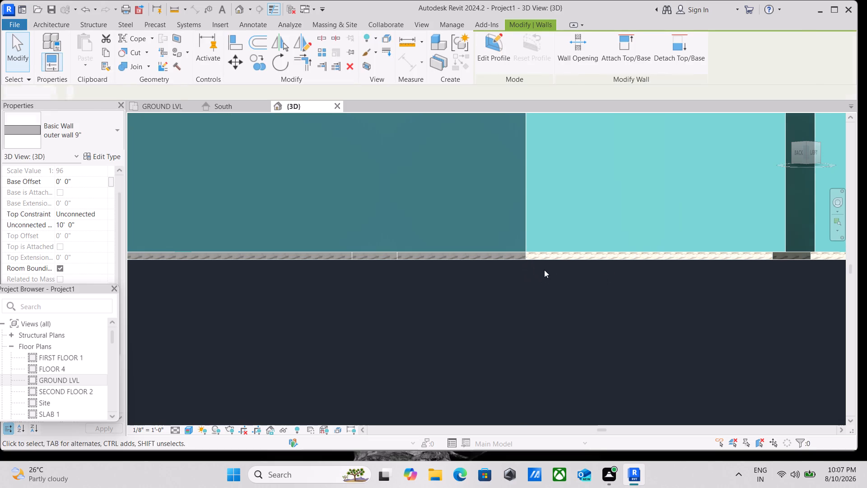
pyautogui.click(545, 257)
pyautogui.press('Escape')
pyautogui.click(541, 258)
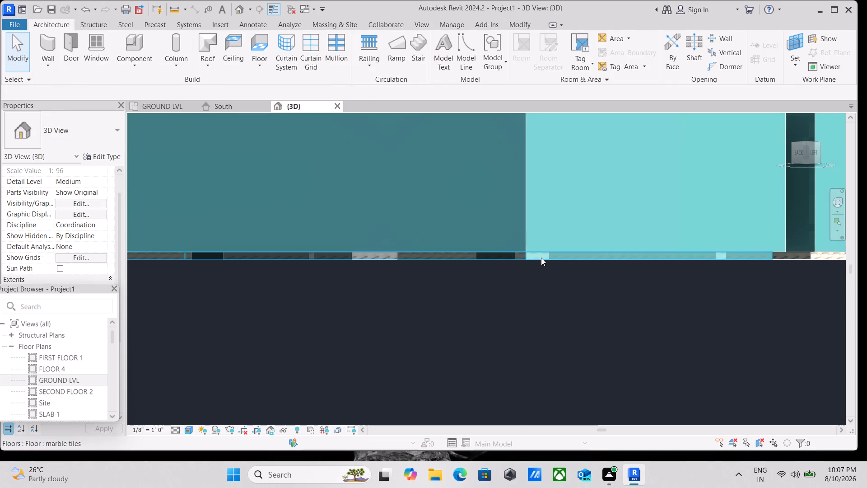
pyautogui.click(99, 157)
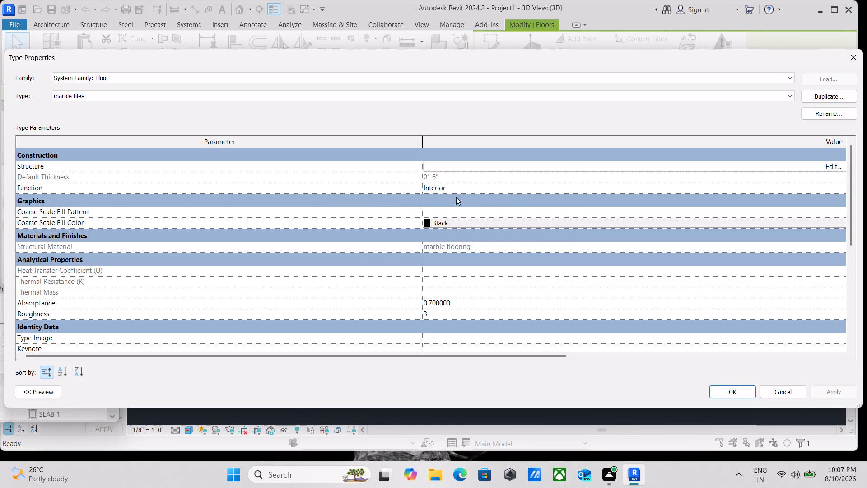
pyautogui.click(670, 166)
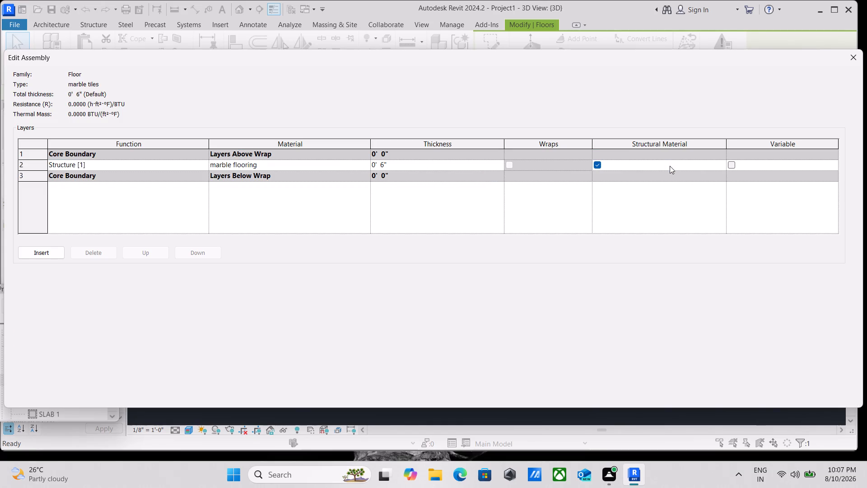
pyautogui.click(365, 165)
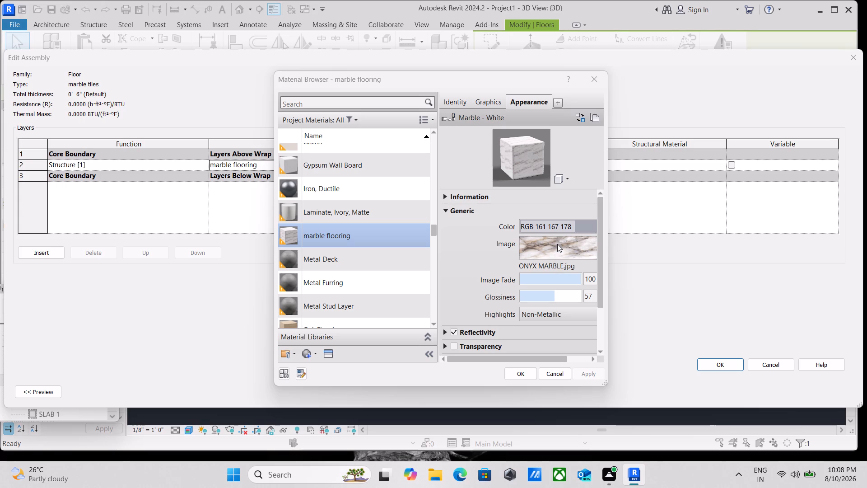
# Set the onyx marble texture's sample width to 6" with linked height, and apply it to the marble tiles type.
pyautogui.click(557, 244)
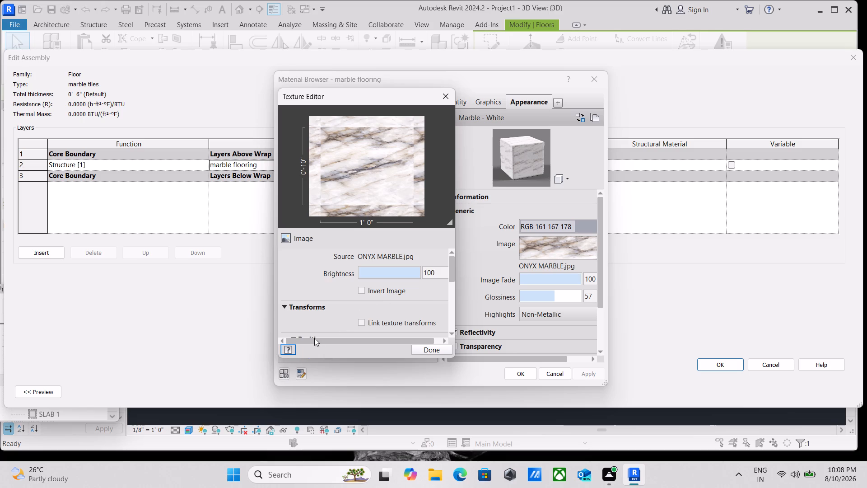
pyautogui.scroll(-3, 322, 323)
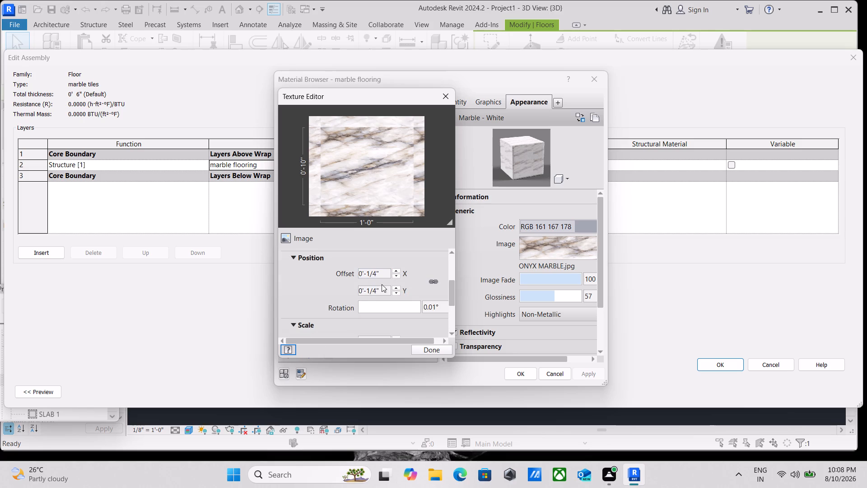
pyautogui.scroll(-5, 375, 309)
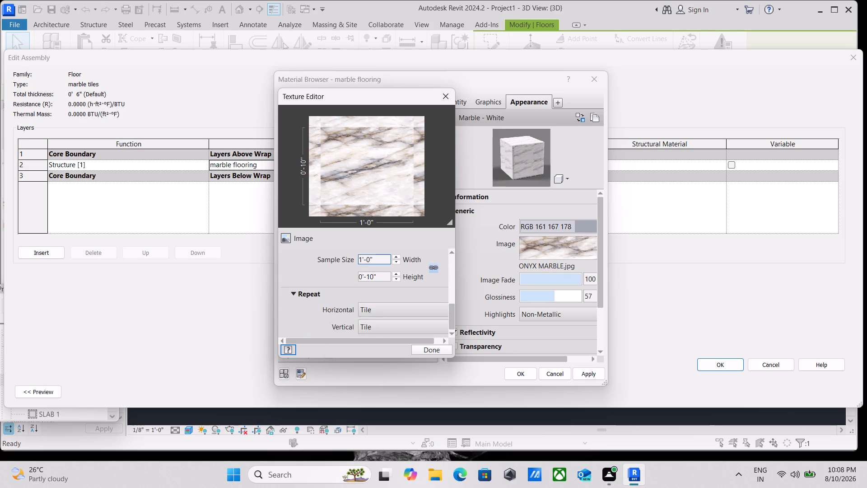
pyautogui.moveTo(378, 263); pyautogui.dragTo(345, 263)
pyautogui.moveTo(385, 258); pyautogui.dragTo(368, 262)
pyautogui.moveTo(368, 262); pyautogui.dragTo(368, 262)
pyautogui.moveTo(384, 258); pyautogui.dragTo(351, 262)
pyautogui.press('6')
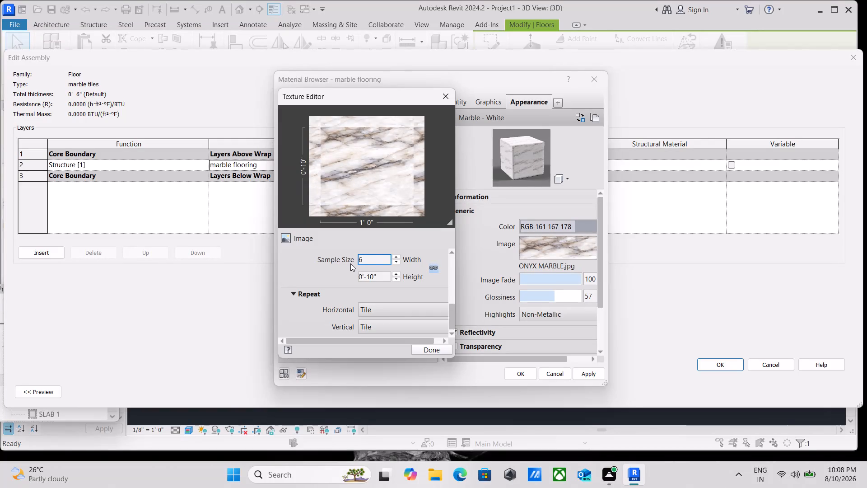
pyautogui.hotkey('shift', '"')
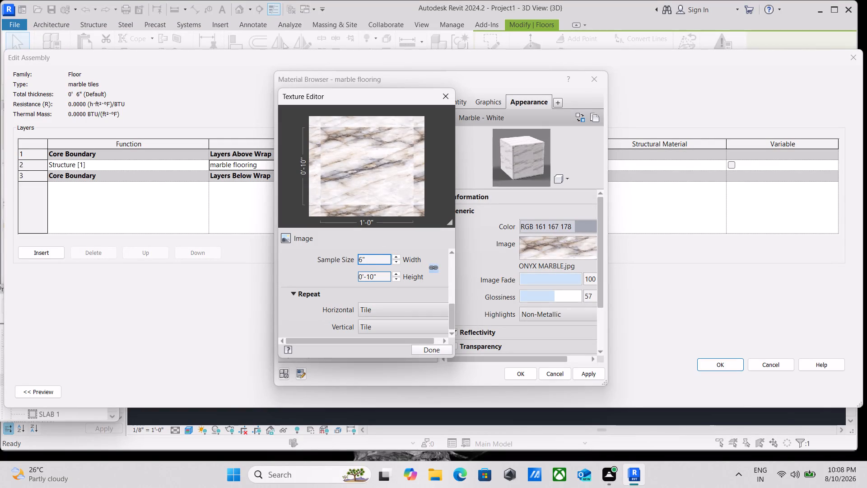
pyautogui.click(383, 282)
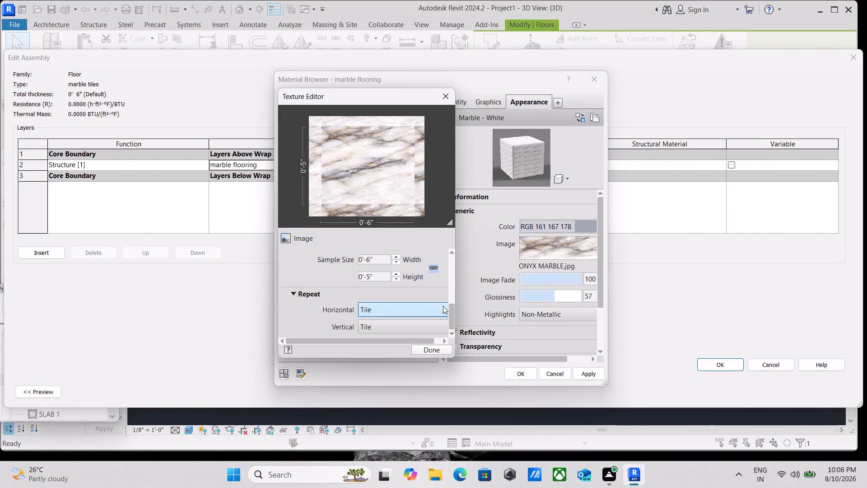
pyautogui.click(594, 371)
pyautogui.click(592, 378)
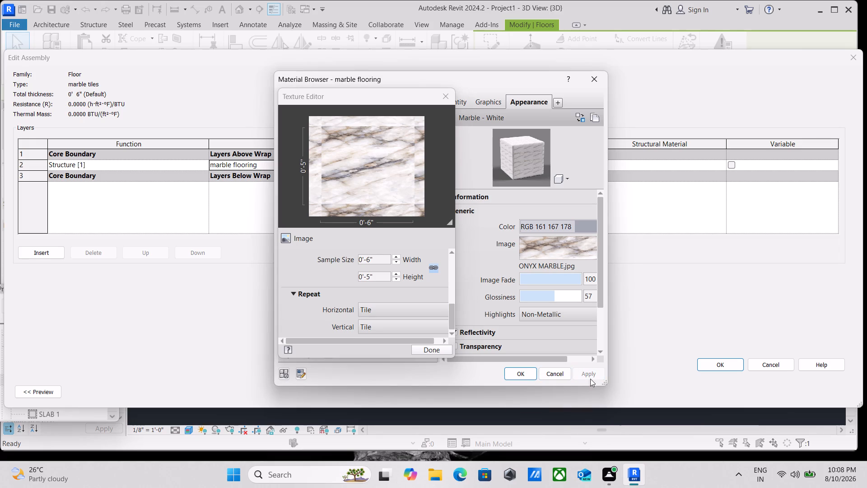
pyautogui.click(515, 372)
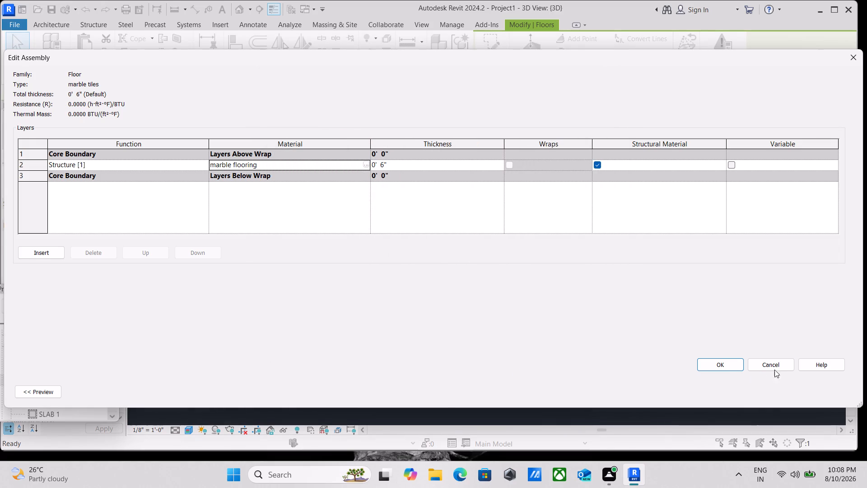
pyautogui.click(717, 363)
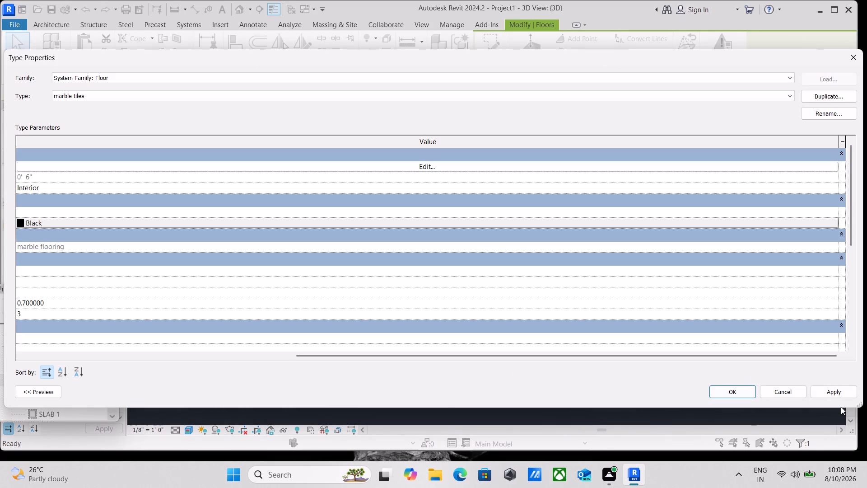
pyautogui.click(846, 393)
pyautogui.click(744, 398)
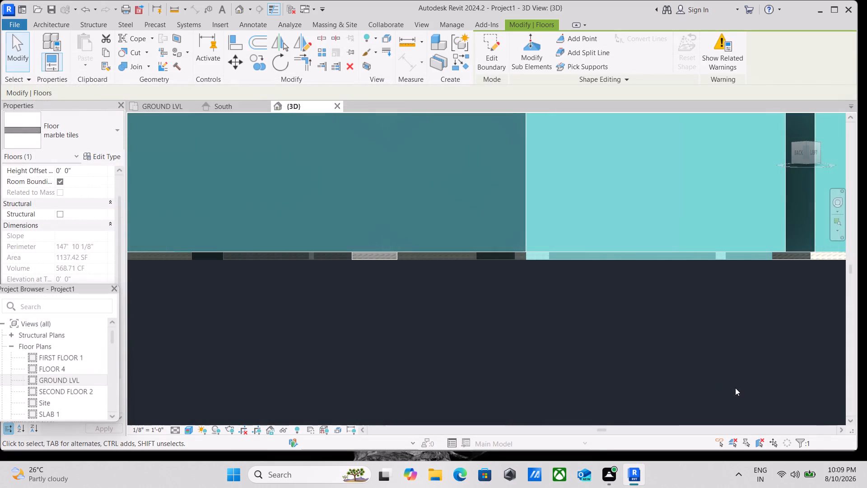
# Inspect the resized marble texture on the ground level floors from the back-left isometric view.
pyautogui.scroll(-3, 249, 213)
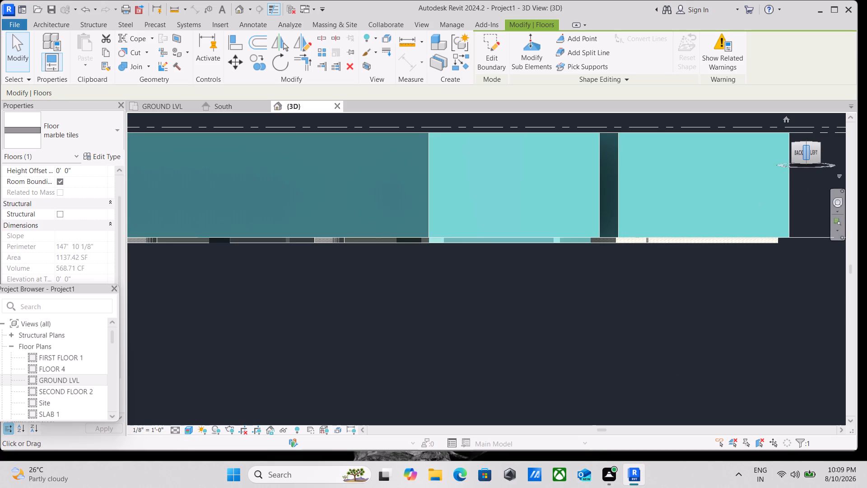
pyautogui.click(807, 145)
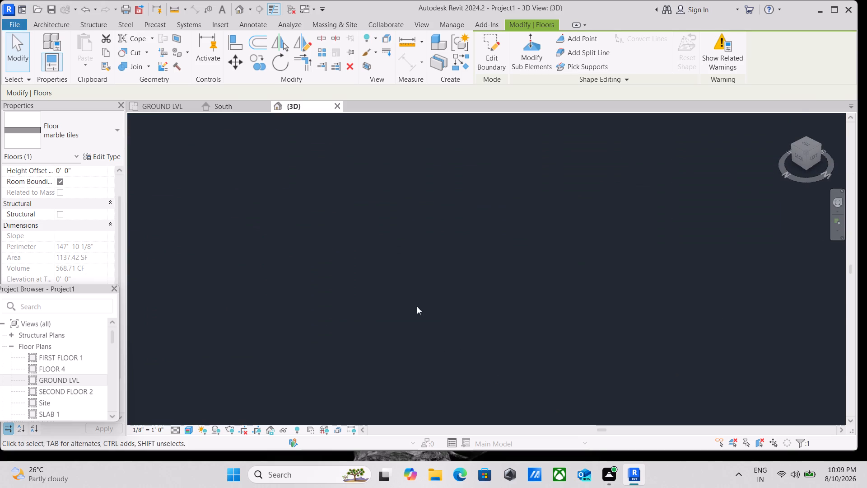
pyautogui.scroll(5, 482, 227)
pyautogui.scroll(4, 574, 258)
pyautogui.scroll(6, 634, 267)
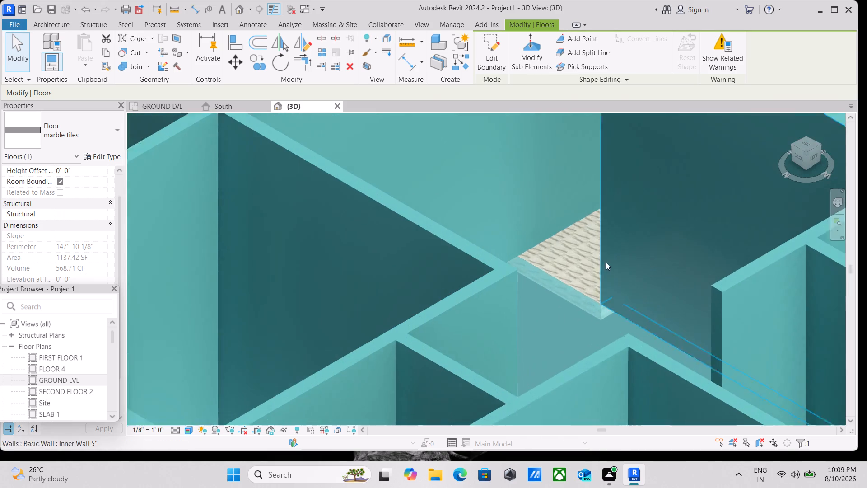
pyautogui.scroll(8, 606, 262)
pyautogui.scroll(5, 520, 264)
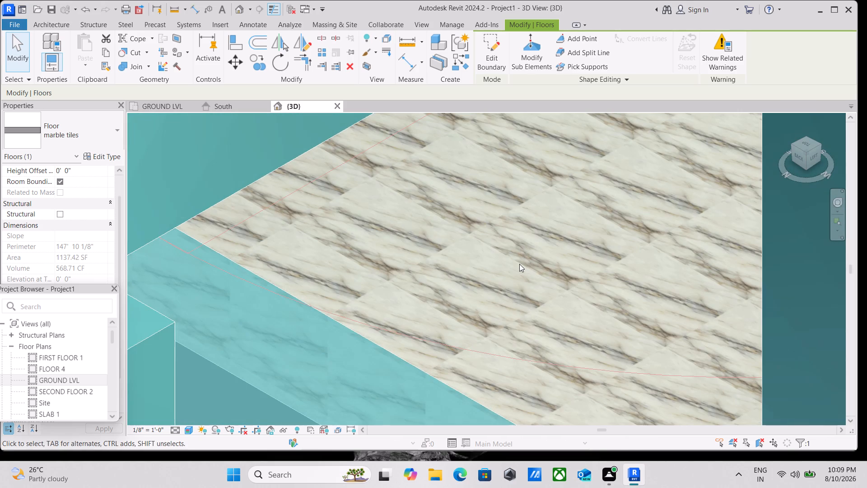
pyautogui.scroll(-16, 517, 263)
pyautogui.scroll(-5, 514, 265)
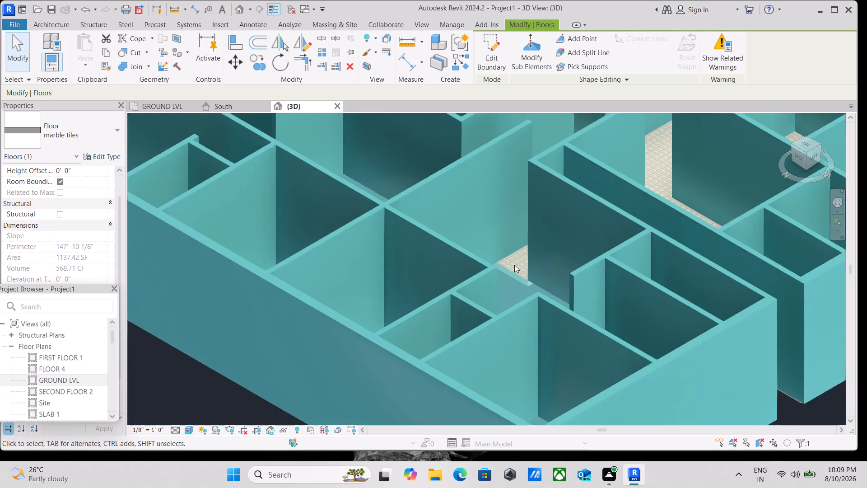
pyautogui.scroll(-9, 514, 265)
pyautogui.scroll(4, 513, 266)
pyautogui.scroll(-3, 513, 266)
pyautogui.scroll(2, 513, 266)
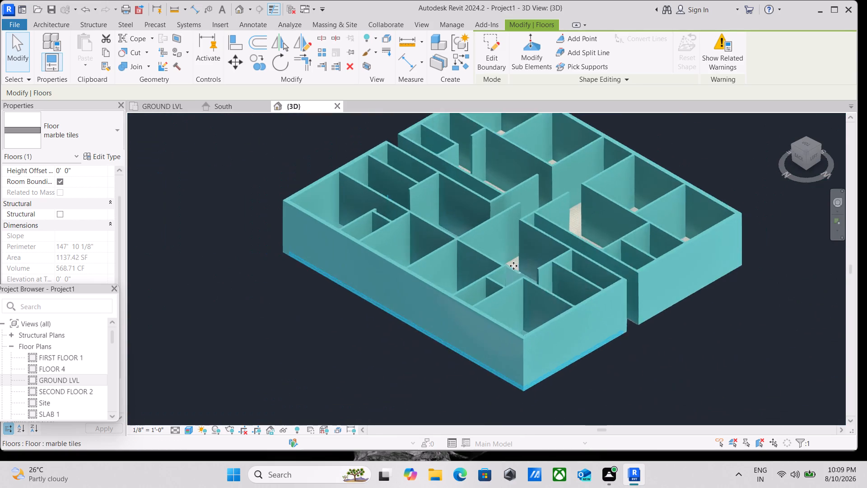
pyautogui.scroll(6, 513, 266)
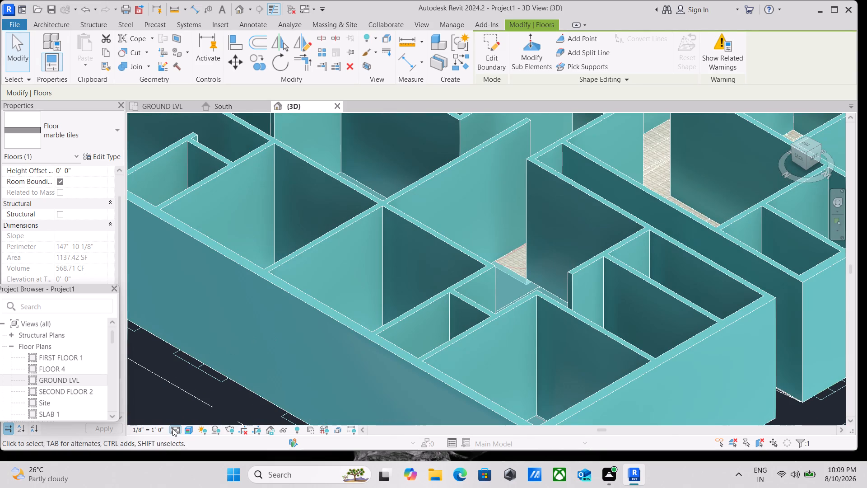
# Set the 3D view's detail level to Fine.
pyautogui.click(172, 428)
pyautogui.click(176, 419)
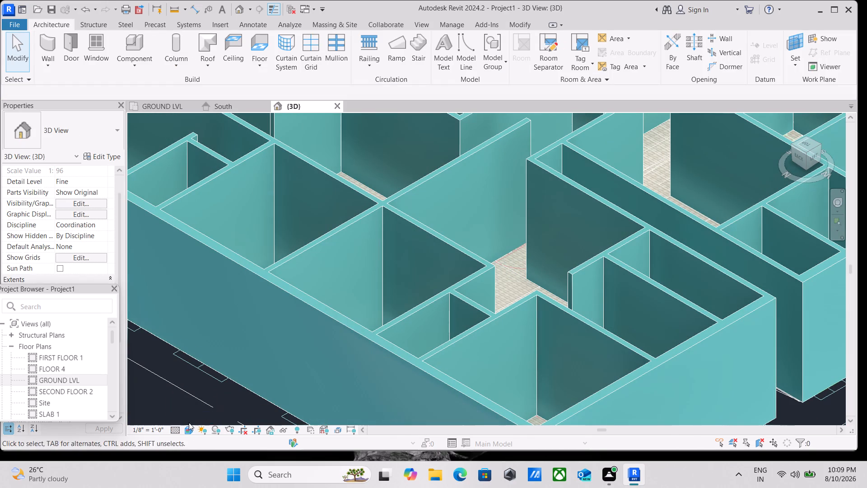
# Examine the marble tile pattern up close in the passage between the rooms at Fine detail.
pyautogui.scroll(-2, 537, 297)
pyautogui.scroll(6, 556, 277)
pyautogui.scroll(8, 485, 287)
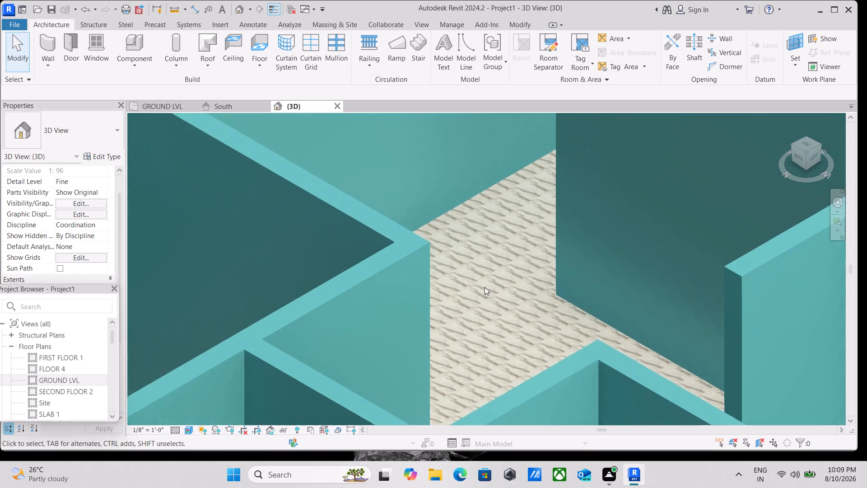
pyautogui.scroll(19, 485, 287)
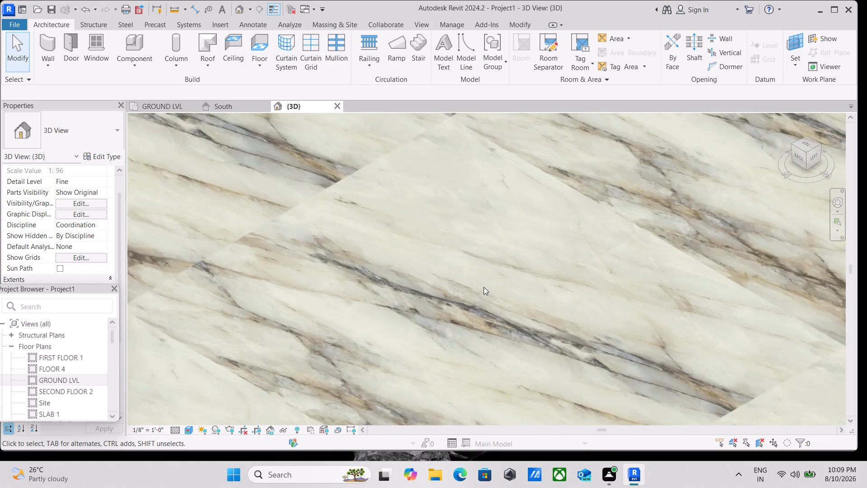
pyautogui.scroll(1, 484, 287)
pyautogui.scroll(-8, 484, 287)
pyautogui.scroll(1, 482, 287)
pyautogui.scroll(-6, 480, 289)
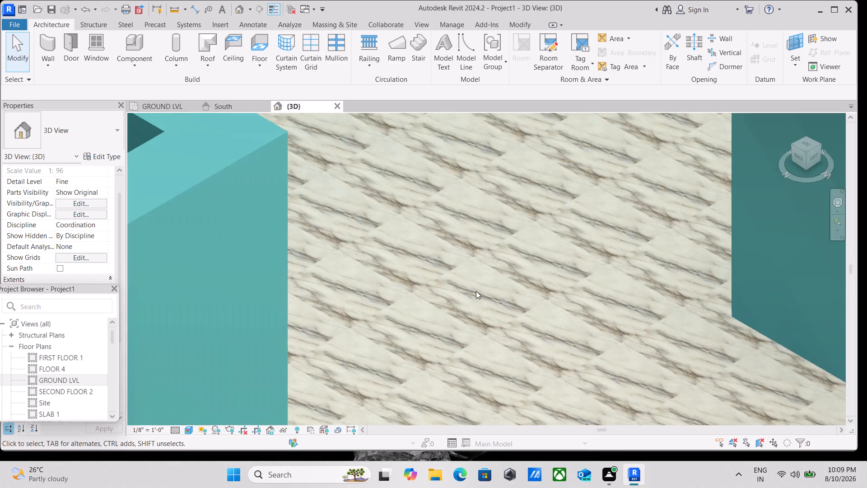
pyautogui.scroll(-13, 476, 291)
pyautogui.moveTo(476, 291); pyautogui.dragTo(459, 231, button='middle')
pyautogui.scroll(-4, 459, 231)
pyautogui.moveTo(459, 231); pyautogui.dragTo(449, 188, button='middle')
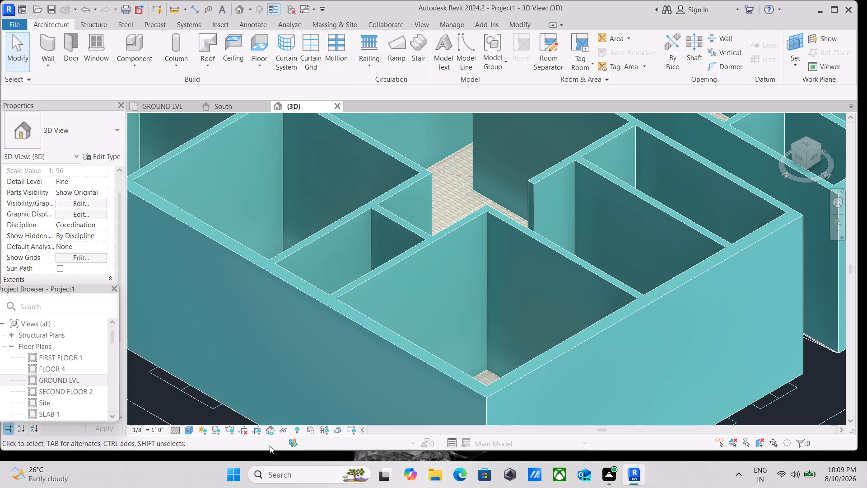
# Set the 3D view's detail level to Coarse.
pyautogui.click(178, 430)
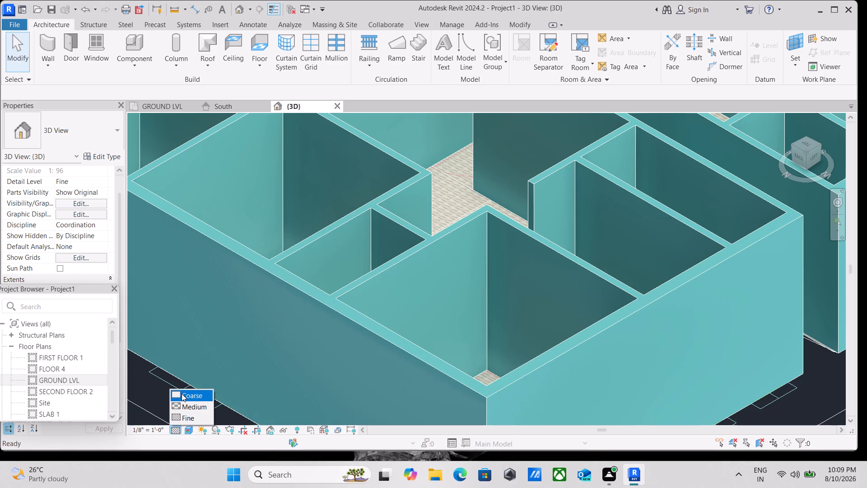
pyautogui.click(185, 392)
# Examine the marble floor's texture at Coarse detail, both close up in the passage and across the whole building.
pyautogui.scroll(-3, 378, 289)
pyautogui.scroll(2, 452, 198)
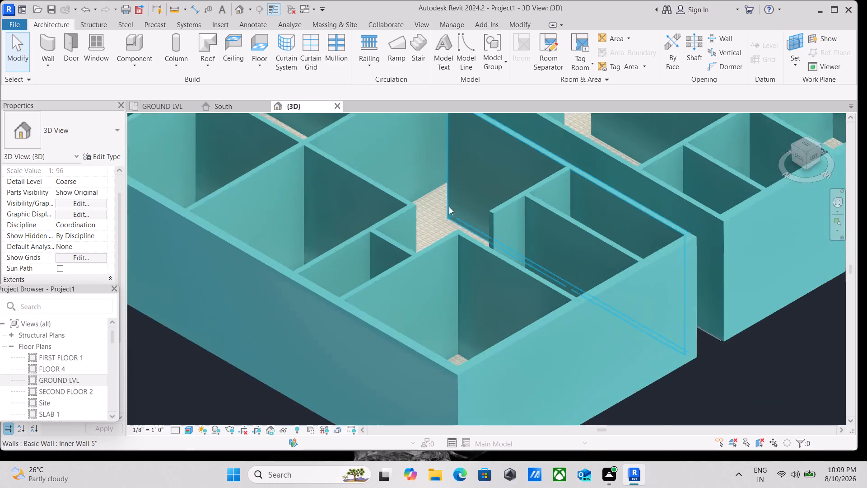
pyautogui.scroll(3, 449, 206)
pyautogui.scroll(20, 423, 244)
pyautogui.scroll(9, 423, 244)
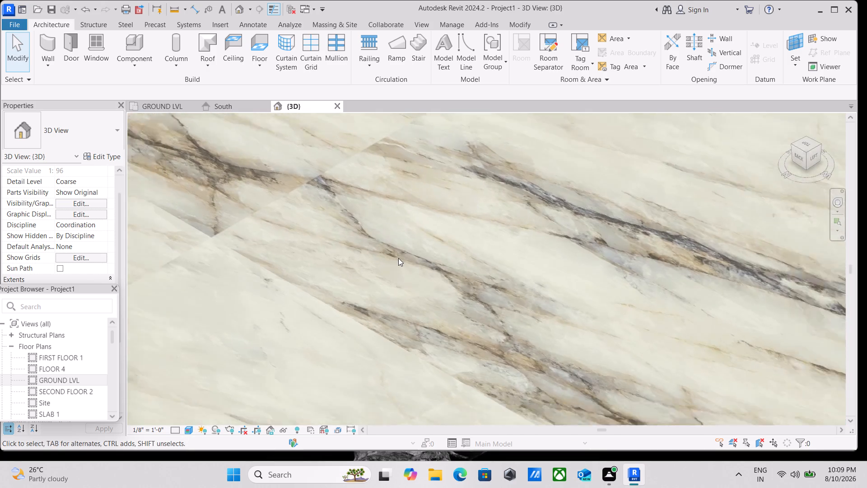
pyautogui.scroll(14, 398, 258)
pyautogui.scroll(-7, 398, 258)
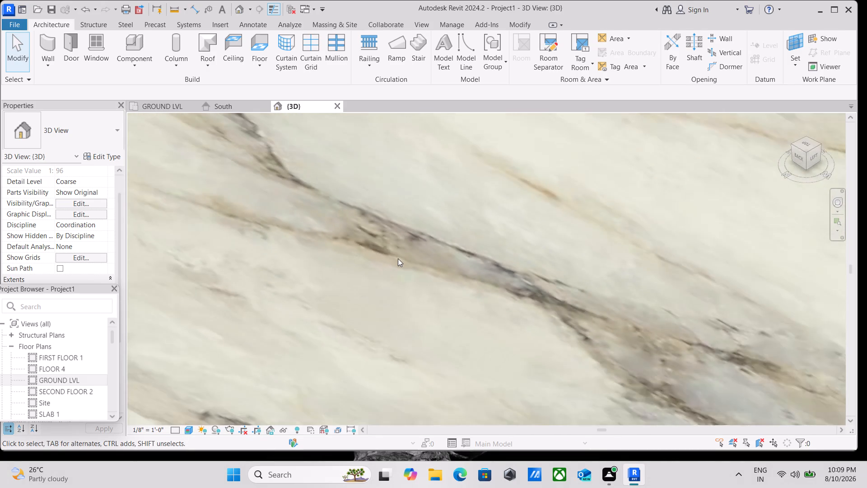
pyautogui.scroll(-20, 398, 258)
pyautogui.scroll(-11, 392, 269)
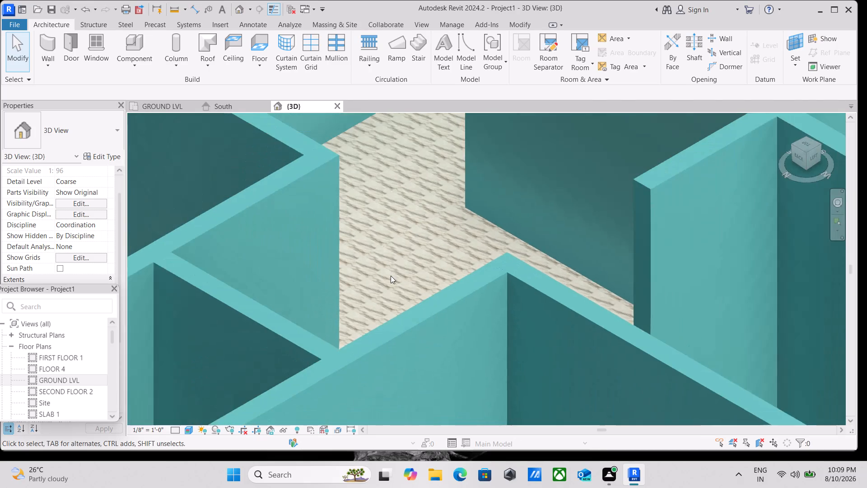
pyautogui.scroll(-13, 391, 276)
pyautogui.moveTo(391, 269); pyautogui.dragTo(382, 312, button='middle')
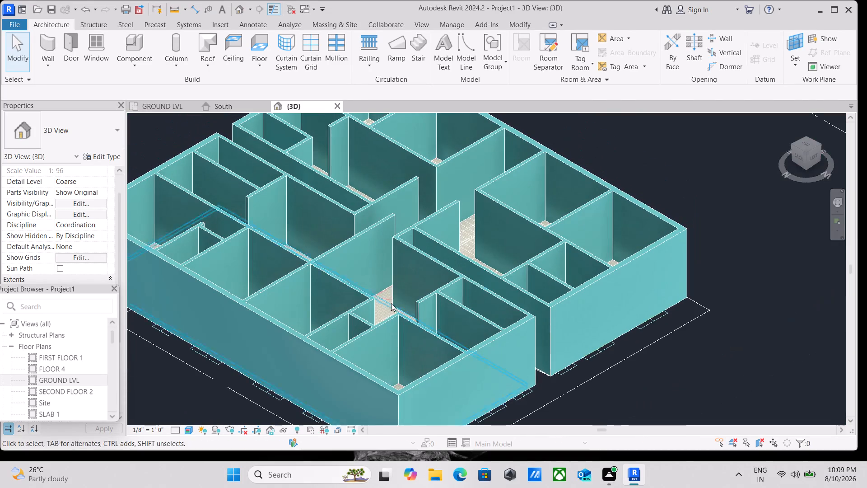
# Turn the 3D view to another corner of the building and set its visual style to Shaded.
pyautogui.click(802, 149)
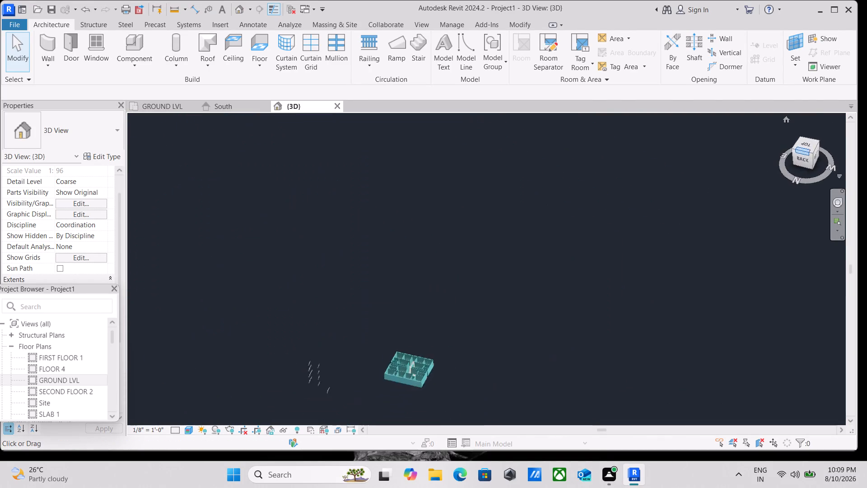
pyautogui.scroll(5, 787, 154)
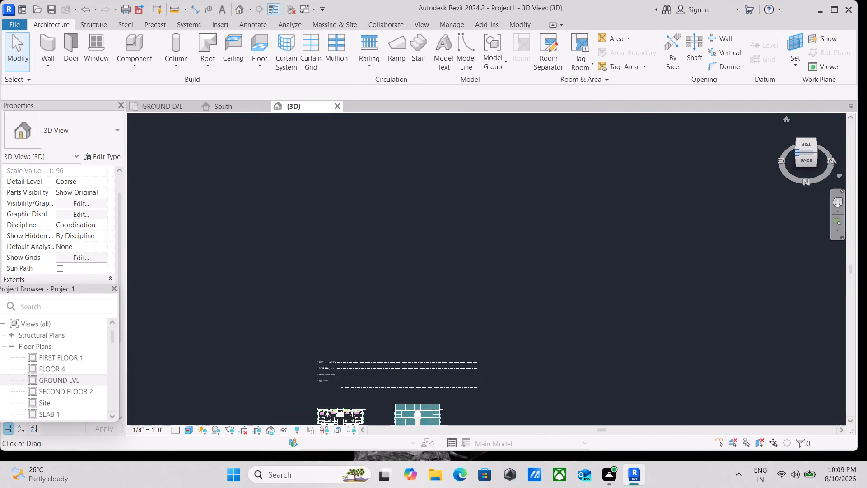
pyautogui.click(796, 150)
pyautogui.scroll(5, 282, 270)
pyautogui.scroll(5, 721, 177)
pyautogui.scroll(5, 574, 239)
pyautogui.scroll(4, 618, 222)
pyautogui.moveTo(675, 202); pyautogui.dragTo(527, 266, button='middle')
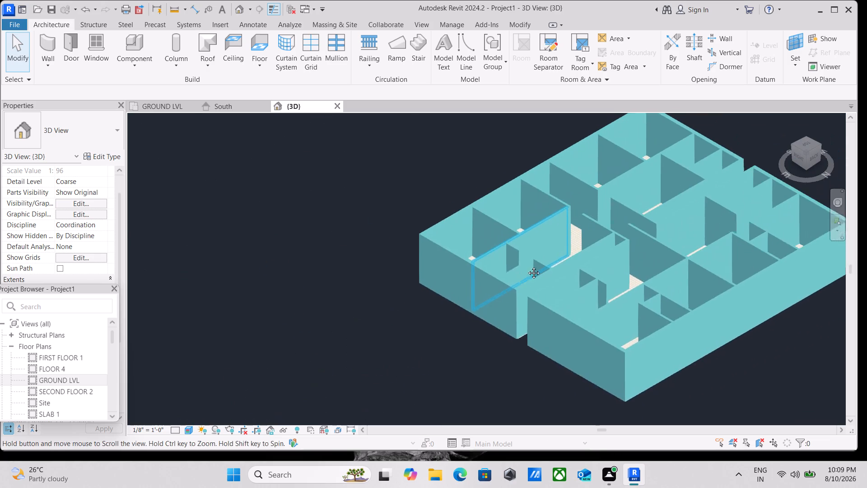
pyautogui.moveTo(527, 266); pyautogui.dragTo(520, 267, button='middle')
pyautogui.click(190, 434)
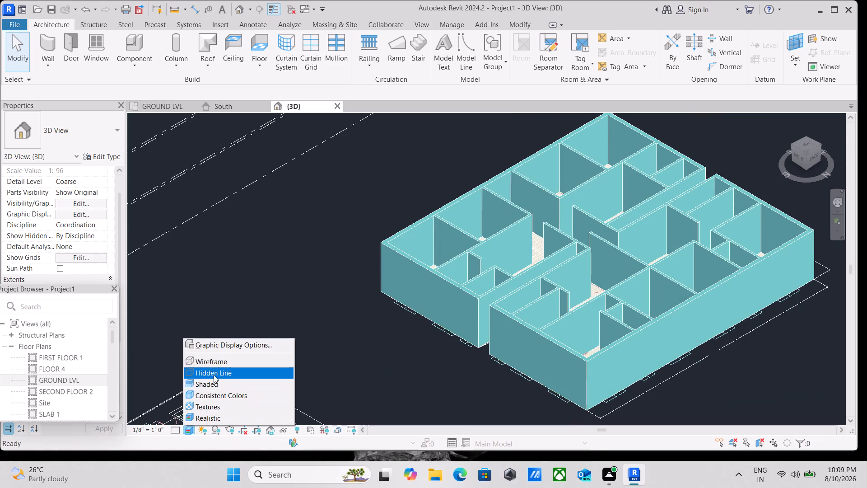
pyautogui.click(214, 381)
# Examine the shaded building's rooms and passage floors, both close up and as a whole.
pyautogui.scroll(4, 646, 229)
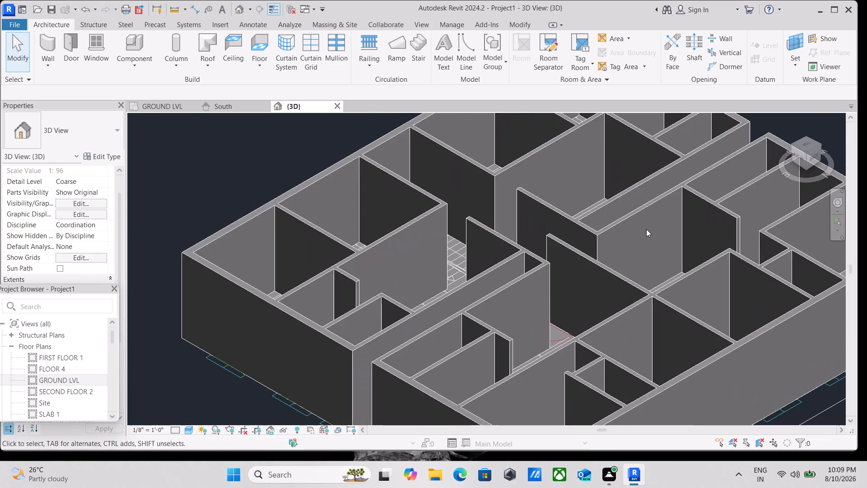
pyautogui.moveTo(646, 229); pyautogui.dragTo(499, 270, button='middle')
pyautogui.scroll(-3, 499, 270)
pyautogui.middleClick(499, 270)
pyautogui.scroll(-1, 564, 258)
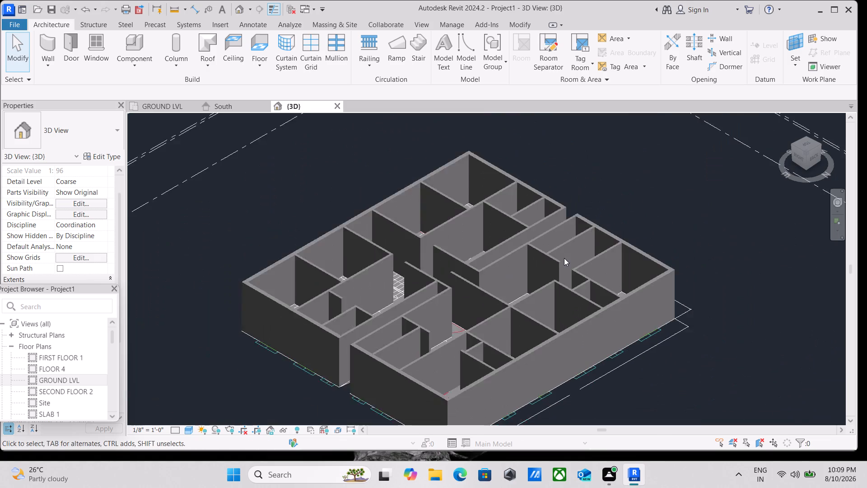
pyautogui.scroll(-1, 564, 258)
pyautogui.scroll(3, 478, 264)
pyautogui.scroll(2, 360, 271)
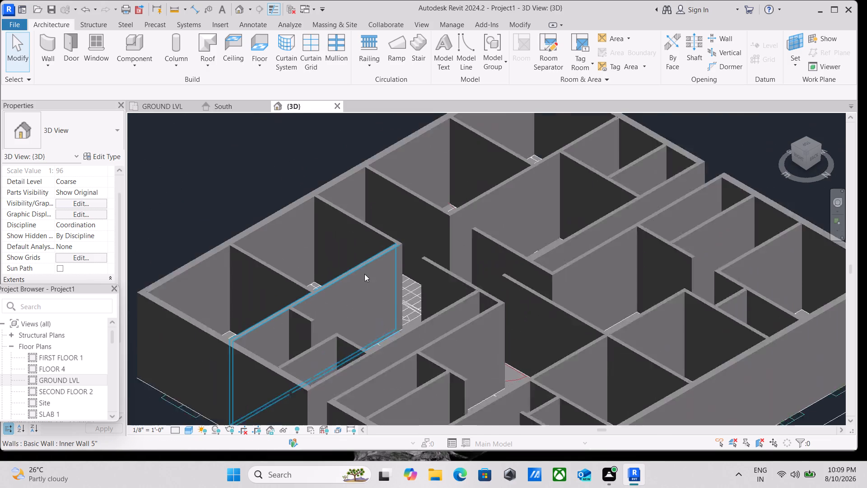
pyautogui.scroll(3, 364, 274)
pyautogui.scroll(-1, 397, 263)
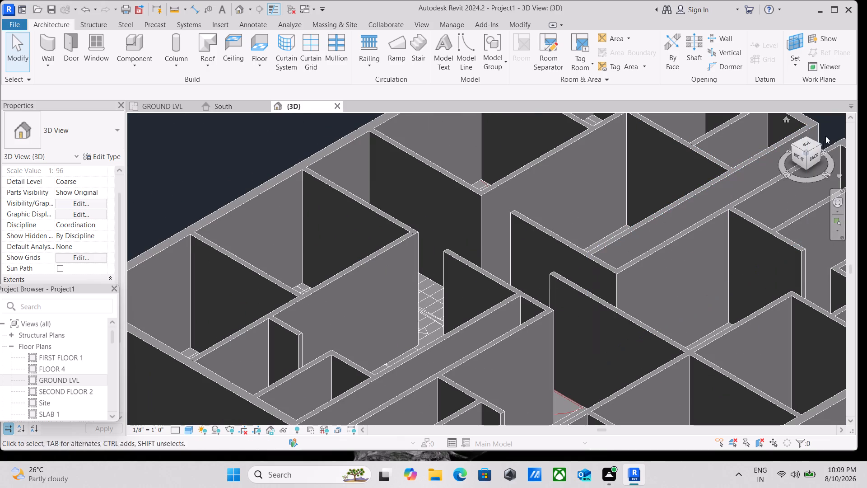
# View the building from the top and examine the staircase drawn on the imported ground floor plan.
pyautogui.click(806, 142)
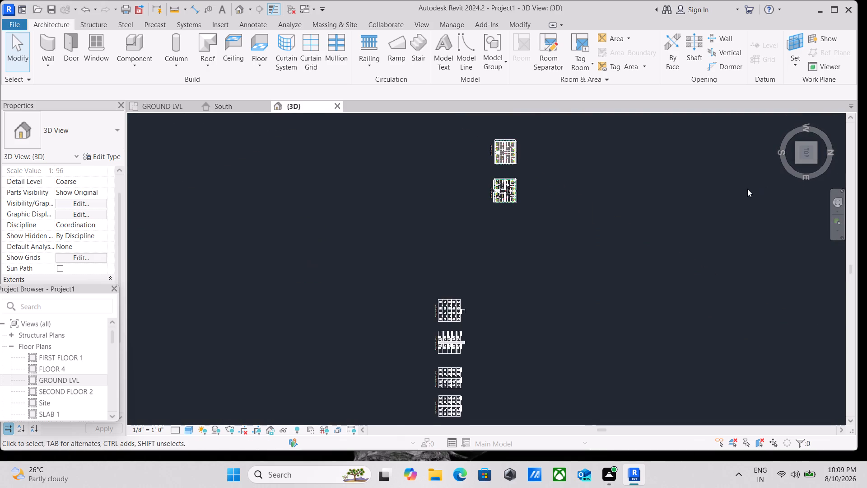
pyautogui.scroll(5, 696, 201)
pyautogui.scroll(4, 388, 135)
pyautogui.moveTo(372, 137); pyautogui.dragTo(396, 296, button='middle')
pyautogui.scroll(1, 396, 296)
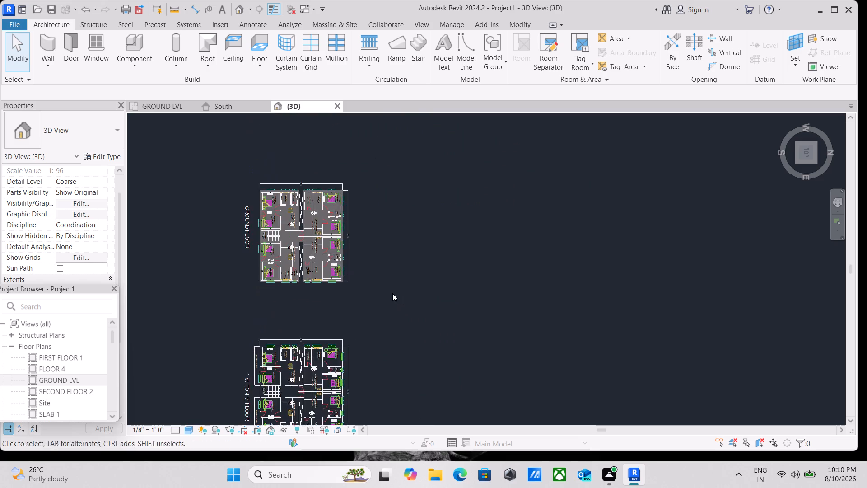
pyautogui.scroll(4, 339, 236)
pyautogui.scroll(5, 304, 300)
pyautogui.scroll(5, 332, 150)
pyautogui.scroll(-6, 317, 172)
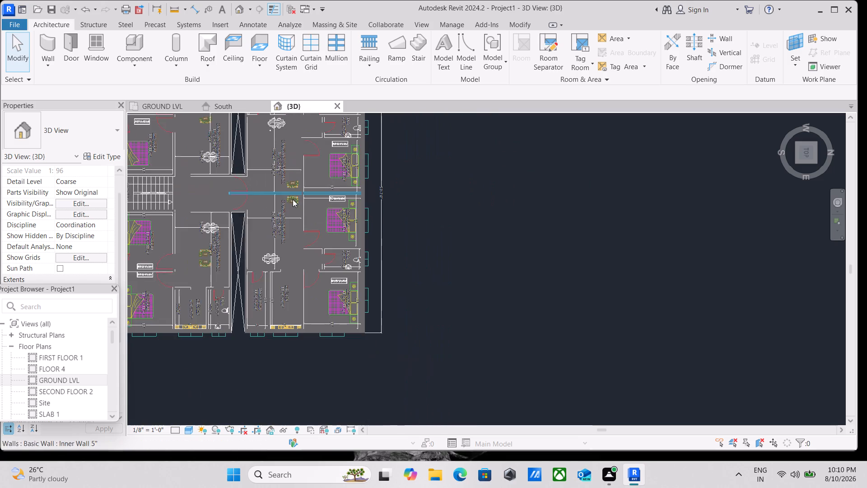
pyautogui.scroll(-1, 292, 199)
pyautogui.moveTo(292, 198); pyautogui.dragTo(420, 240, button='middle')
pyautogui.scroll(5, 219, 238)
pyautogui.scroll(4, 341, 246)
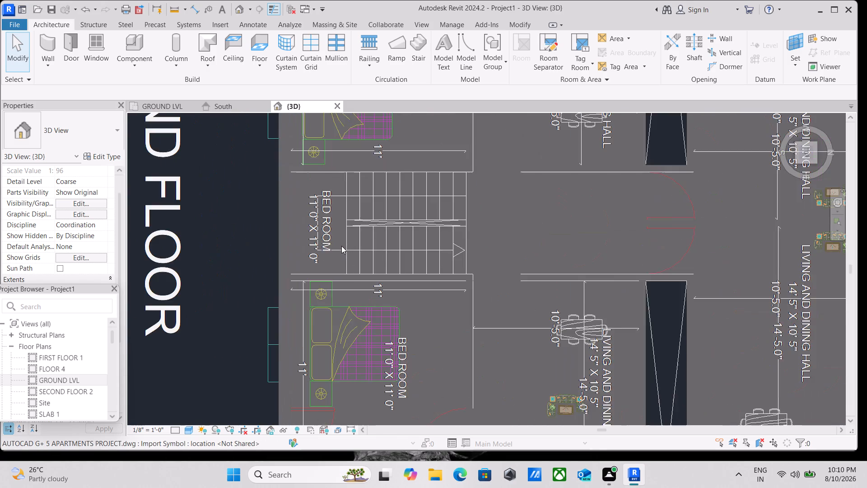
pyautogui.scroll(7, 341, 246)
pyautogui.scroll(-2, 341, 246)
pyautogui.moveTo(342, 245); pyautogui.dragTo(288, 270, button='middle')
pyautogui.scroll(-1, 327, 251)
pyautogui.scroll(1, 288, 270)
pyautogui.scroll(-3, 271, 234)
pyautogui.moveTo(271, 234); pyautogui.dragTo(238, 253, button='middle')
pyautogui.scroll(-4, 249, 249)
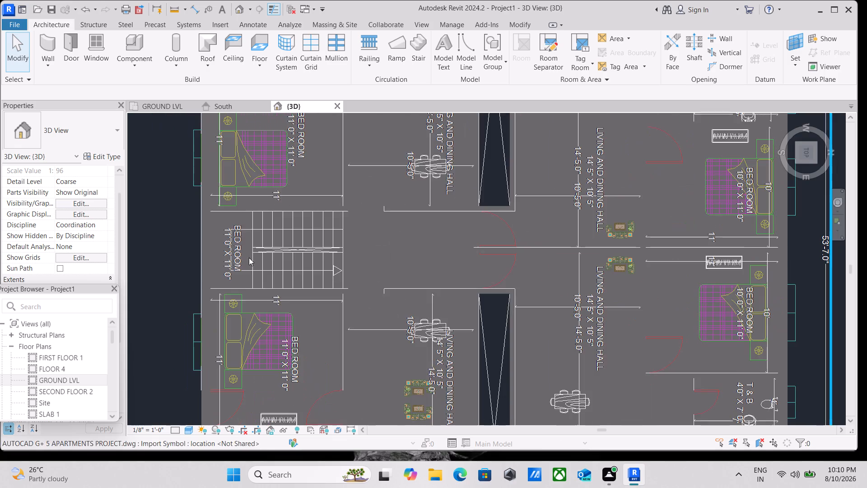
pyautogui.scroll(-3, 381, 327)
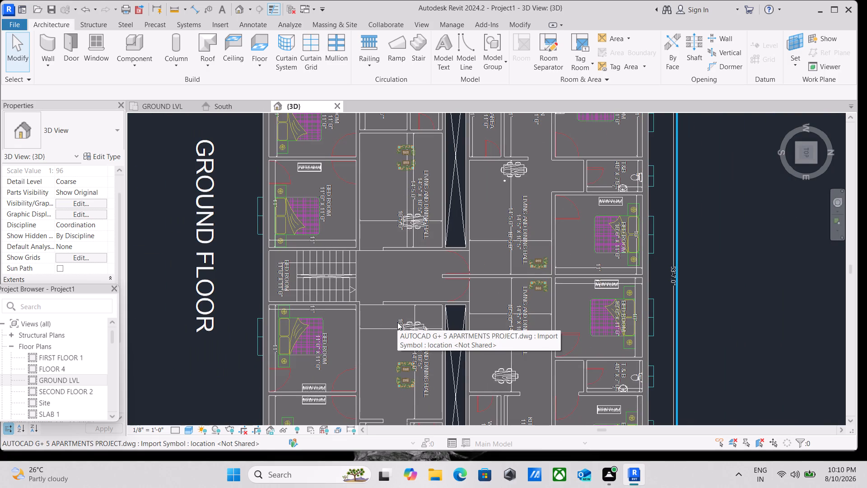
pyautogui.scroll(4, 397, 322)
pyautogui.scroll(3, 385, 275)
pyautogui.scroll(-3, 279, 252)
pyautogui.moveTo(287, 251); pyautogui.dragTo(336, 260, button='middle')
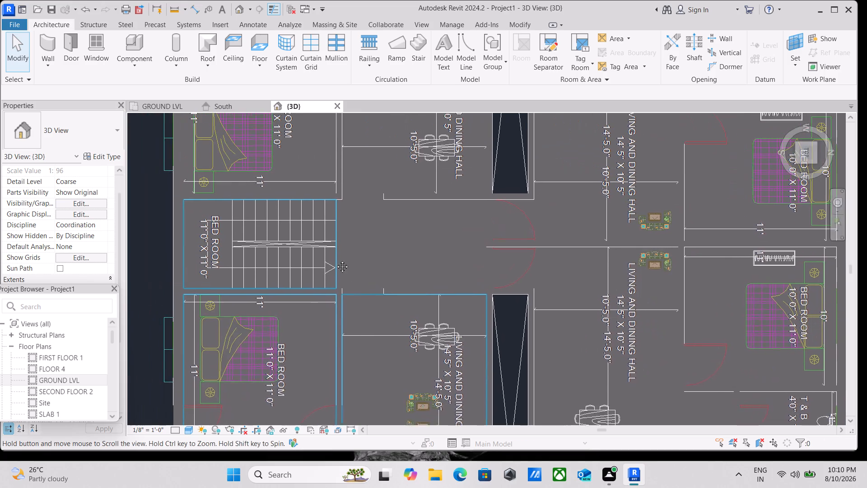
pyautogui.moveTo(336, 260); pyautogui.dragTo(336, 261, button='middle')
pyautogui.scroll(4, 242, 269)
pyautogui.scroll(-4, 247, 251)
pyautogui.moveTo(247, 249); pyautogui.dragTo(228, 289, button='middle')
pyautogui.scroll(1, 228, 289)
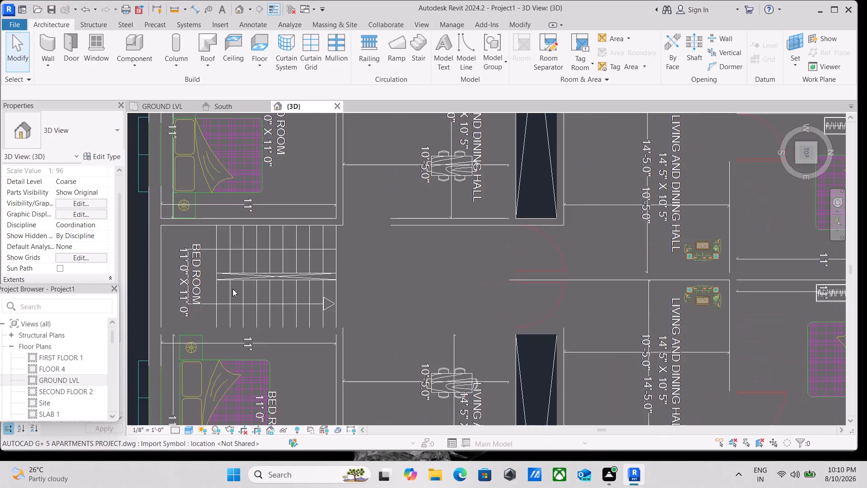
pyautogui.scroll(4, 246, 286)
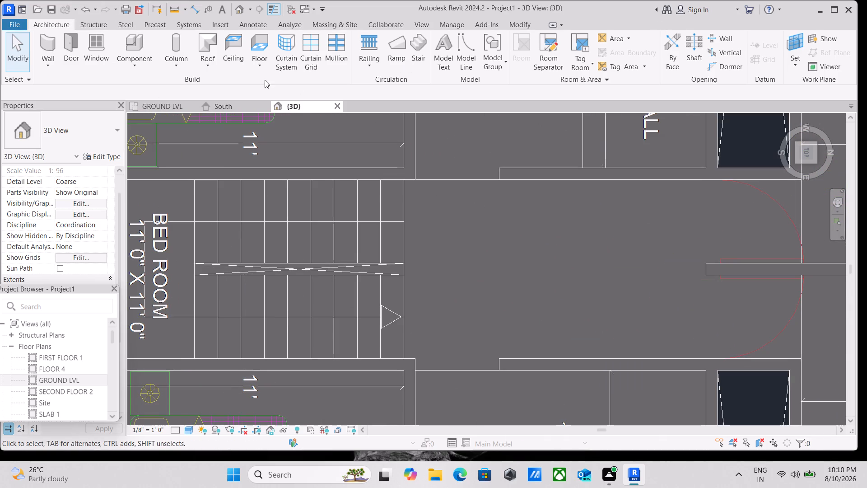
# Start a stair and draw its first straight run, about 7'-4" long, over the plan's arrowed flight with location line Run: Left.
pyautogui.click(416, 62)
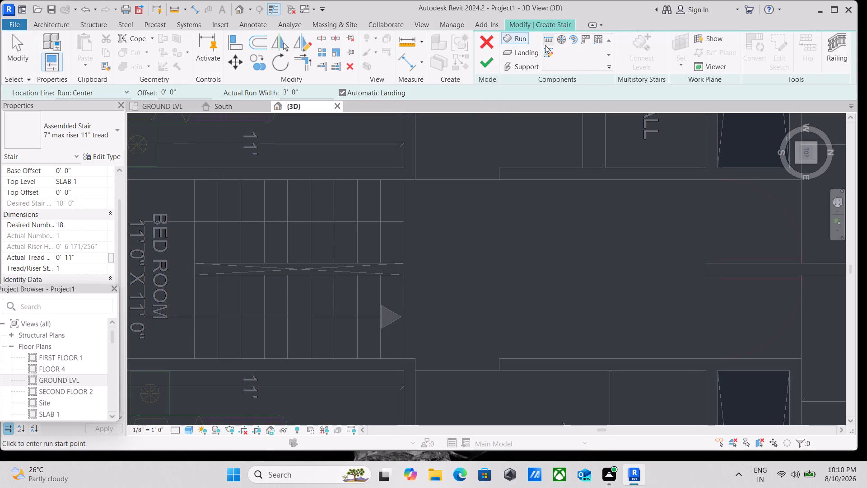
pyautogui.click(402, 353)
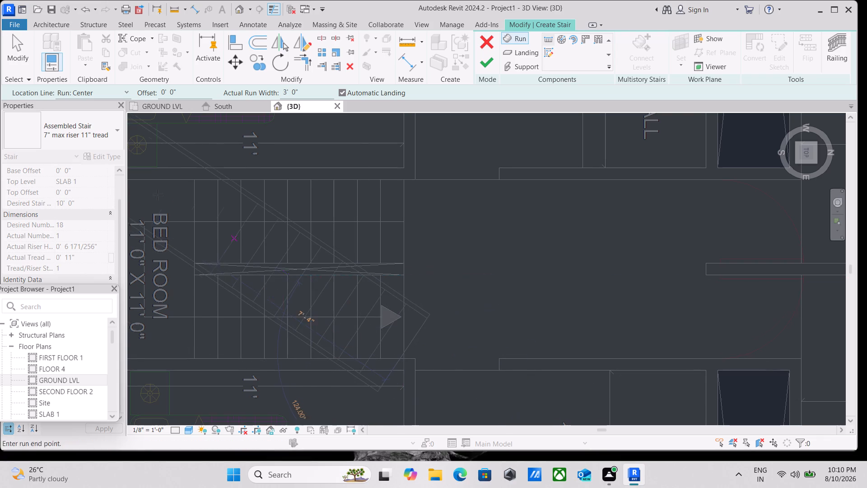
pyautogui.click(118, 94)
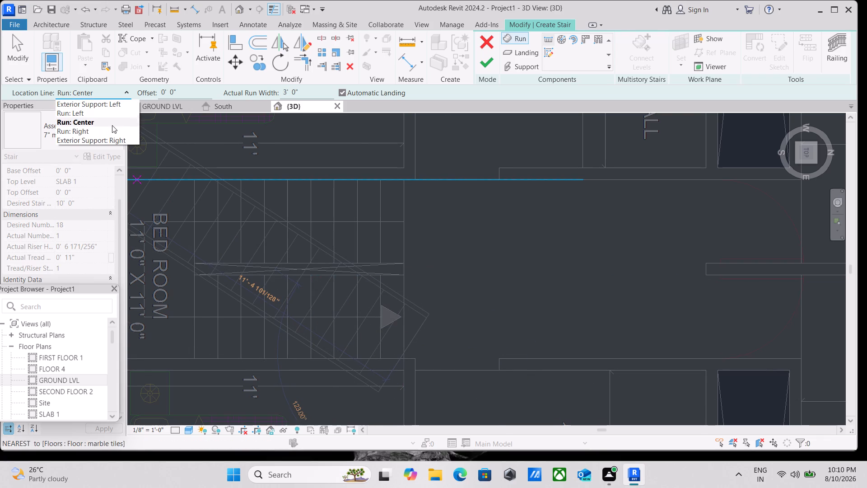
pyautogui.click(109, 131)
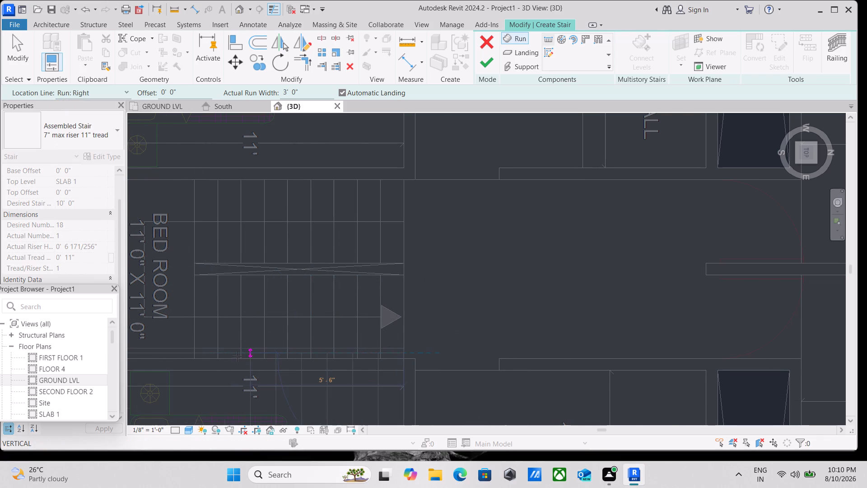
pyautogui.click(114, 92)
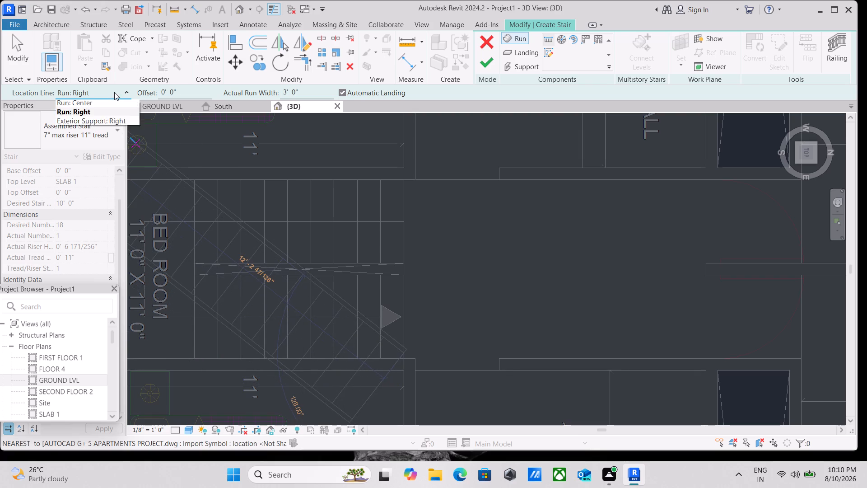
pyautogui.click(105, 115)
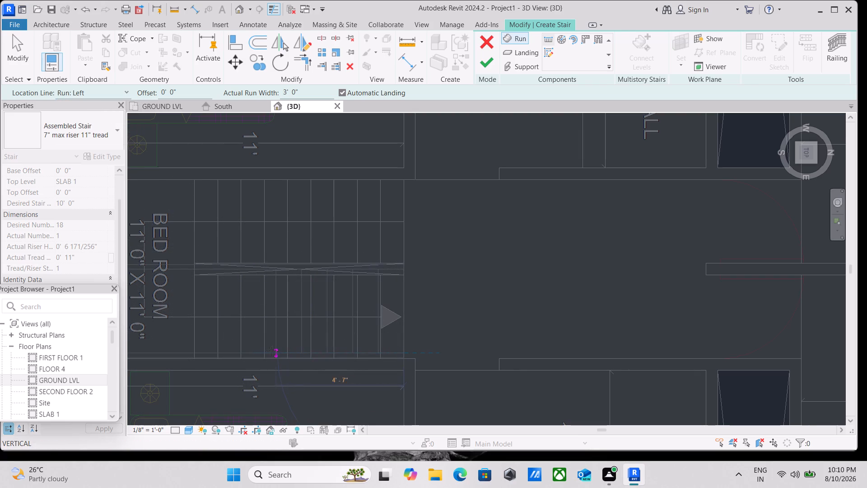
pyautogui.click(192, 350)
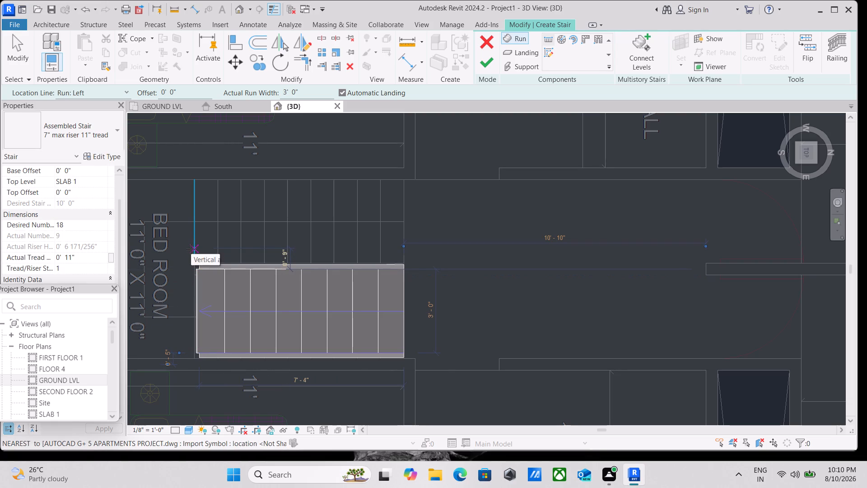
# Draw the return run of nine risers over the plan's other flight with location line Run: Right, and finish the stair.
pyautogui.scroll(4, 191, 249)
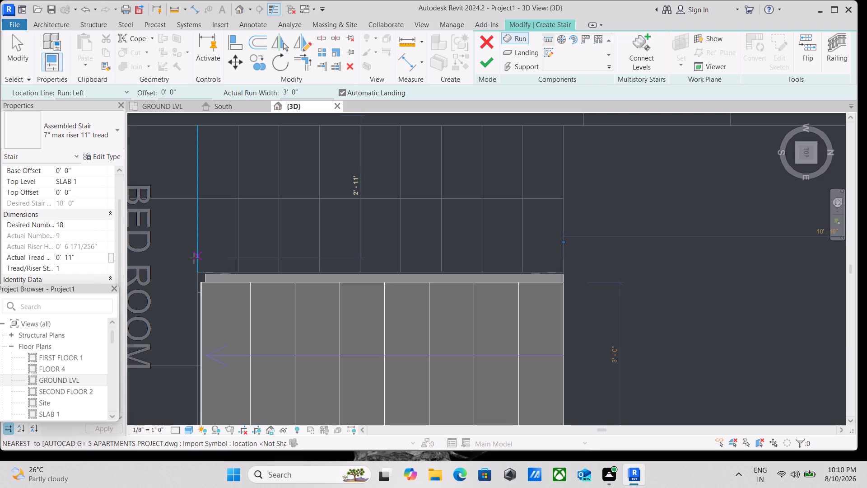
pyautogui.click(194, 262)
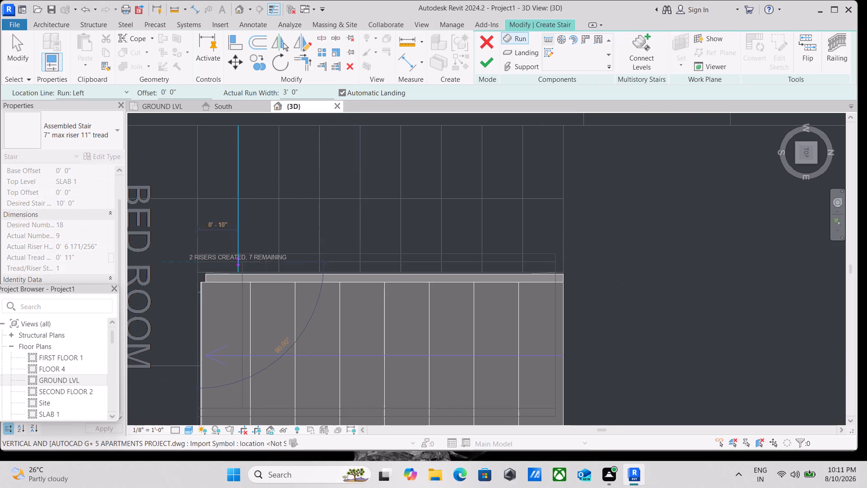
pyautogui.scroll(-2, 368, 257)
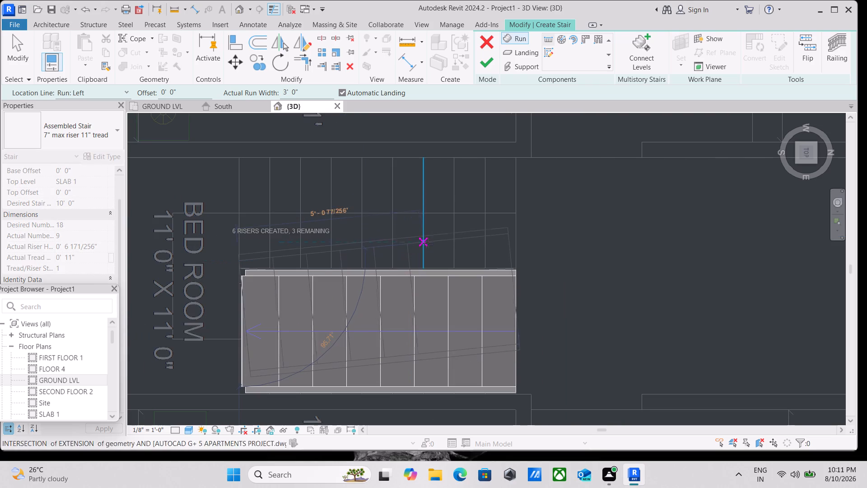
pyautogui.click(120, 92)
pyautogui.click(104, 129)
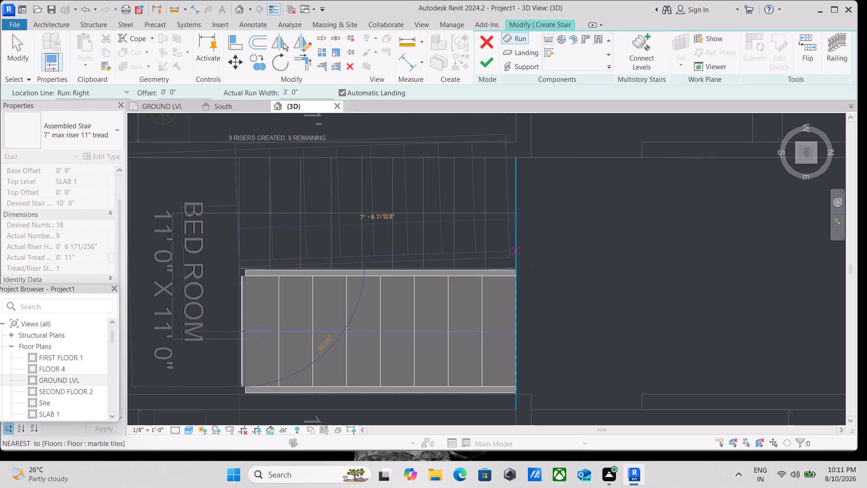
pyautogui.scroll(4, 522, 260)
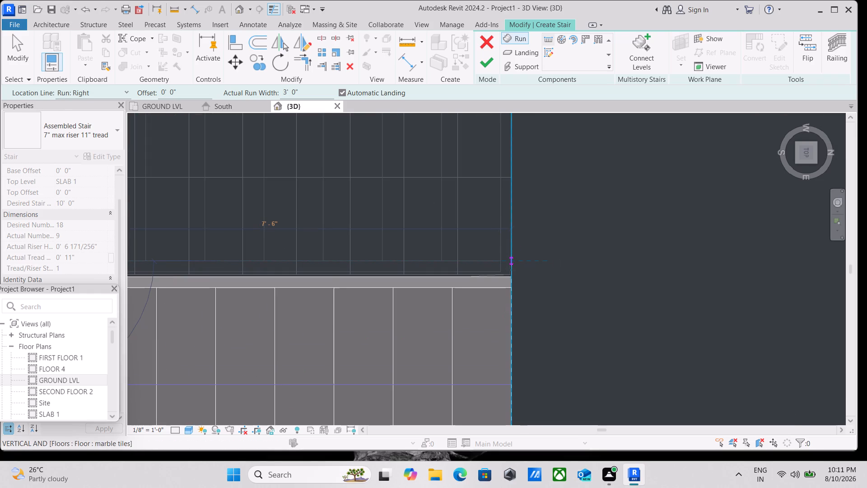
pyautogui.scroll(-2, 504, 270)
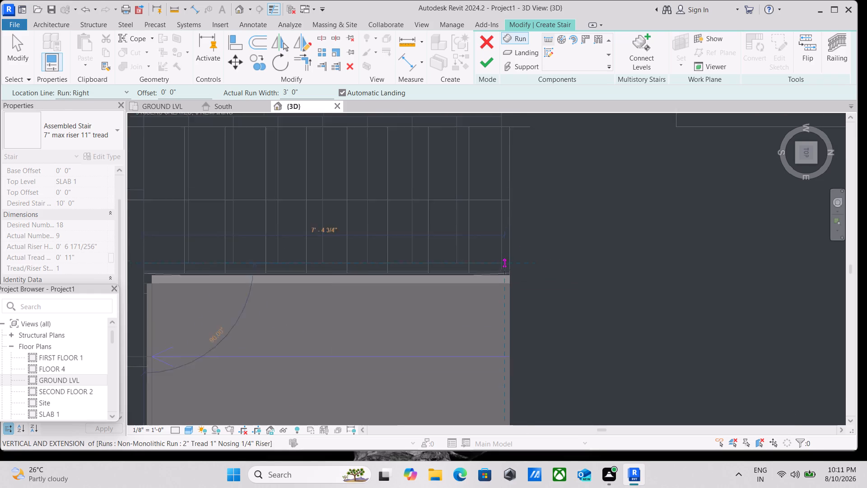
pyautogui.scroll(-1, 504, 270)
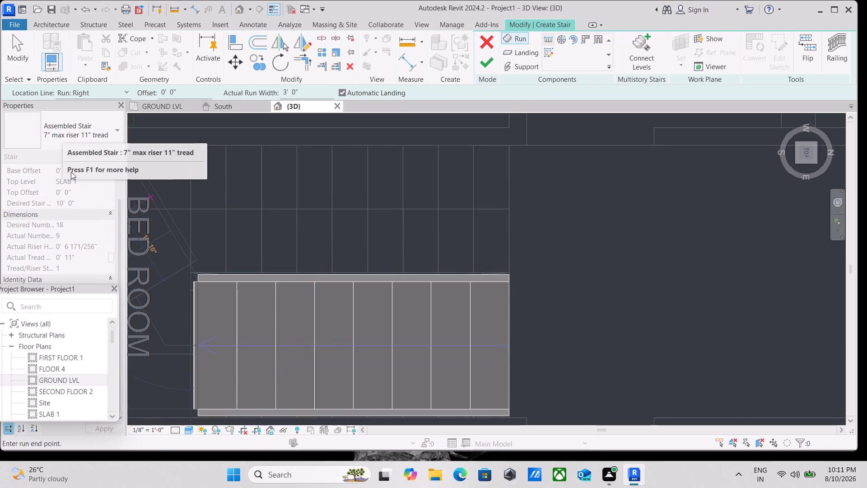
pyautogui.click(505, 266)
pyautogui.scroll(-3, 563, 258)
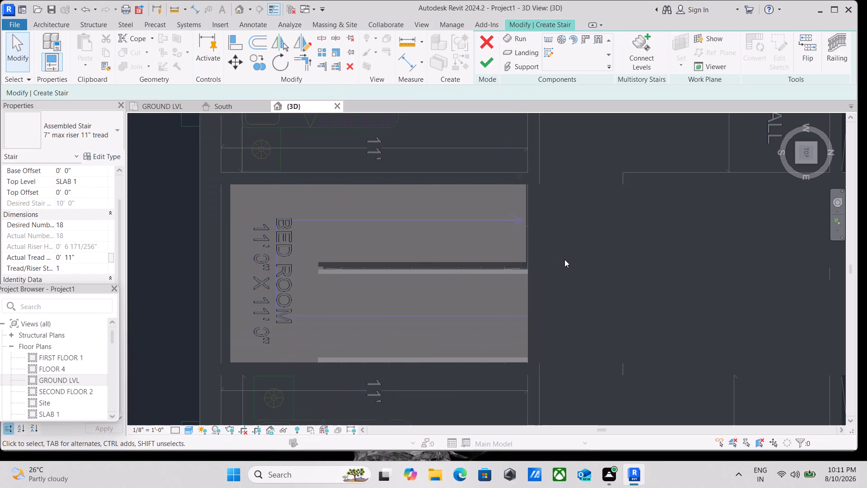
pyautogui.scroll(3, 569, 250)
pyautogui.press('Escape')
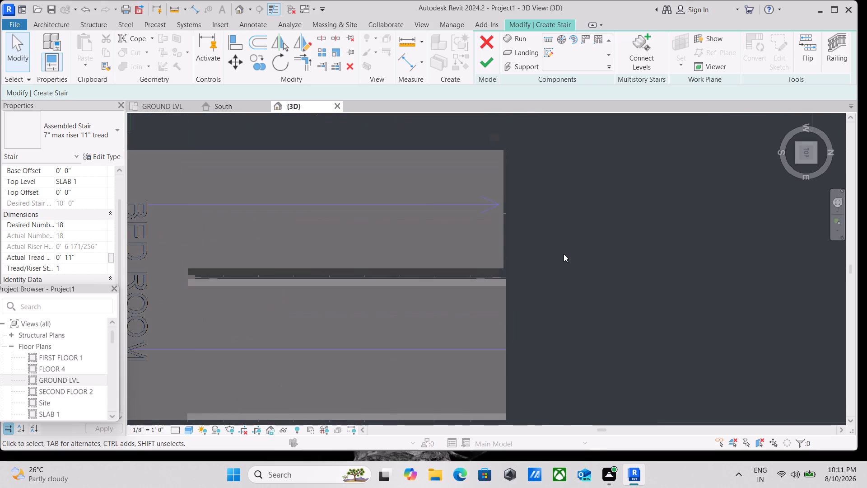
pyautogui.click(487, 250)
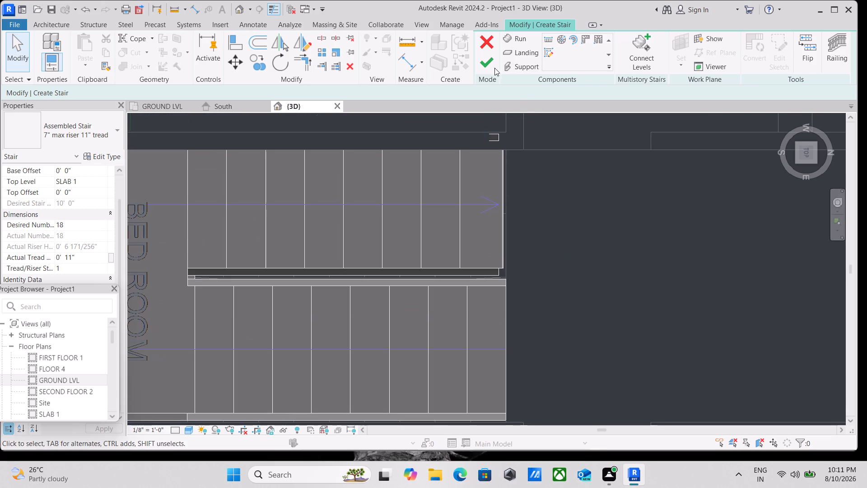
pyautogui.click(494, 67)
pyautogui.scroll(-3, 494, 67)
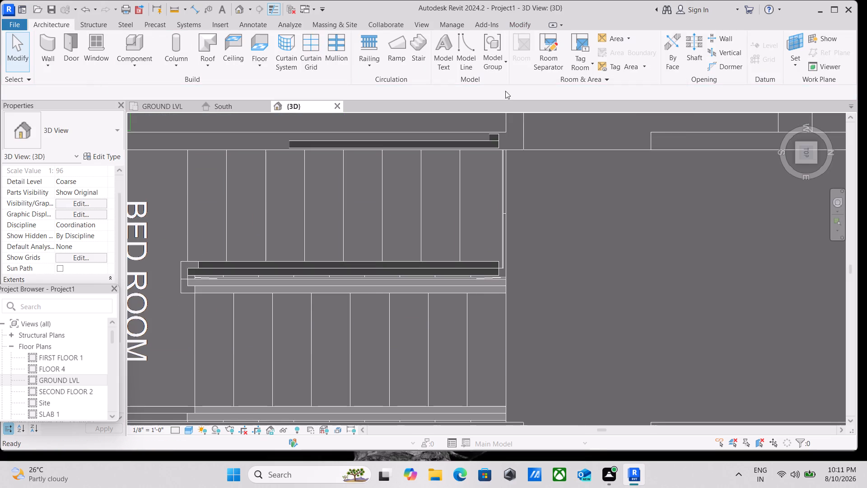
# Open the new staircase for editing and duplicate its assembled stair type under the name riser 6" x tread 10".
pyautogui.scroll(-5, 506, 140)
pyautogui.press('Escape')
pyautogui.scroll(3, 463, 190)
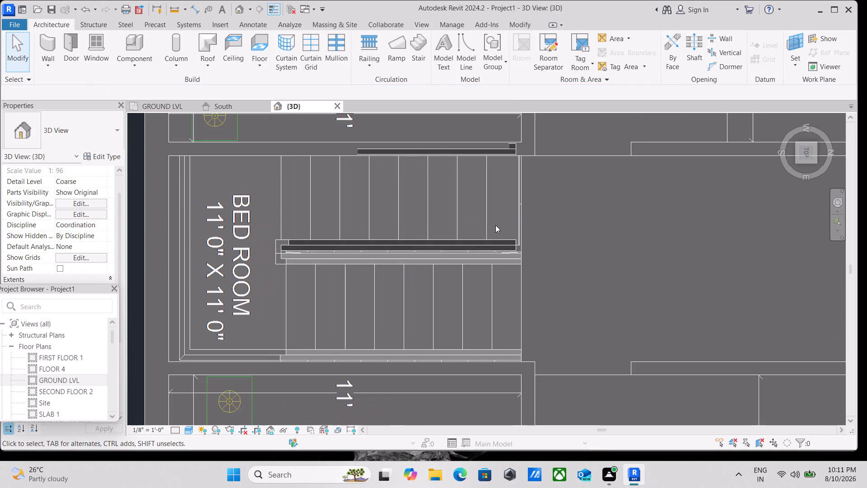
pyautogui.click(517, 230)
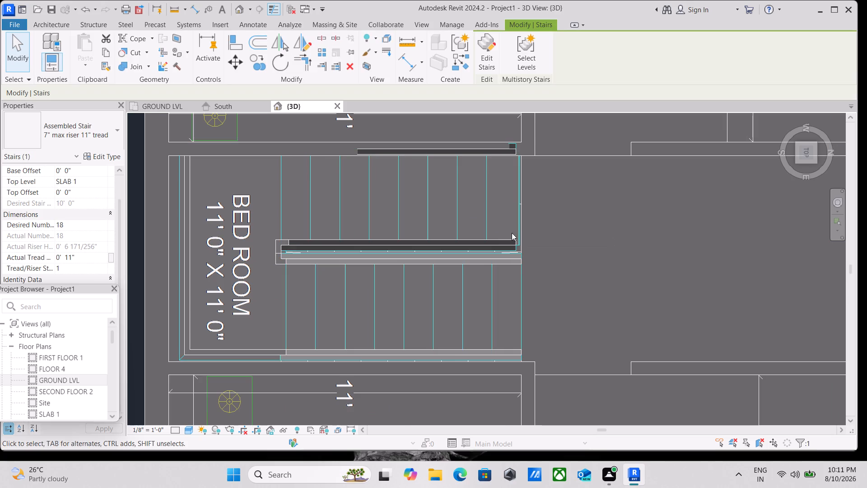
pyautogui.click(523, 237)
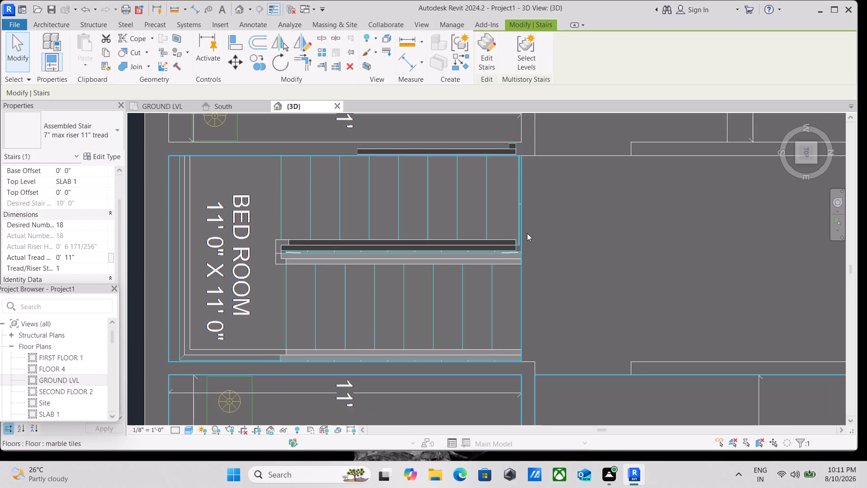
pyautogui.doubleClick(518, 229)
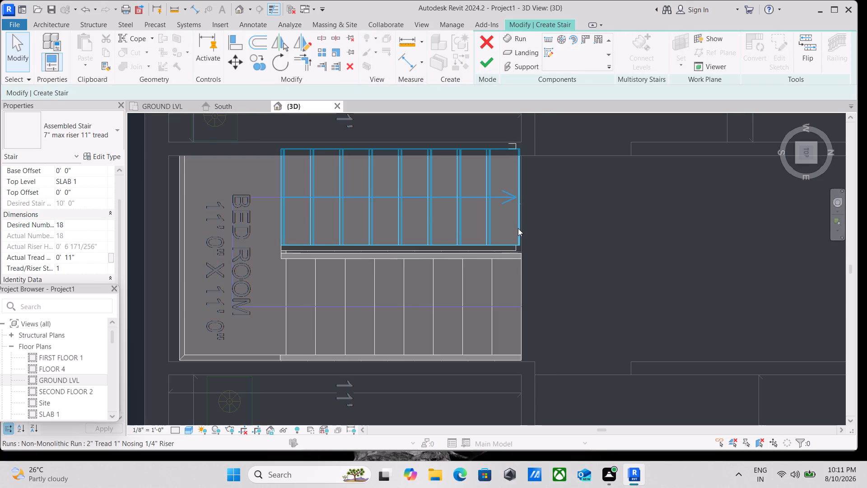
pyautogui.click(94, 157)
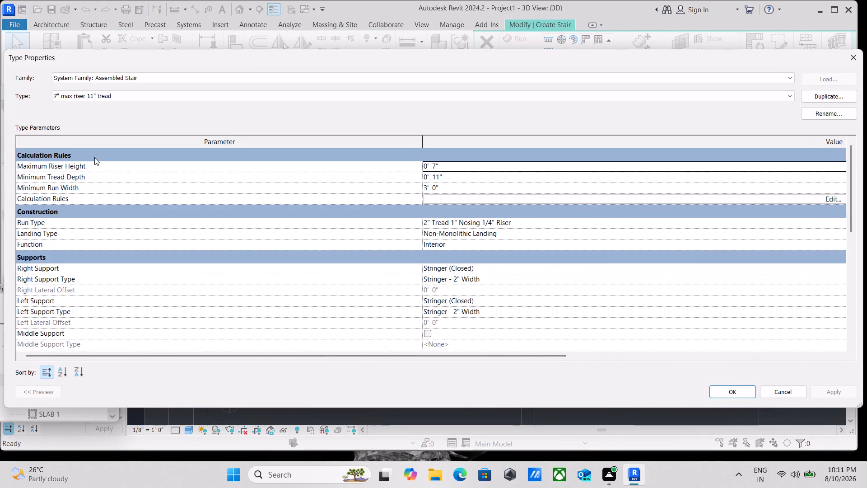
pyautogui.click(457, 175)
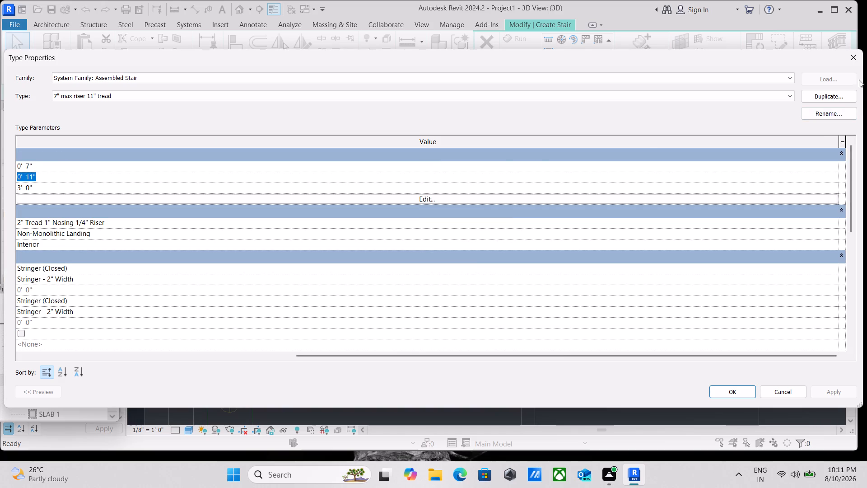
pyautogui.click(825, 99)
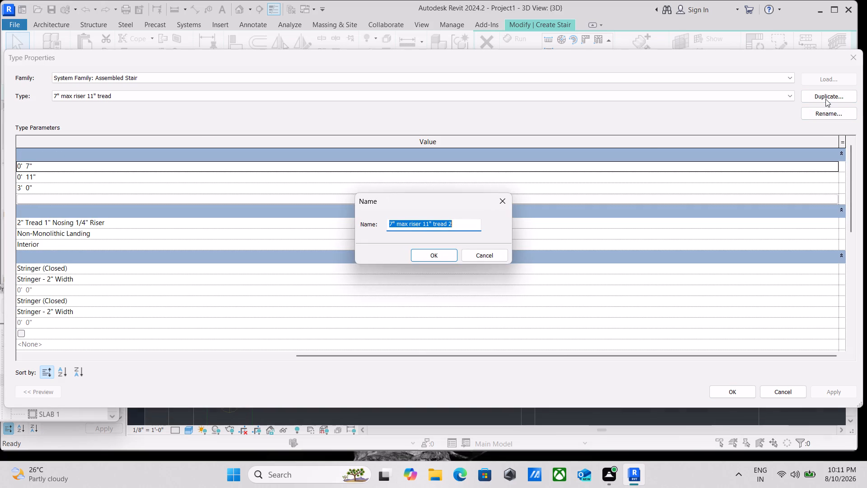
pyautogui.press('BackSpace')
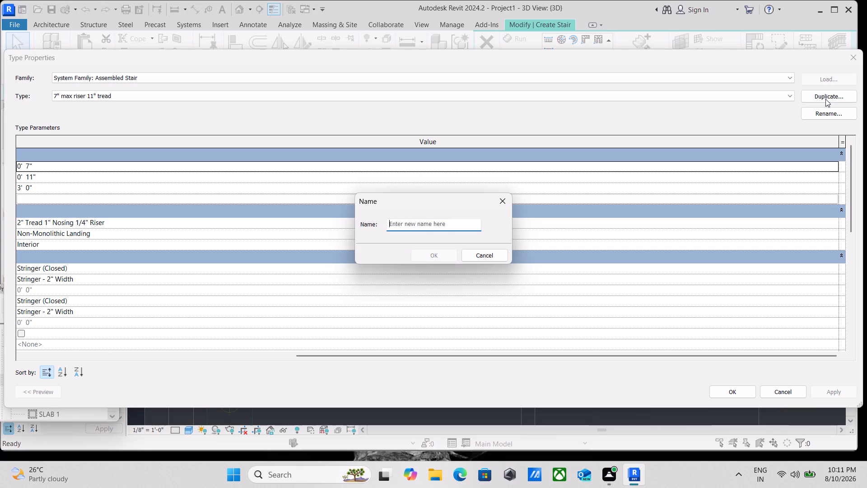
pyautogui.write('riser')
pyautogui.press('space')
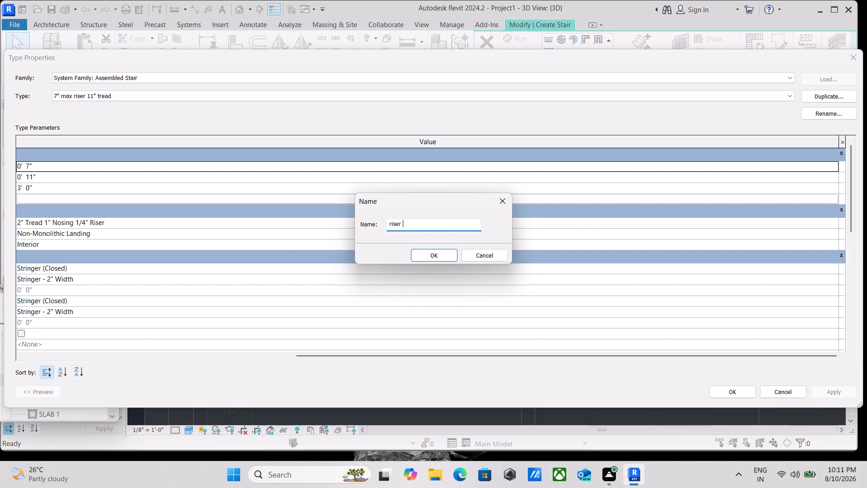
pyautogui.write('10')
pyautogui.hotkey('shift', '"')
pyautogui.press('space')
pyautogui.write('v')
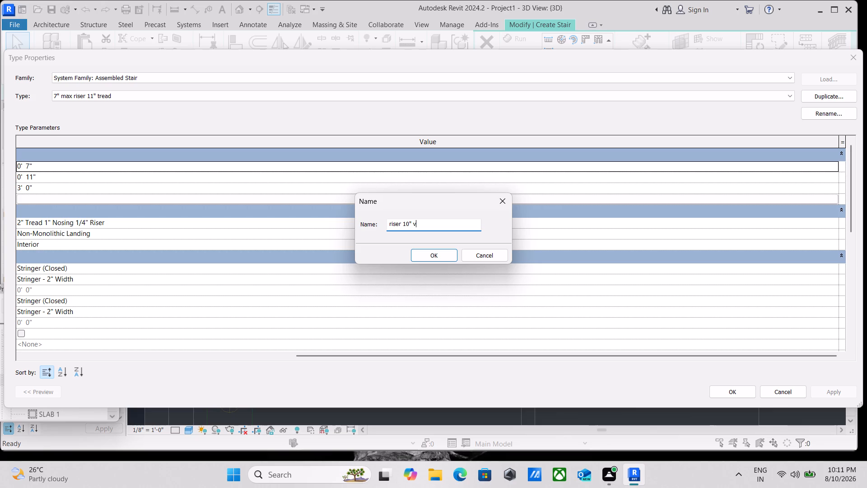
pyautogui.press('BackSpace')
pyautogui.press('BackSpace')
pyautogui.press('space')
pyautogui.write('x')
pyautogui.press('space')
pyautogui.press('BackSpace')
pyautogui.press('BackSpace')
pyautogui.press('BackSpace')
pyautogui.press('BackSpace')
pyautogui.press('BackSpace')
pyautogui.press('BackSpace')
pyautogui.press('6')
pyautogui.write('" x')
pyautogui.press('space')
pyautogui.press('m')
pyautogui.press('BackSpace')
pyautogui.write('tread')
pyautogui.press('space')
pyautogui.write('1')
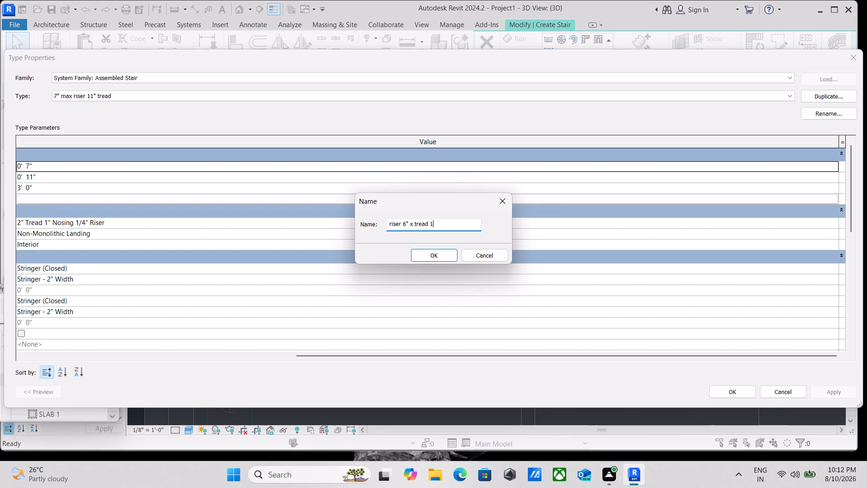
pyautogui.press('0')
pyautogui.hotkey('shift', '"')
pyautogui.click(440, 252)
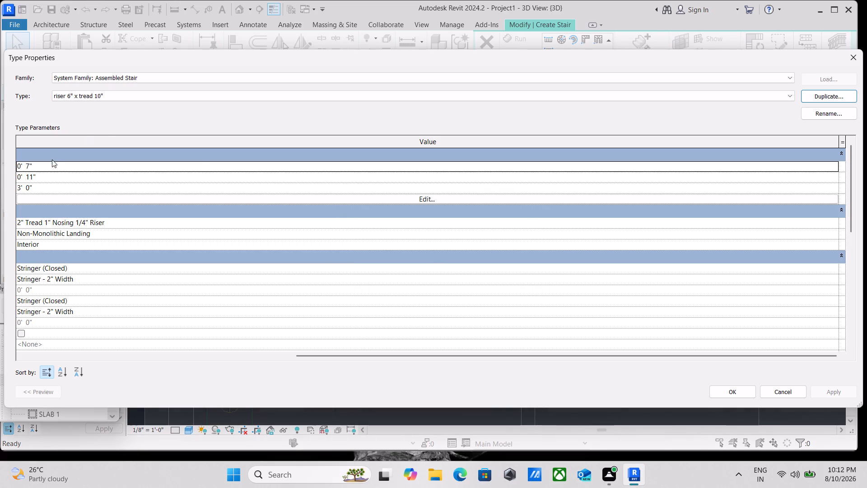
# Set the new stair type's maximum riser height to 6" and minimum tread depth to 10", and finish the stair edit.
pyautogui.click(52, 166)
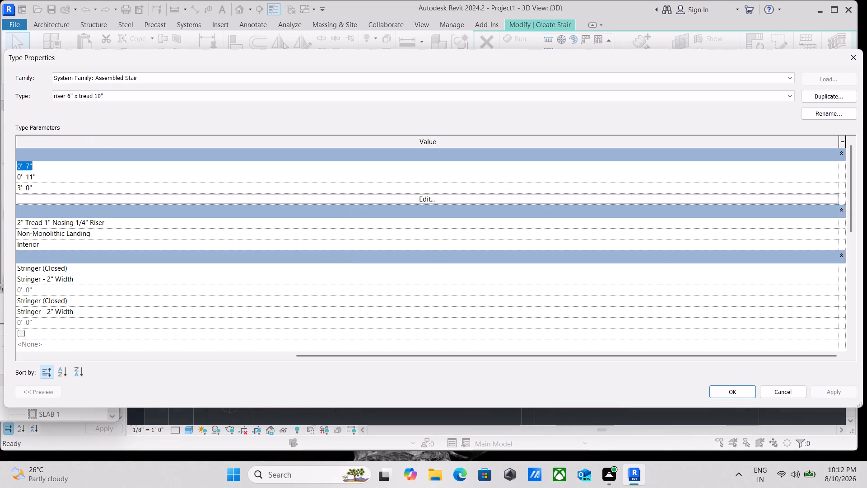
pyautogui.press('6')
pyautogui.hotkey('shift', '"')
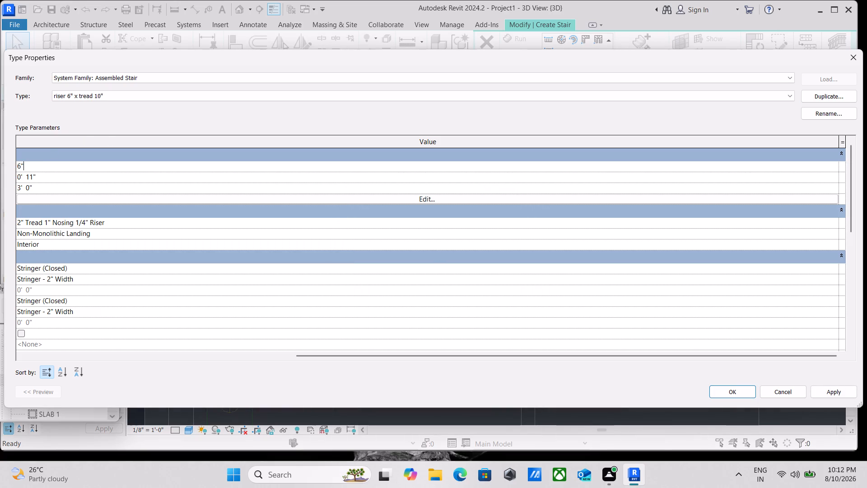
pyautogui.click(53, 174)
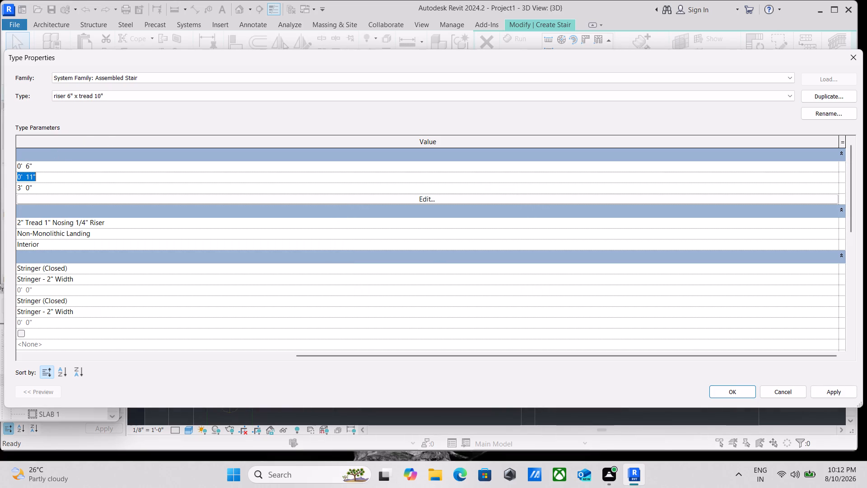
pyautogui.write('10')
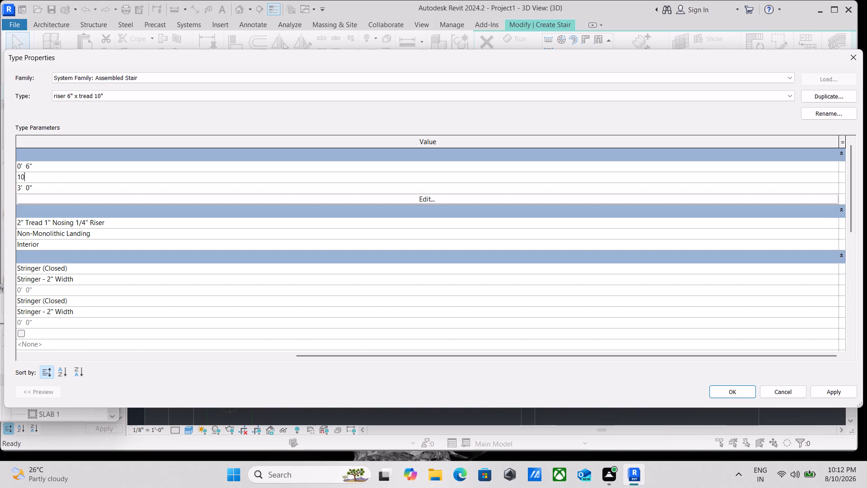
pyautogui.hotkey('shift', '"')
pyautogui.click(846, 395)
pyautogui.click(734, 390)
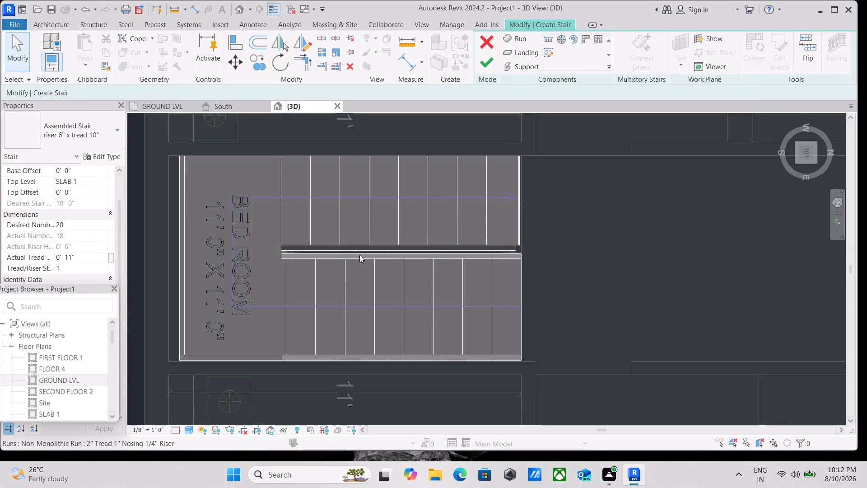
pyautogui.scroll(-1, 375, 244)
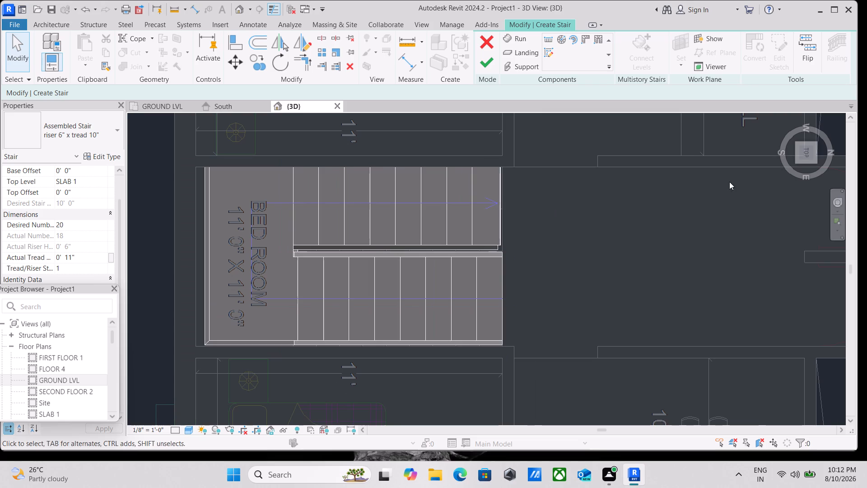
pyautogui.click(816, 162)
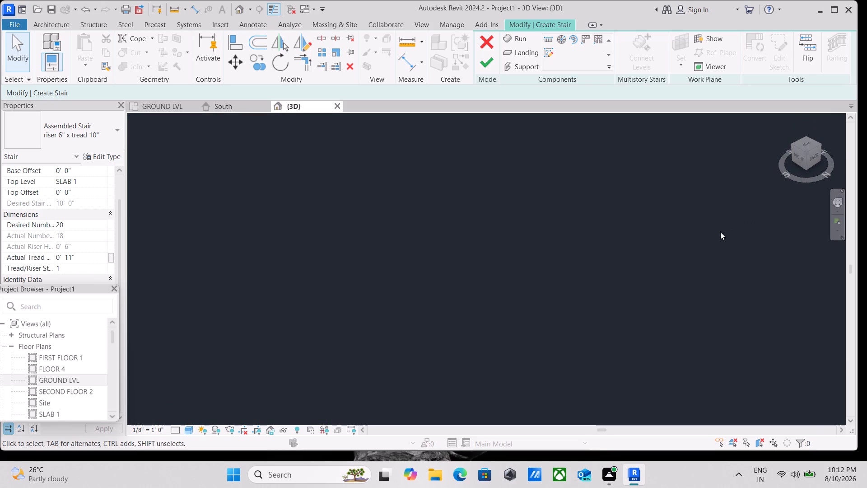
pyautogui.scroll(2, 608, 279)
pyautogui.scroll(7, 571, 206)
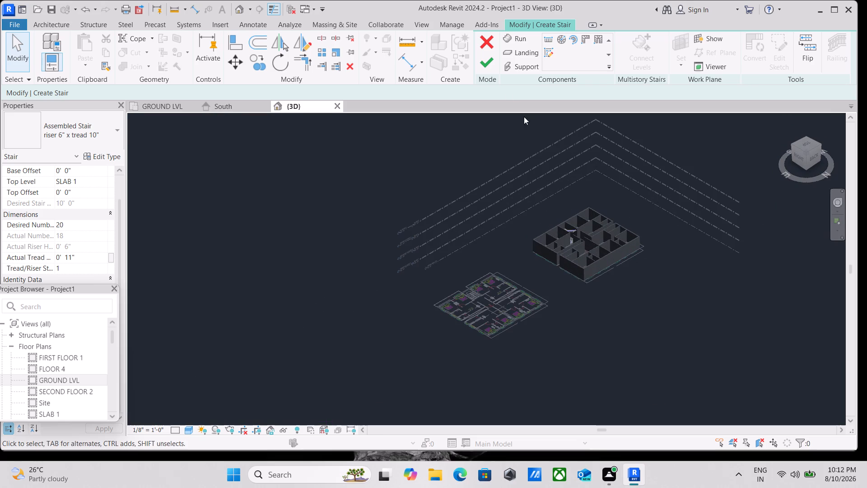
pyautogui.click(479, 66)
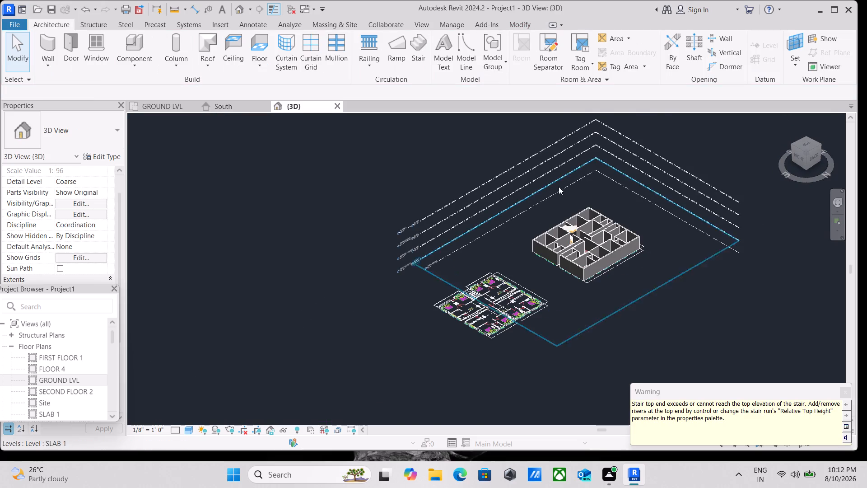
# Examine the edited staircase and its railings among the building's walls, both close up and from farther away.
pyautogui.scroll(4, 559, 187)
pyautogui.scroll(9, 608, 267)
pyautogui.scroll(8, 562, 256)
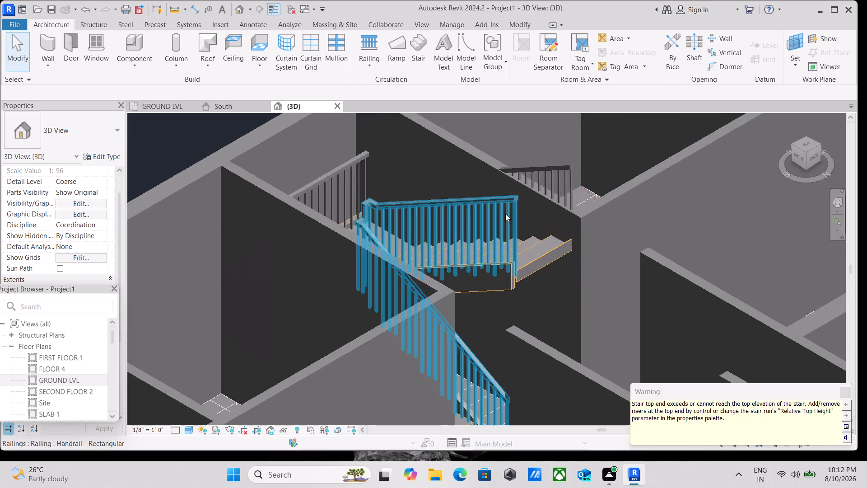
pyautogui.scroll(5, 534, 226)
pyautogui.scroll(-8, 546, 222)
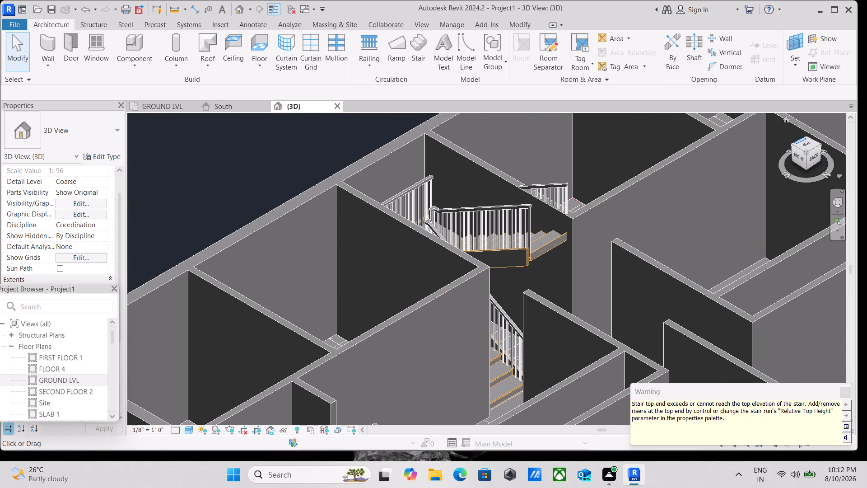
pyautogui.click(800, 140)
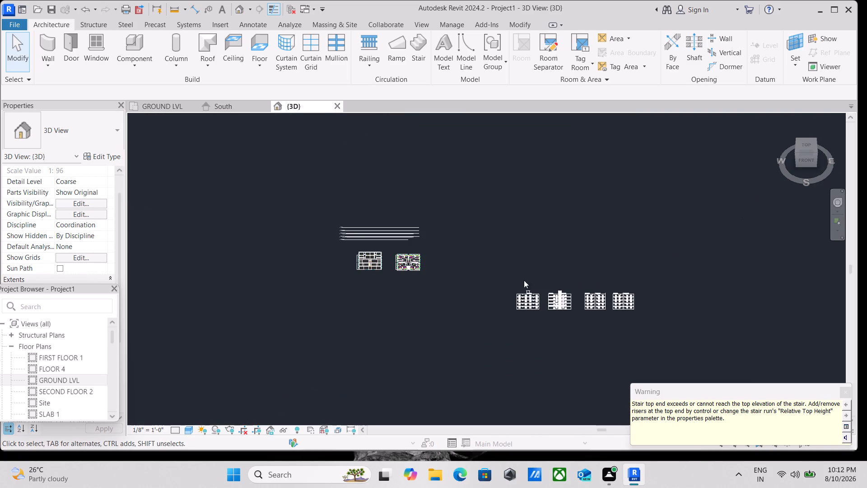
# Examine the ground-floor plan from above, from the apartments down to the staircase and its railings between the bedrooms.
pyautogui.scroll(5, 429, 268)
pyautogui.moveTo(411, 247); pyautogui.dragTo(748, 346, button='middle')
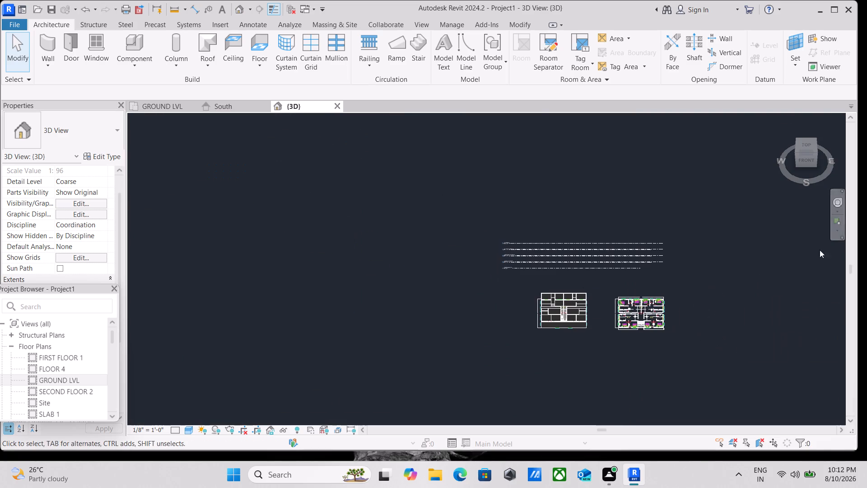
pyautogui.click(809, 146)
pyautogui.scroll(4, 415, 273)
pyautogui.scroll(2, 262, 168)
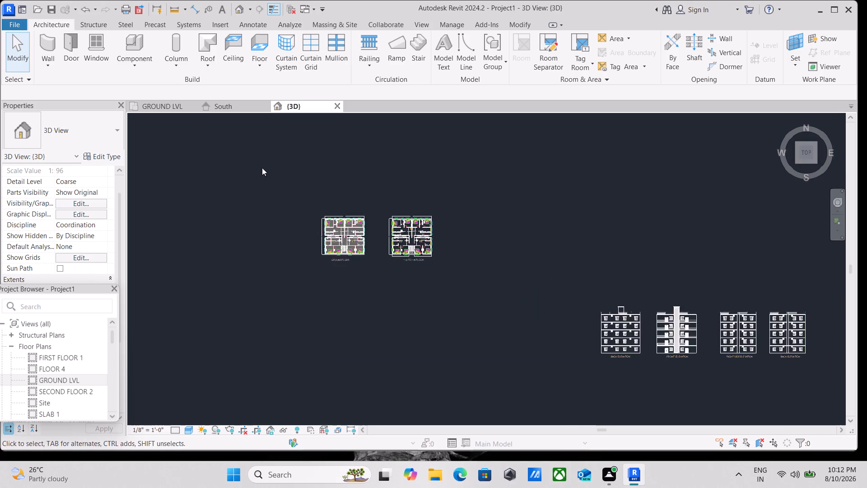
pyautogui.scroll(7, 262, 168)
pyautogui.scroll(10, 375, 261)
pyautogui.scroll(4, 442, 197)
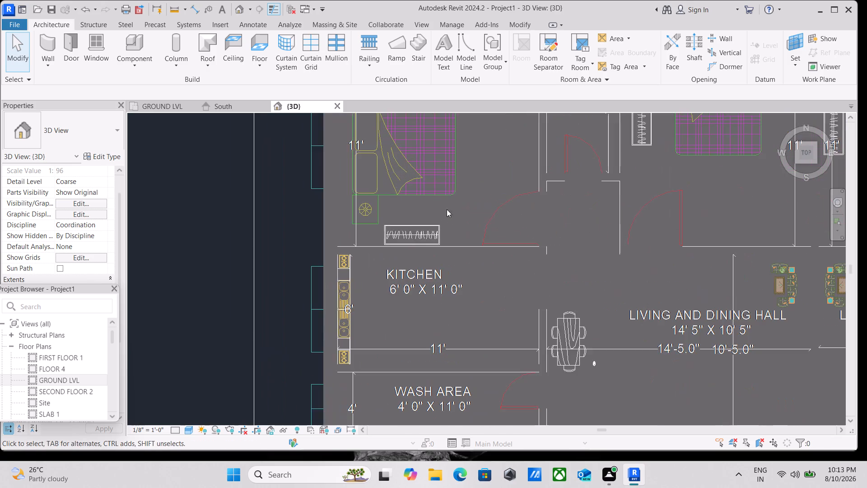
pyautogui.scroll(-5, 448, 225)
pyautogui.scroll(-2, 468, 347)
pyautogui.moveTo(466, 354); pyautogui.dragTo(465, 339, button='middle')
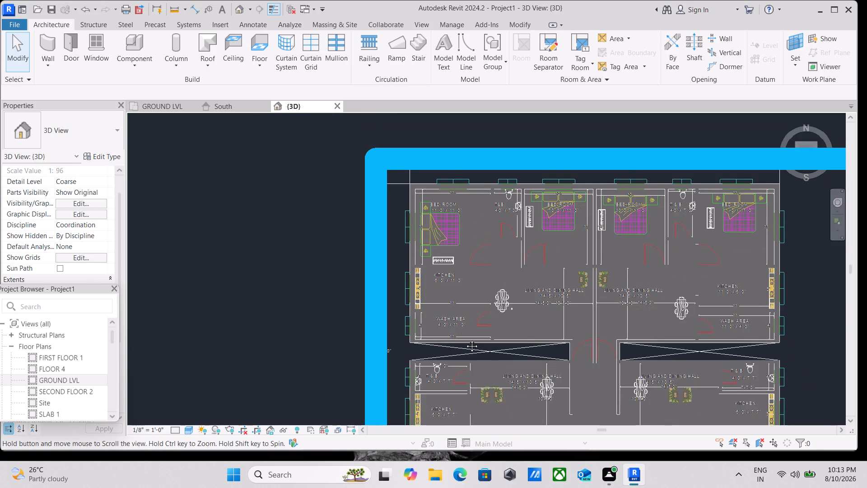
pyautogui.moveTo(465, 339); pyautogui.dragTo(447, 248, button='middle')
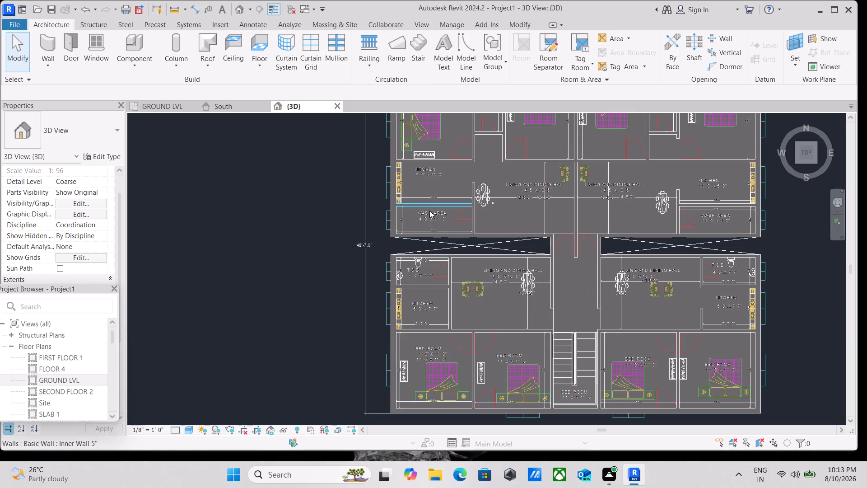
pyautogui.scroll(1, 433, 194)
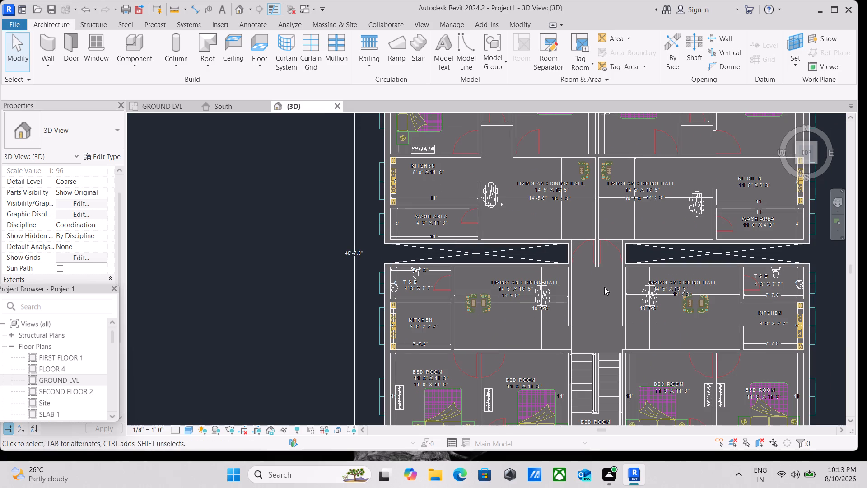
pyautogui.scroll(2, 507, 188)
pyautogui.scroll(-2, 498, 200)
pyautogui.scroll(-1, 516, 159)
pyautogui.moveTo(516, 159); pyautogui.dragTo(470, 260, button='middle')
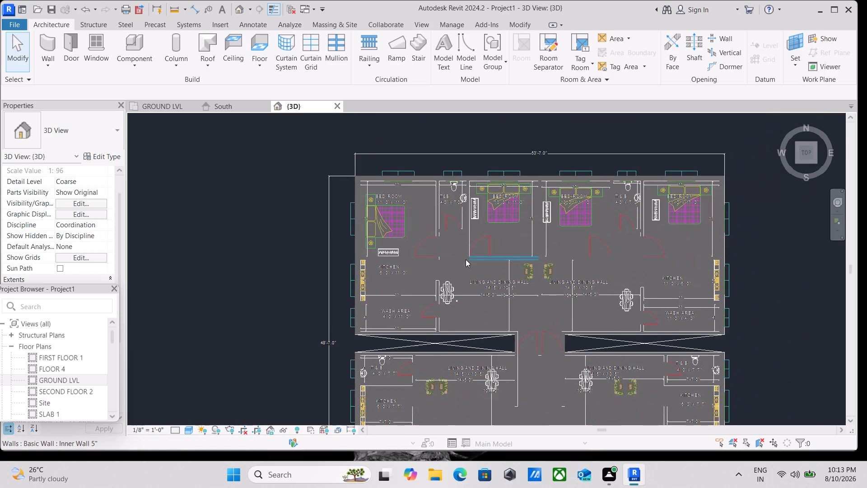
pyautogui.scroll(-1, 484, 314)
pyautogui.moveTo(487, 321); pyautogui.dragTo(492, 184, button='middle')
pyautogui.scroll(4, 539, 312)
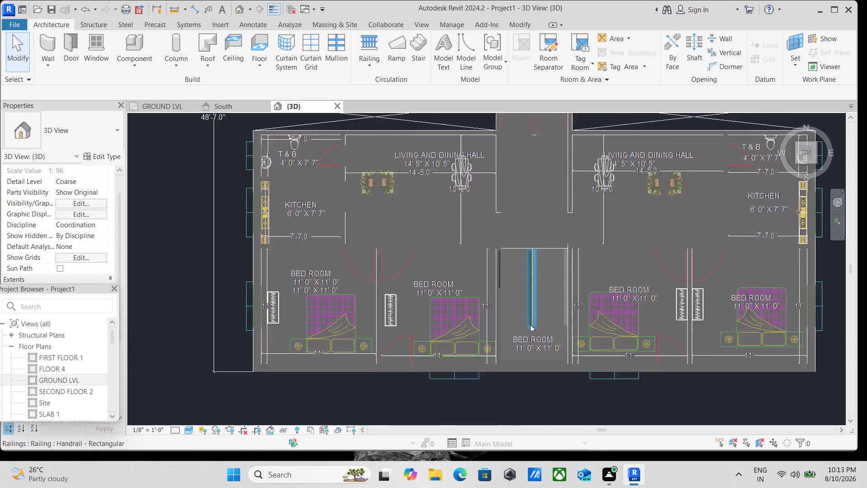
pyautogui.scroll(1, 530, 324)
pyautogui.scroll(3, 479, 346)
pyautogui.moveTo(533, 327); pyautogui.dragTo(489, 314, button='middle')
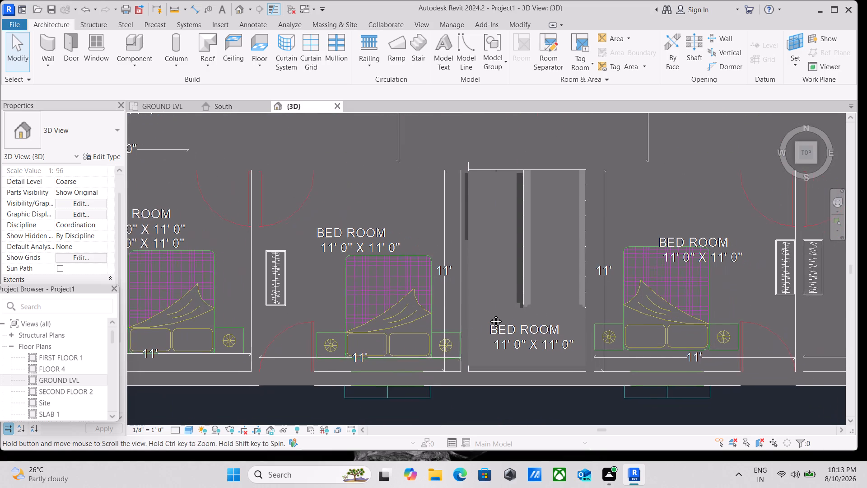
pyautogui.moveTo(489, 314); pyautogui.dragTo(470, 311, button='middle')
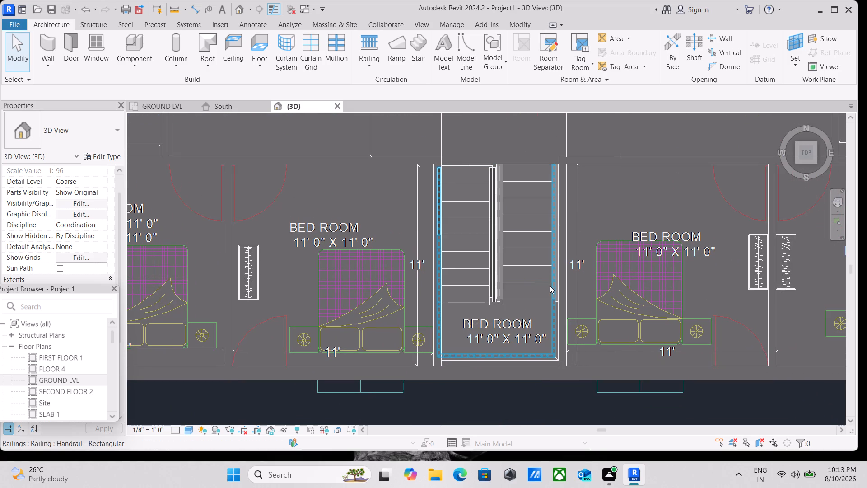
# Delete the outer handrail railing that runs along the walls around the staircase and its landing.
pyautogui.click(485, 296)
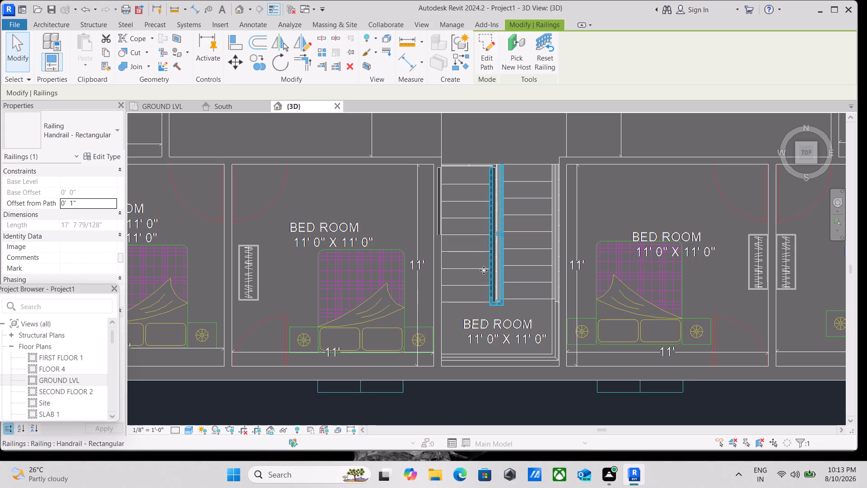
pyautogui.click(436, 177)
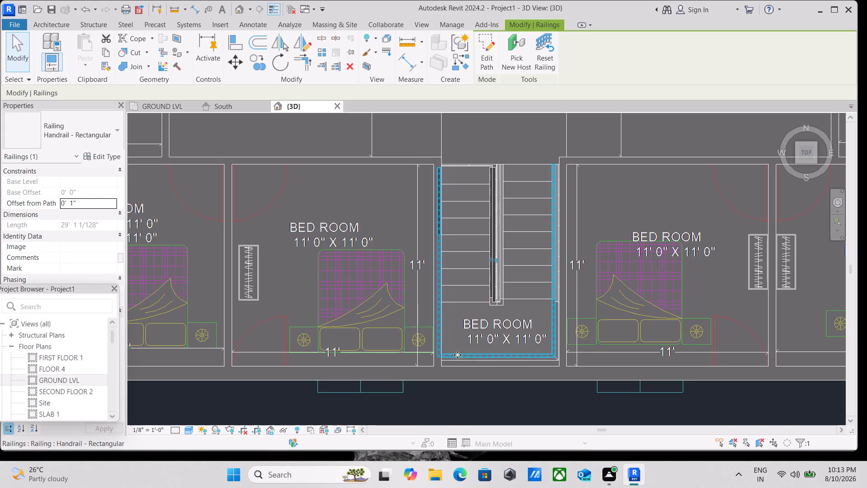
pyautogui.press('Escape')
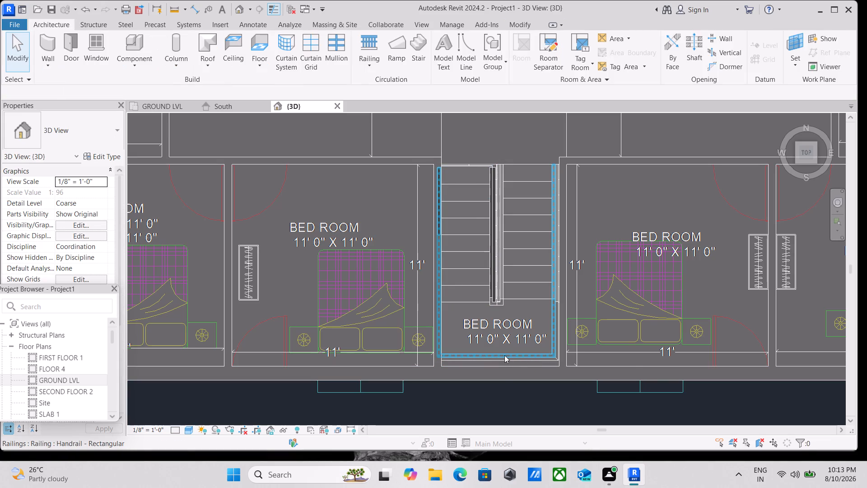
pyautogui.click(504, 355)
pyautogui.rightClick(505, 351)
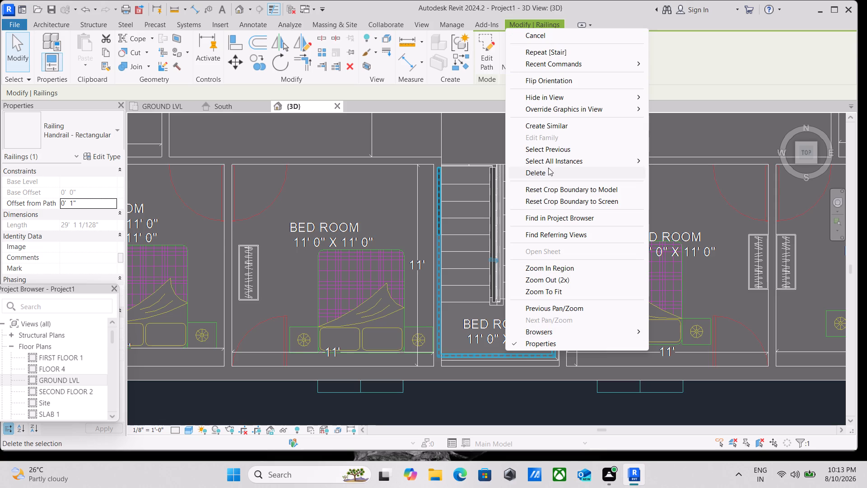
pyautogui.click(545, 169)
# Delete the riser 6" x tread 10" assembled staircase between the bedrooms.
pyautogui.click(500, 248)
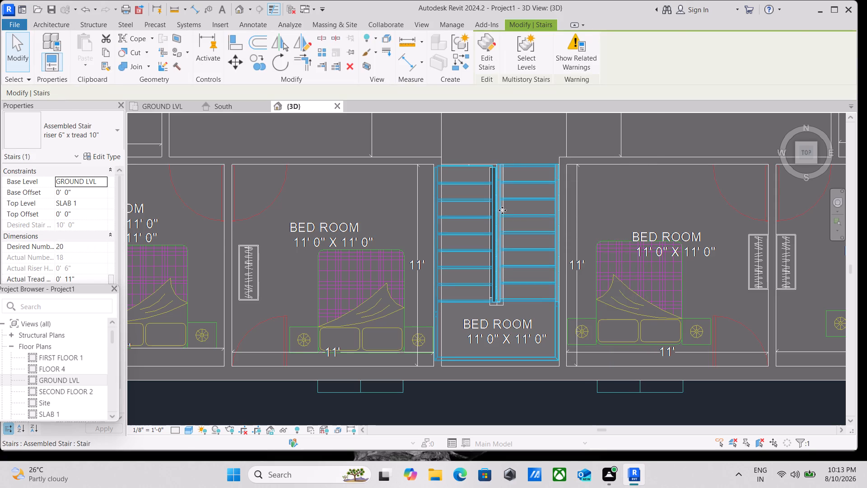
pyautogui.moveTo(513, 139); pyautogui.dragTo(493, 211)
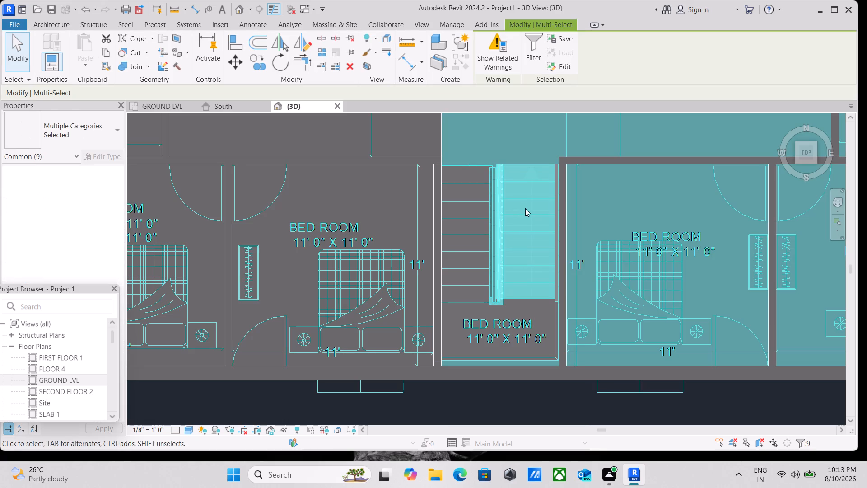
pyautogui.press('Escape')
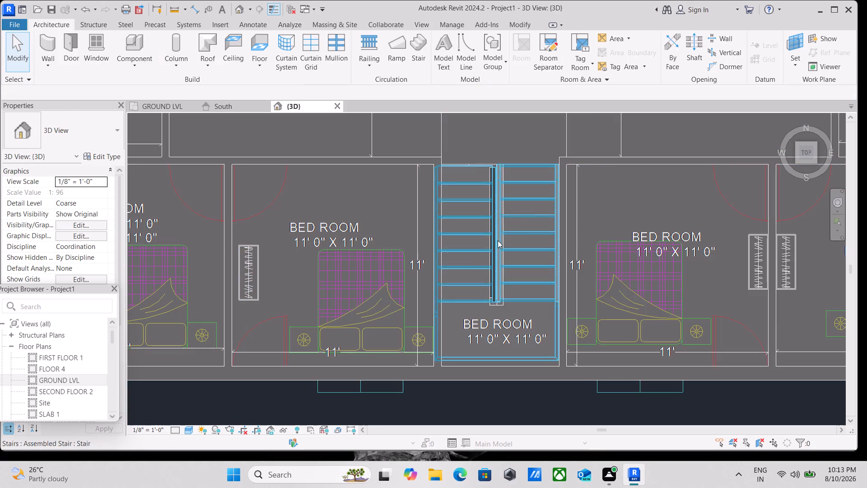
pyautogui.click(504, 240)
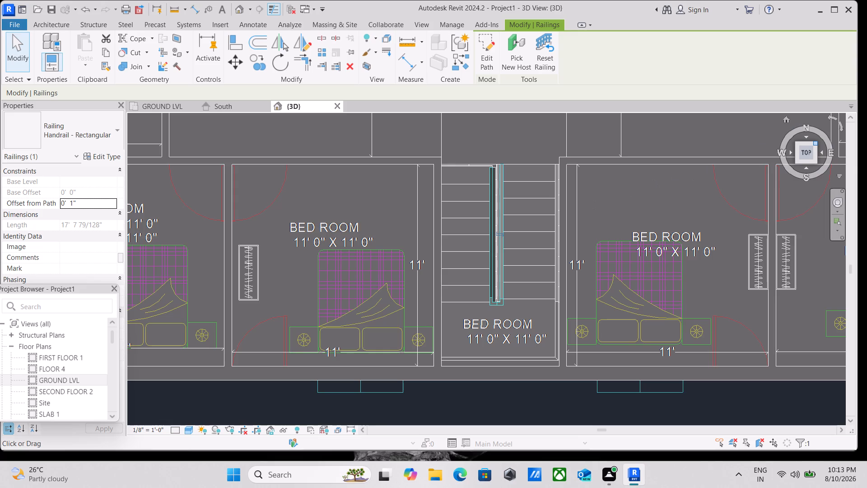
pyautogui.click(817, 142)
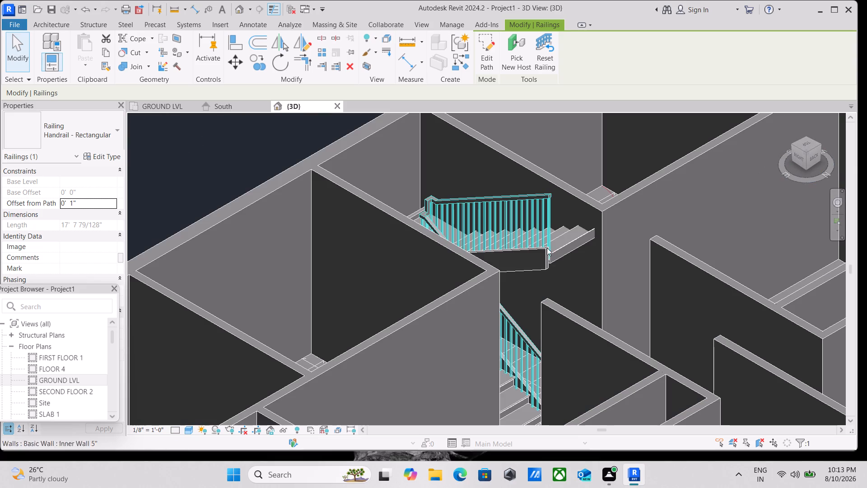
pyautogui.press('Escape')
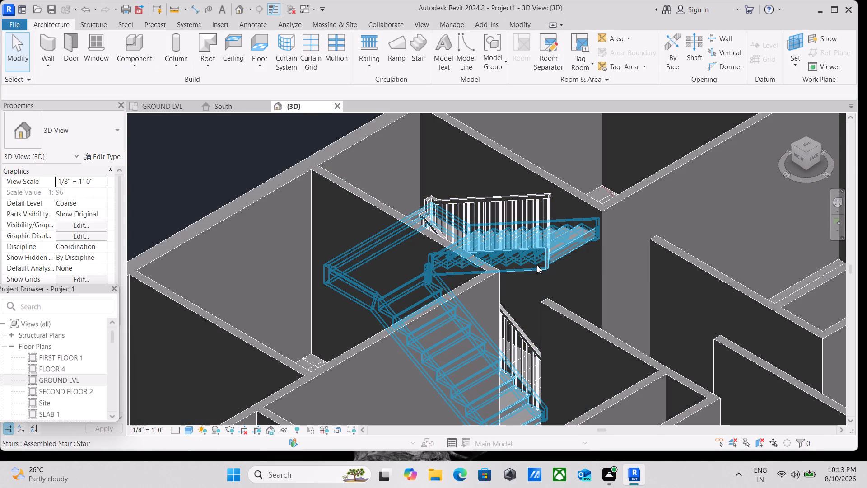
pyautogui.click(545, 263)
pyautogui.rightClick(554, 258)
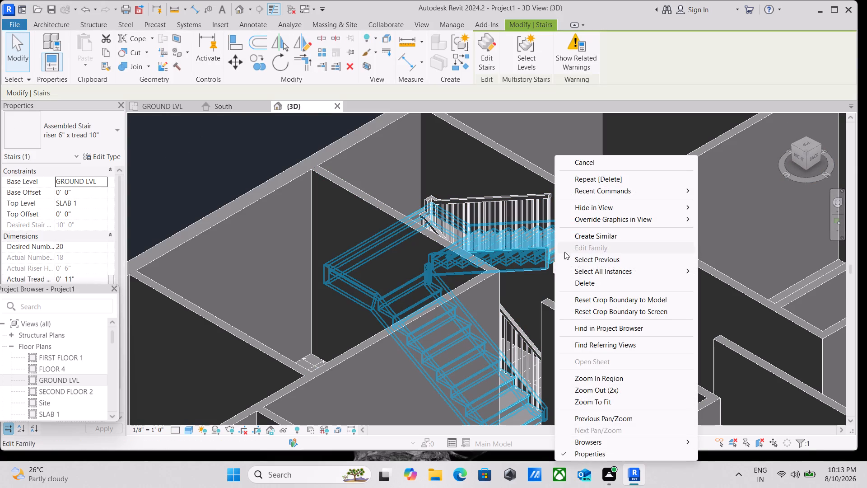
pyautogui.click(586, 282)
pyautogui.scroll(-2, 570, 272)
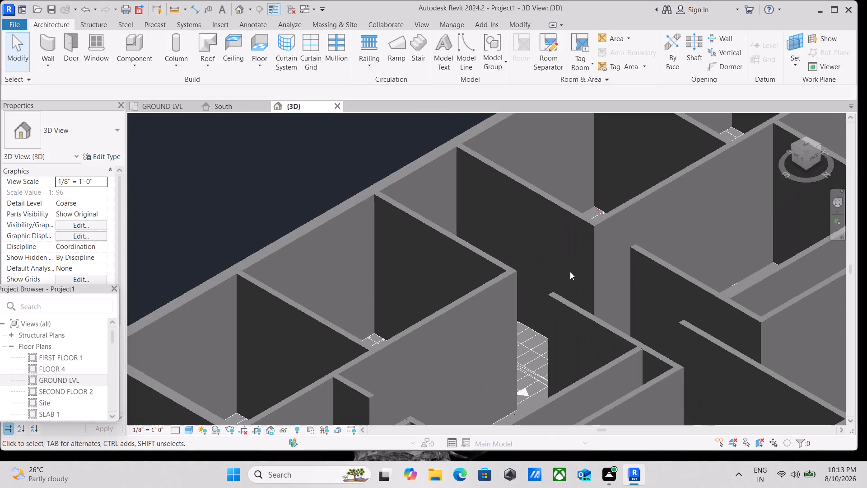
# View the model from the top and start a riser 6" x tread 10" assembled stair over the imported ground-floor staircase between the bedrooms.
pyautogui.click(806, 144)
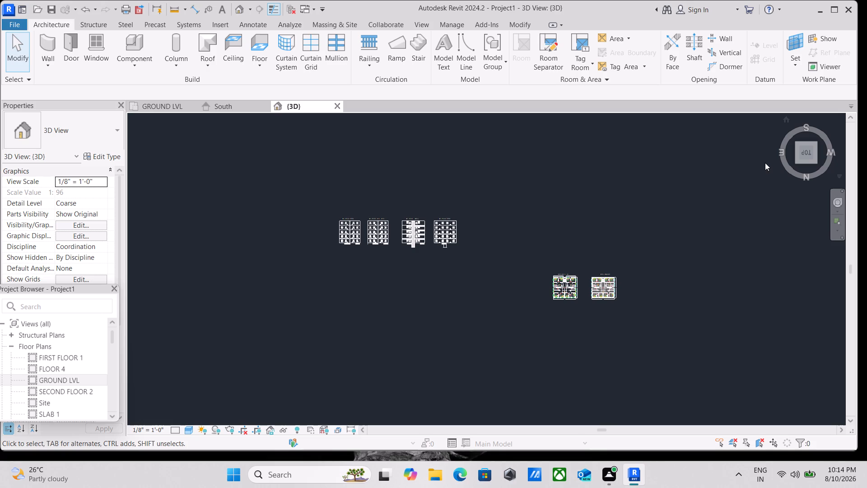
pyautogui.scroll(2, 633, 310)
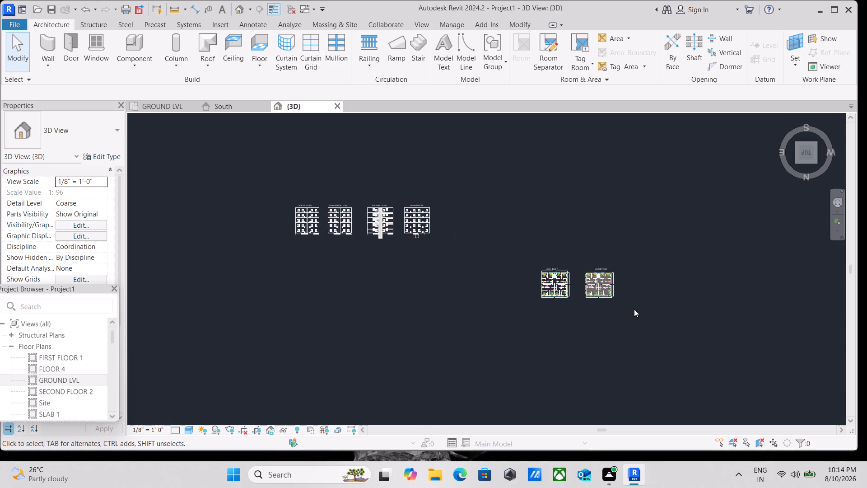
pyautogui.scroll(15, 634, 309)
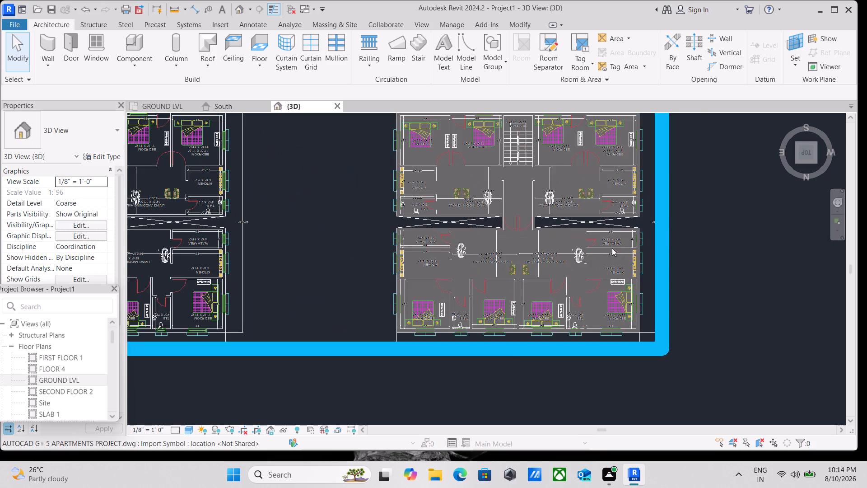
pyautogui.scroll(3, 536, 150)
pyautogui.scroll(2, 512, 187)
pyautogui.moveTo(512, 187); pyautogui.dragTo(499, 366, button='middle')
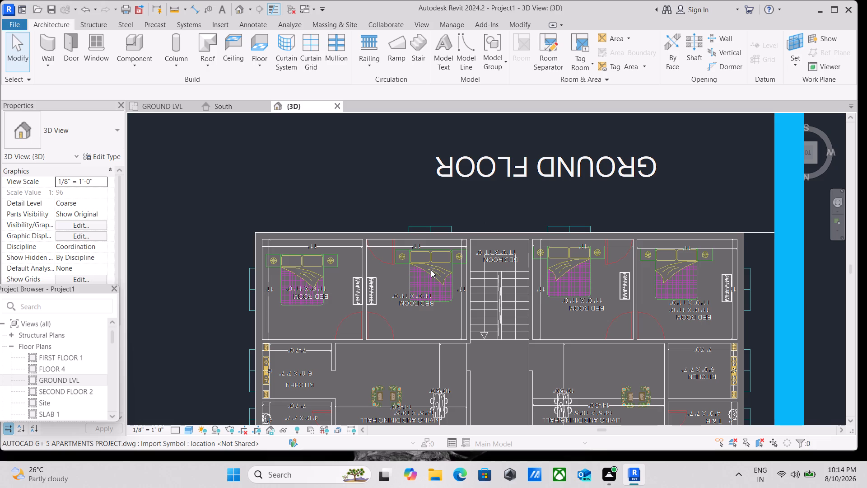
pyautogui.scroll(7, 608, 280)
pyautogui.scroll(1, 335, 201)
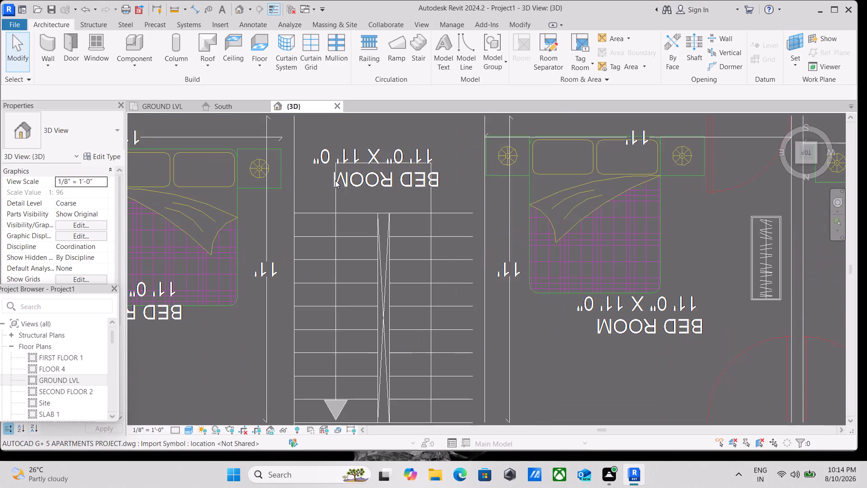
pyautogui.click(420, 64)
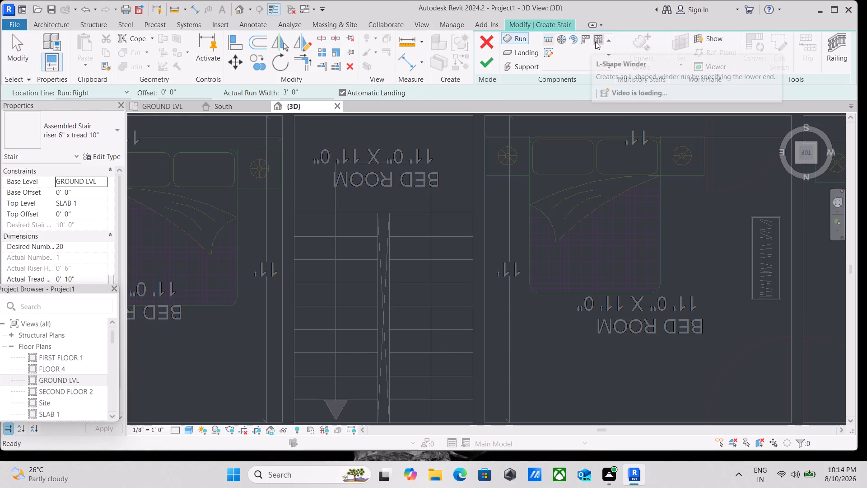
pyautogui.scroll(-1, 310, 327)
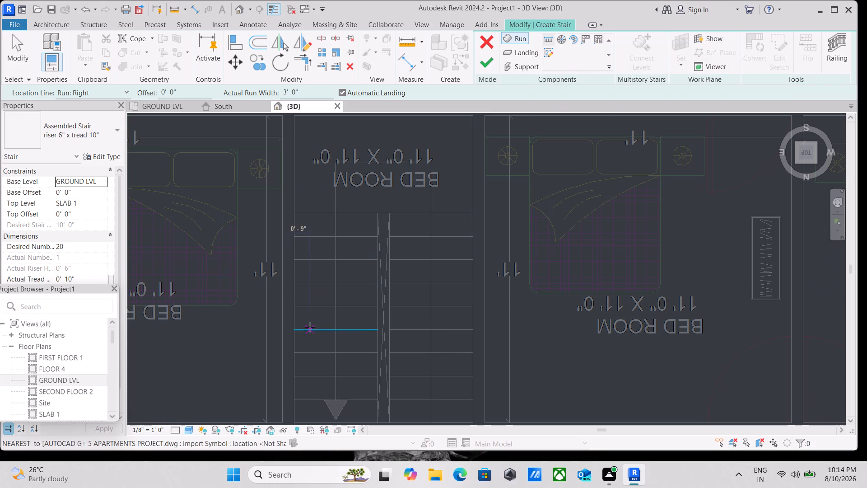
pyautogui.moveTo(320, 309); pyautogui.dragTo(372, 209, button='middle')
pyautogui.click(515, 35)
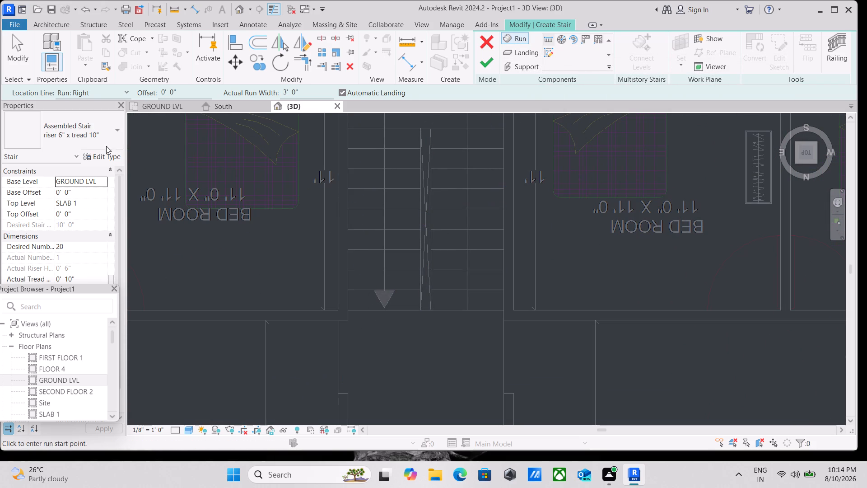
pyautogui.scroll(5, 368, 298)
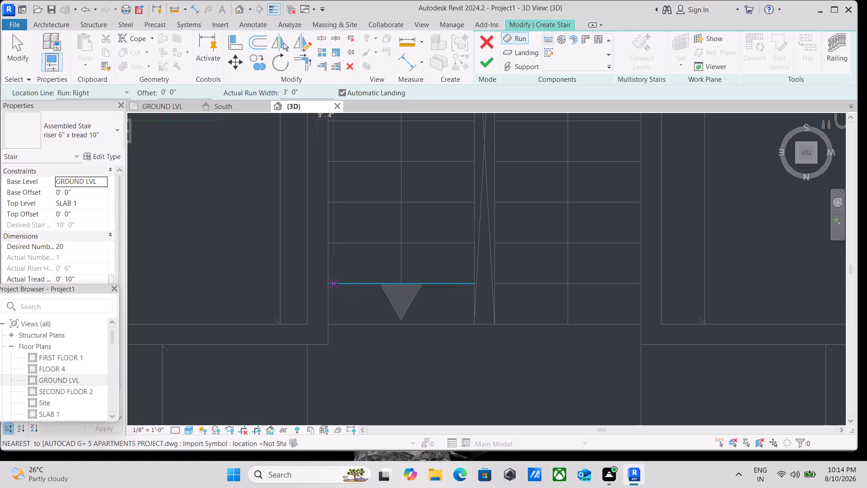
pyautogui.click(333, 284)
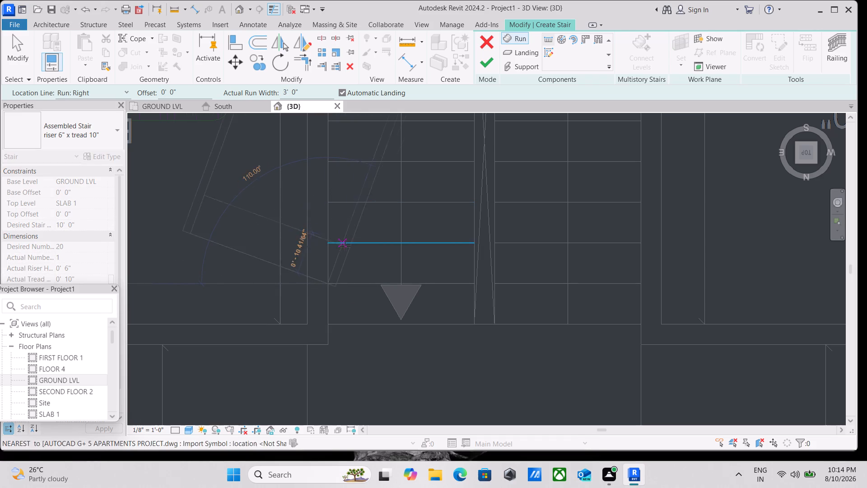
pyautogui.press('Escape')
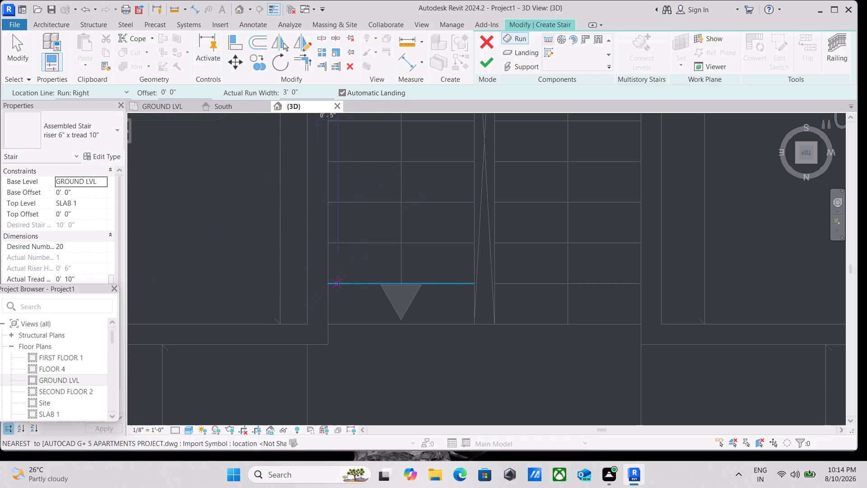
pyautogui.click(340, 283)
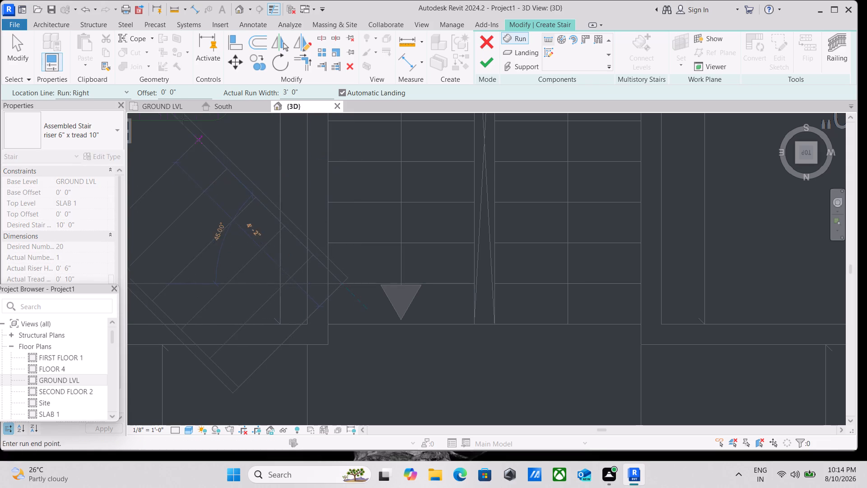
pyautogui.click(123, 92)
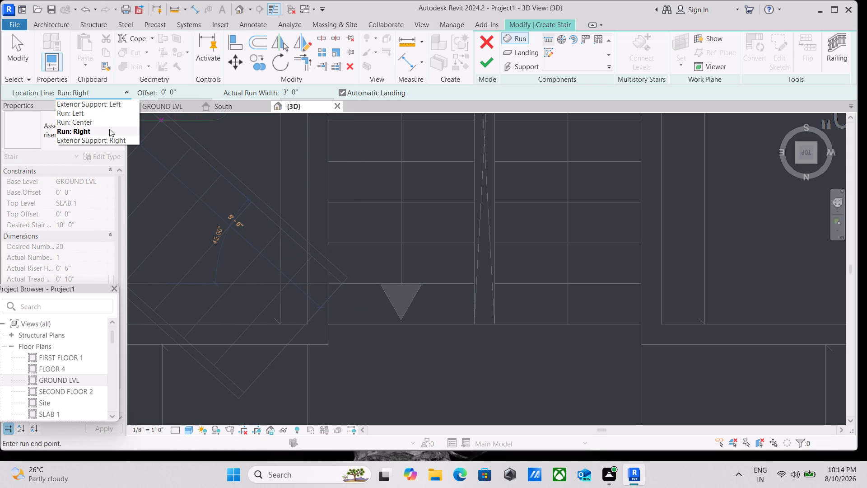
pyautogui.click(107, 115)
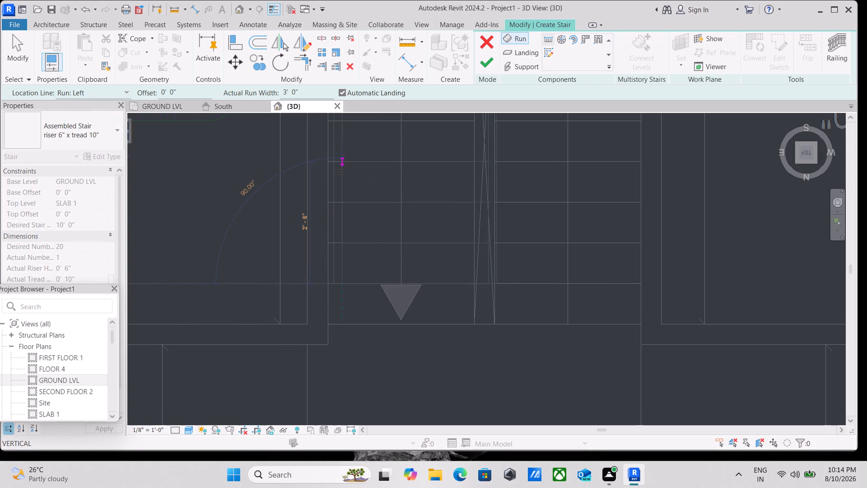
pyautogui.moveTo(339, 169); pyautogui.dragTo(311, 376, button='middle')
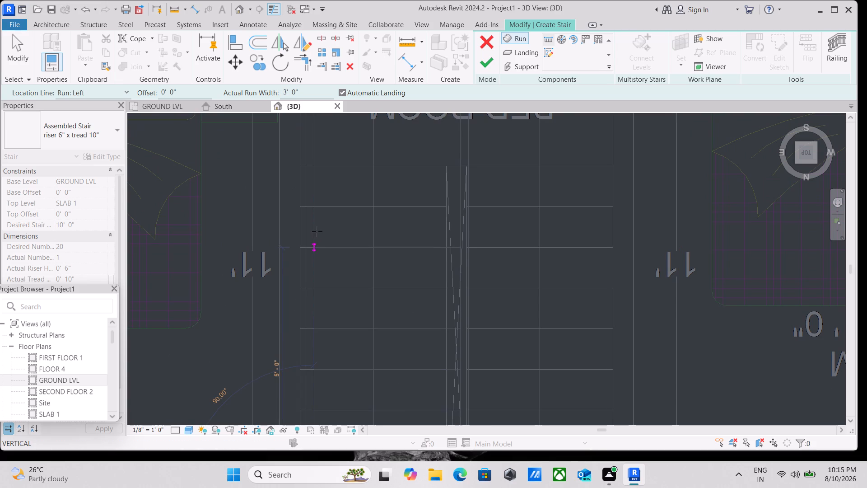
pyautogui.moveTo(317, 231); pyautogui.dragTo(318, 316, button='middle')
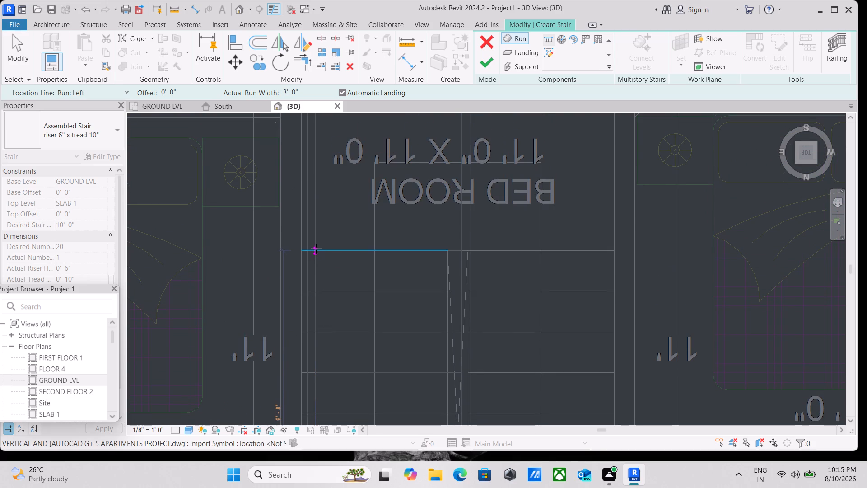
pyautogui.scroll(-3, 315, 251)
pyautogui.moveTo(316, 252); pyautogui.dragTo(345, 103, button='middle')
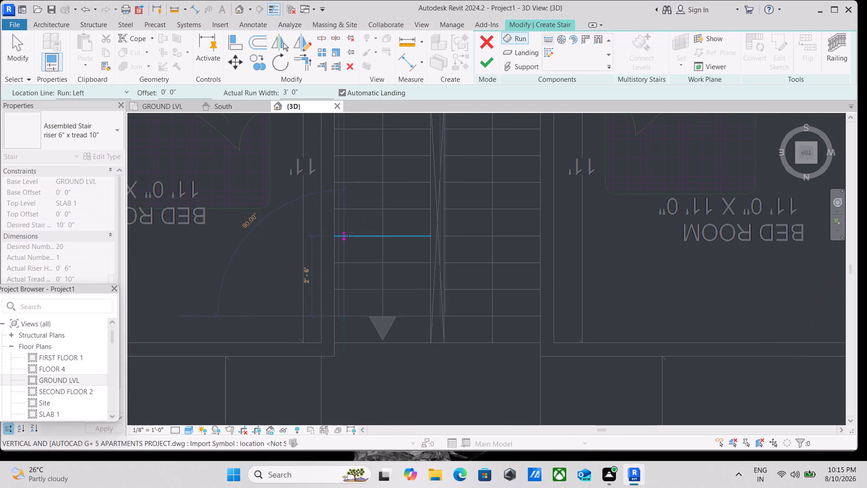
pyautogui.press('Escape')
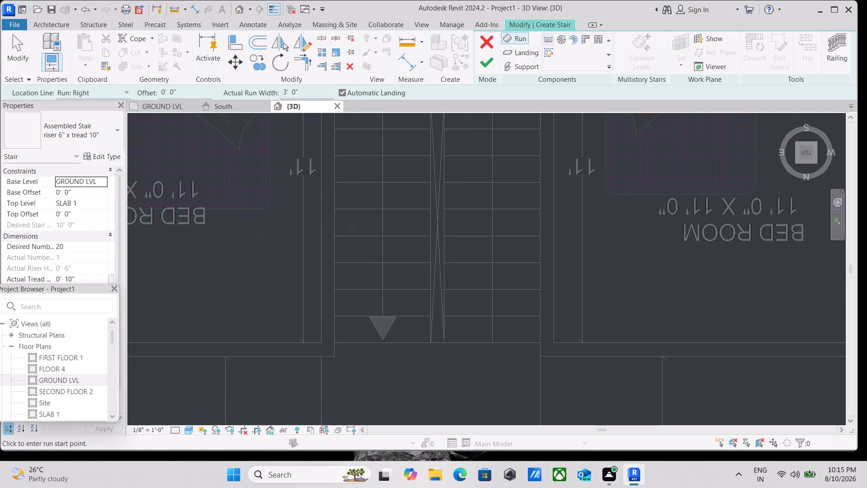
# Draw the first stair flight, 7'-6" long with location line Run: Left, from the marble floor edge to the last tread line before the landing.
pyautogui.scroll(2, 345, 351)
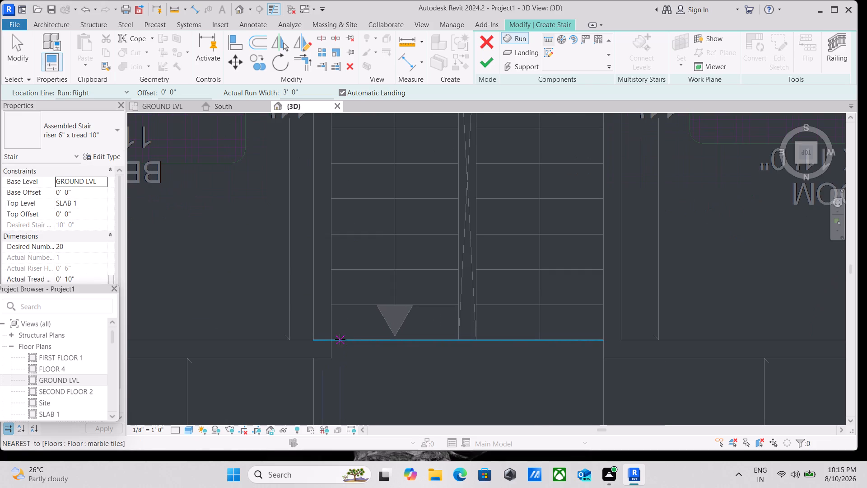
pyautogui.click(342, 340)
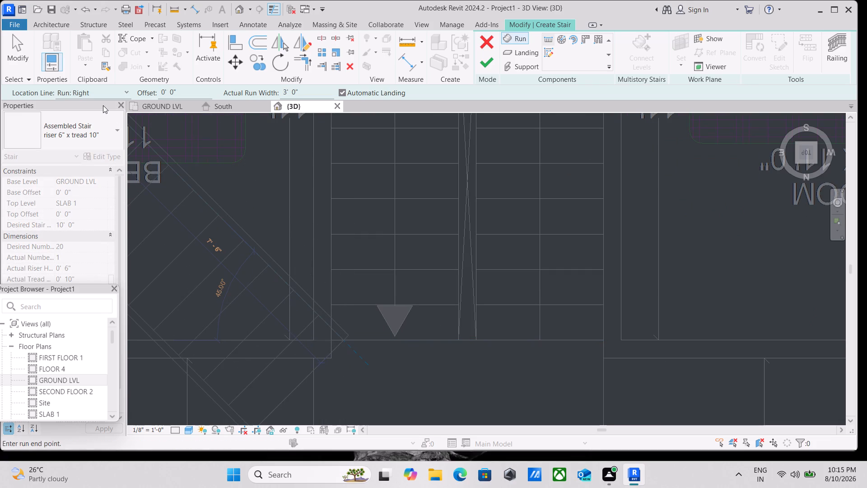
pyautogui.click(122, 90)
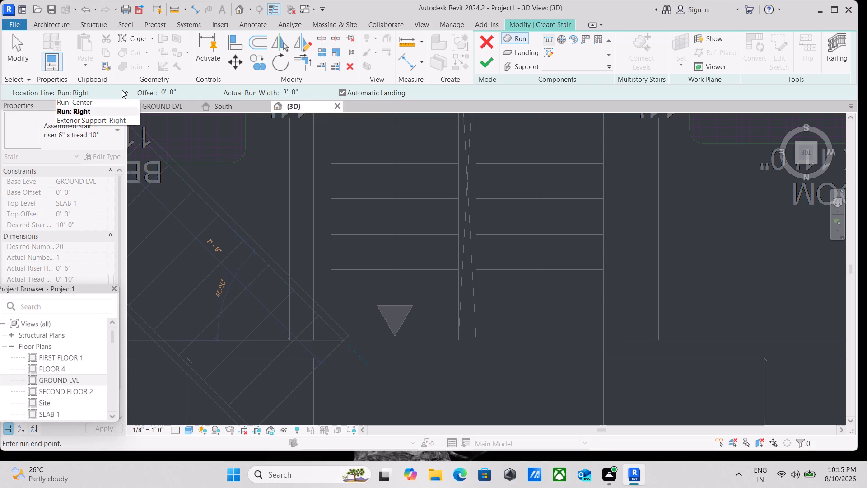
pyautogui.click(106, 114)
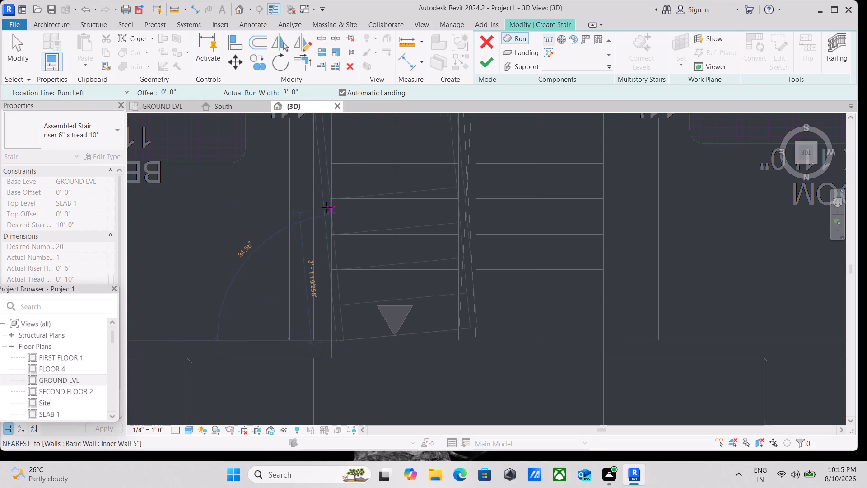
pyautogui.moveTo(345, 181); pyautogui.dragTo(328, 333, button='middle')
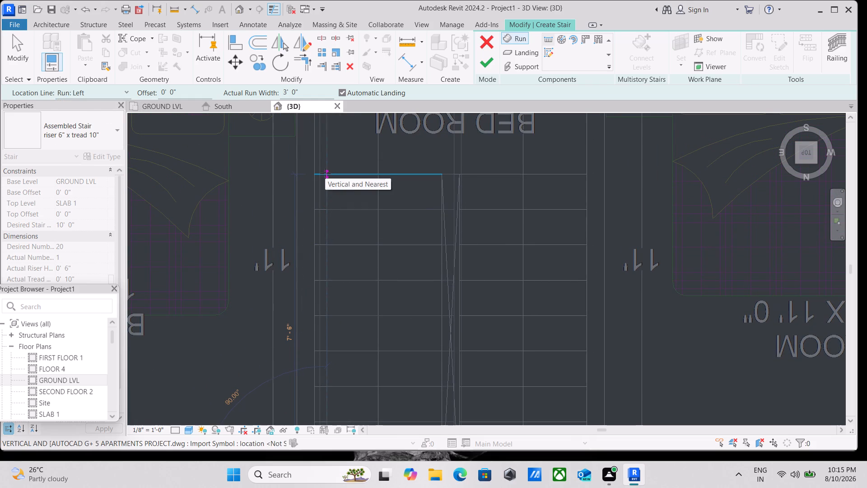
pyautogui.click(325, 174)
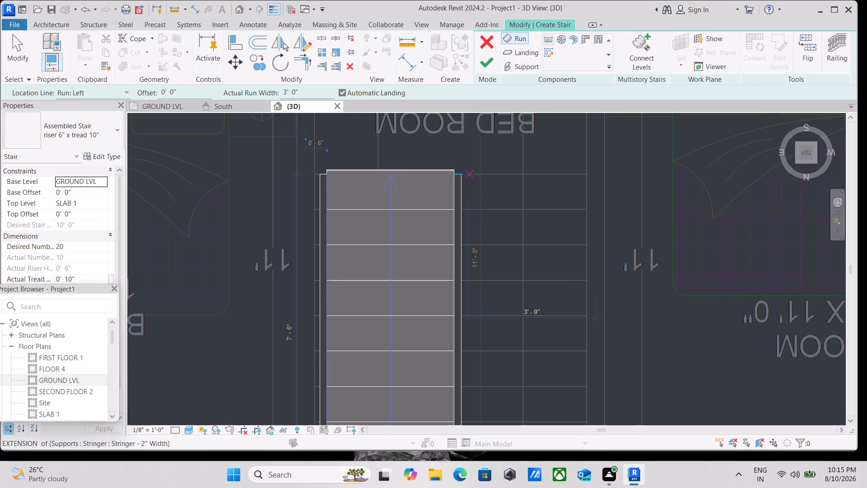
# Draw the parallel return flight, 7'-6" long with location line Run: Right, back to the marble floor edge and finish the stair.
pyautogui.click(469, 174)
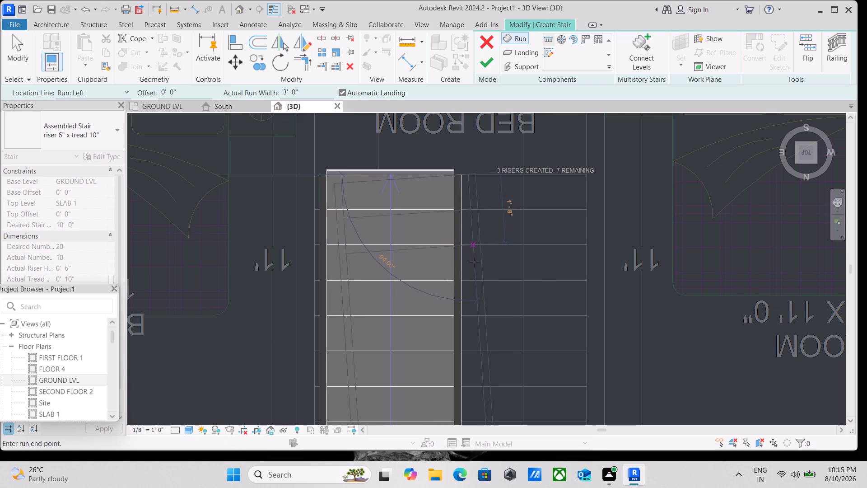
pyautogui.click(116, 95)
pyautogui.click(105, 132)
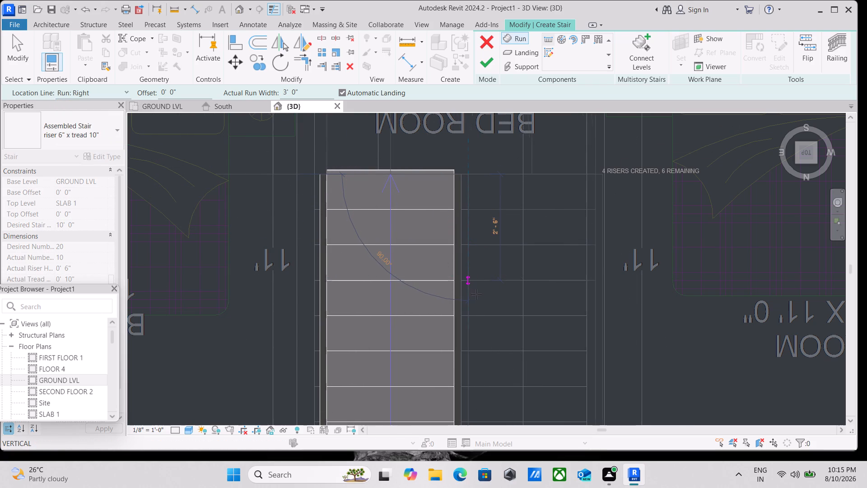
pyautogui.scroll(-1, 470, 300)
pyautogui.moveTo(470, 300); pyautogui.dragTo(470, 156, button='middle')
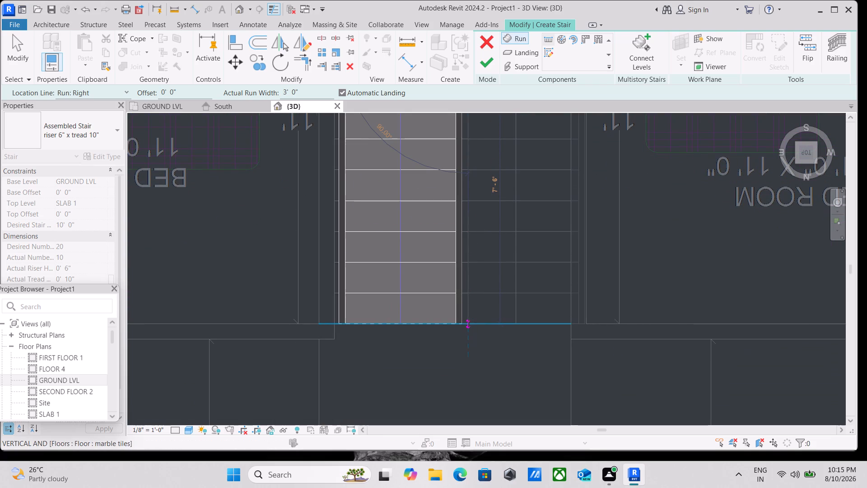
pyautogui.click(469, 324)
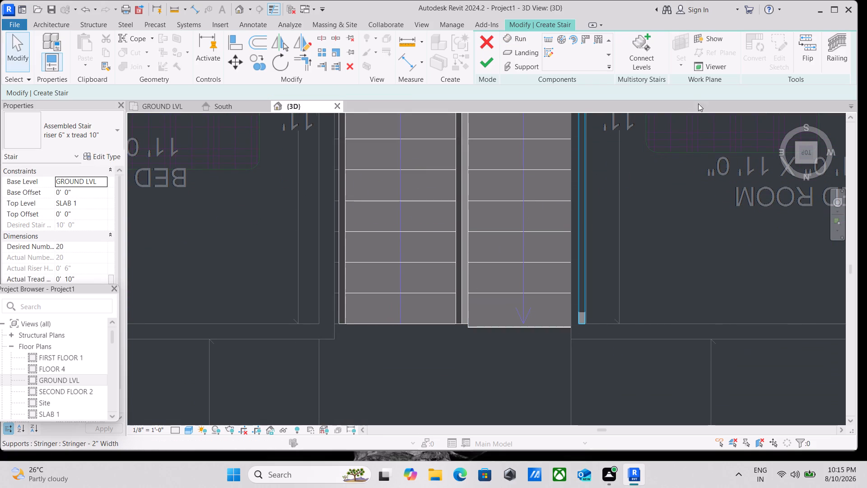
pyautogui.click(484, 65)
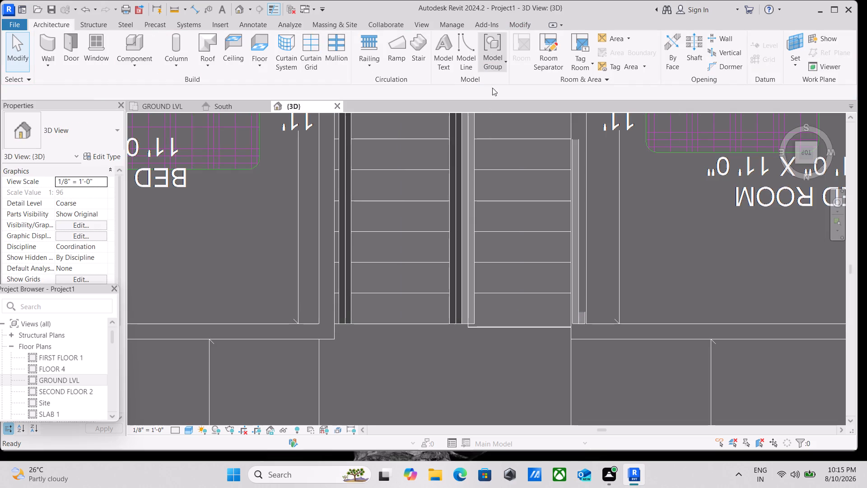
# Examine the new staircase from above, checking its flights, landing and handrail railings against the surrounding walls.
pyautogui.scroll(-3, 529, 233)
pyautogui.moveTo(515, 241); pyautogui.dragTo(464, 279, button='middle')
pyautogui.scroll(2, 618, 295)
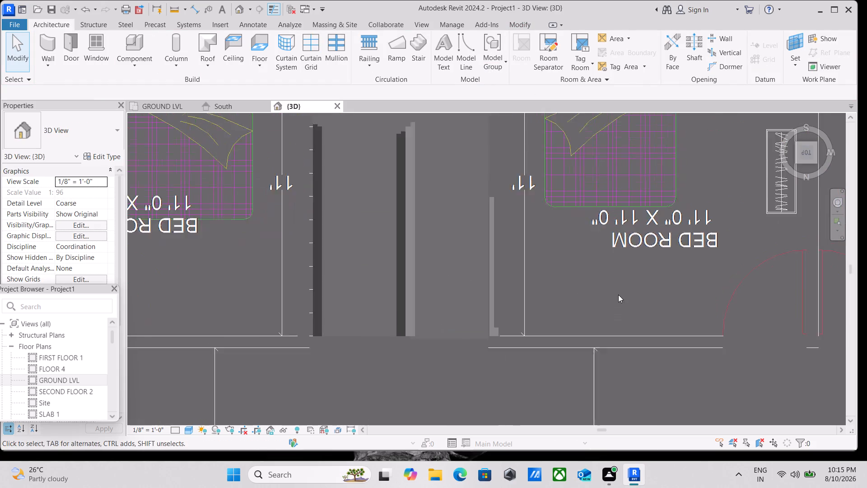
pyautogui.scroll(3, 499, 314)
pyautogui.scroll(3, 438, 388)
pyautogui.scroll(-13, 471, 334)
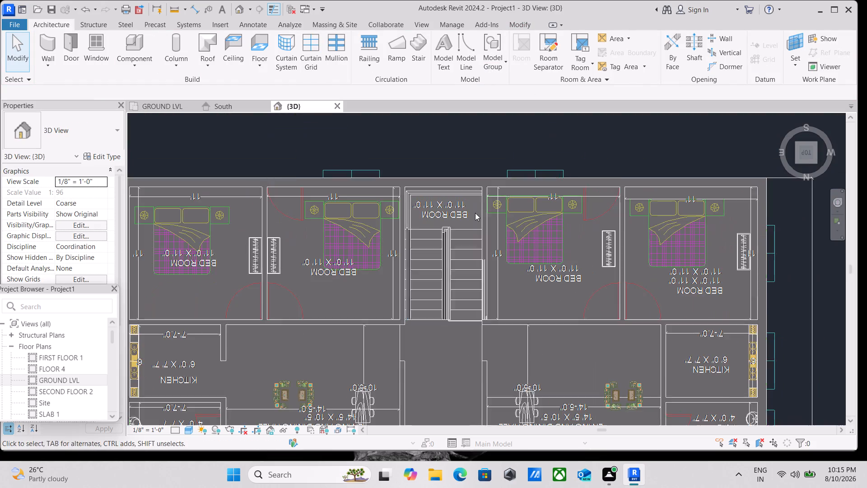
pyautogui.scroll(10, 476, 214)
pyautogui.scroll(3, 298, 214)
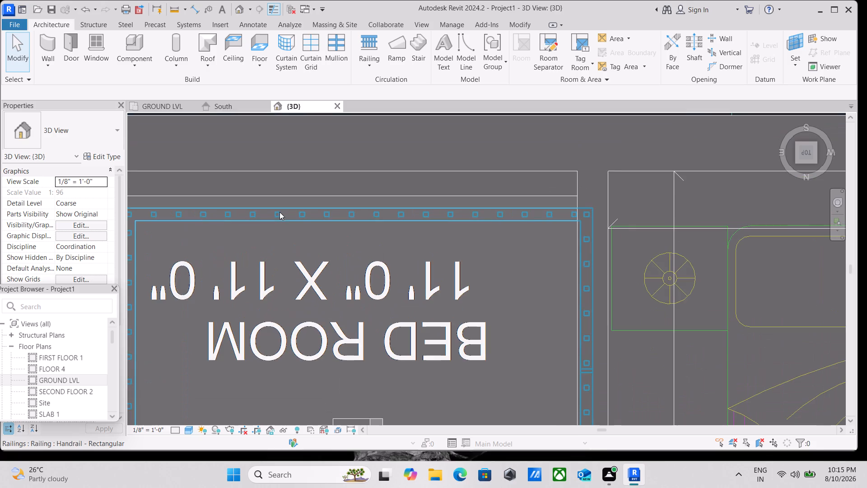
pyautogui.scroll(-2, 379, 239)
pyautogui.scroll(-3, 568, 213)
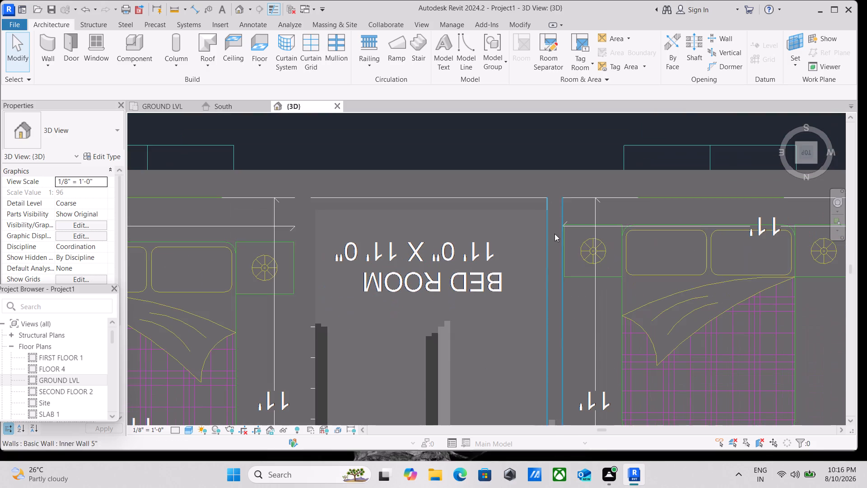
pyautogui.moveTo(474, 382); pyautogui.dragTo(471, 224, button='middle')
pyautogui.scroll(4, 428, 328)
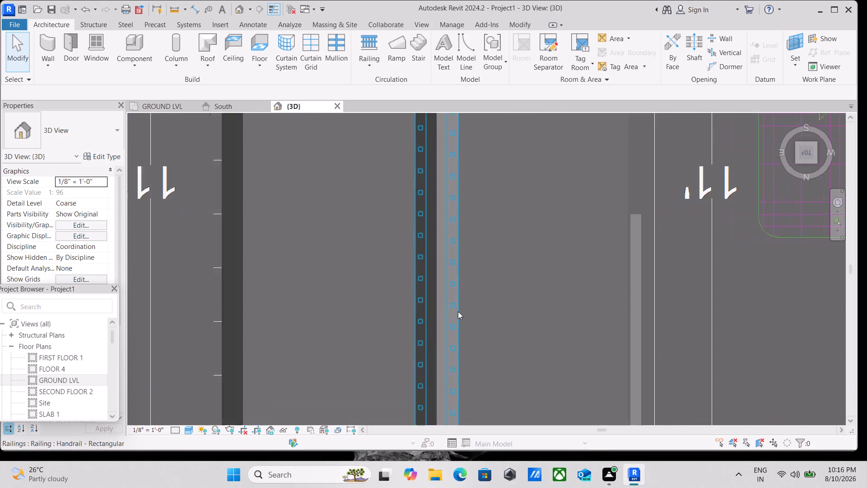
pyautogui.scroll(1, 458, 311)
pyautogui.scroll(-8, 458, 307)
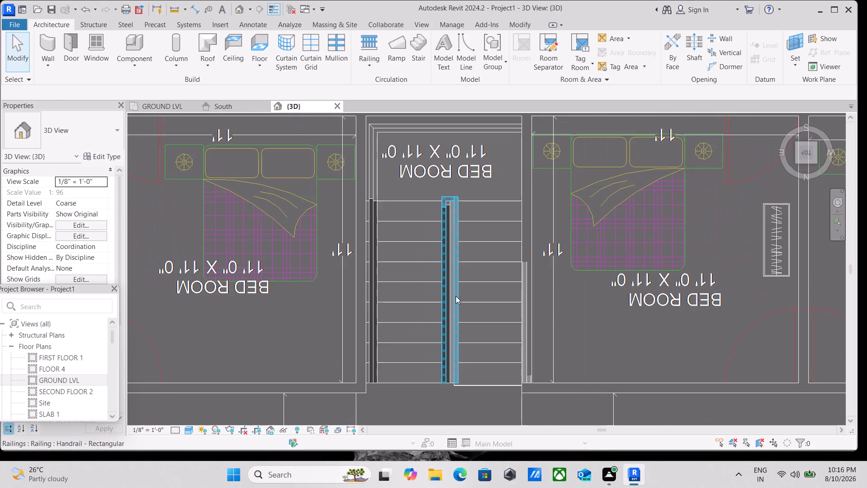
# Examine the handrail railing between the two stair flights, from above and in an angled 3D view.
pyautogui.click(456, 296)
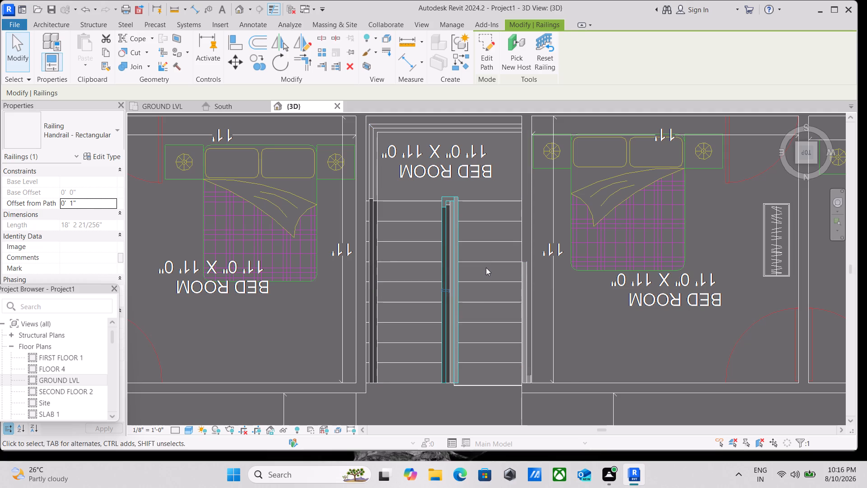
pyautogui.scroll(9, 450, 291)
pyautogui.scroll(-1, 452, 267)
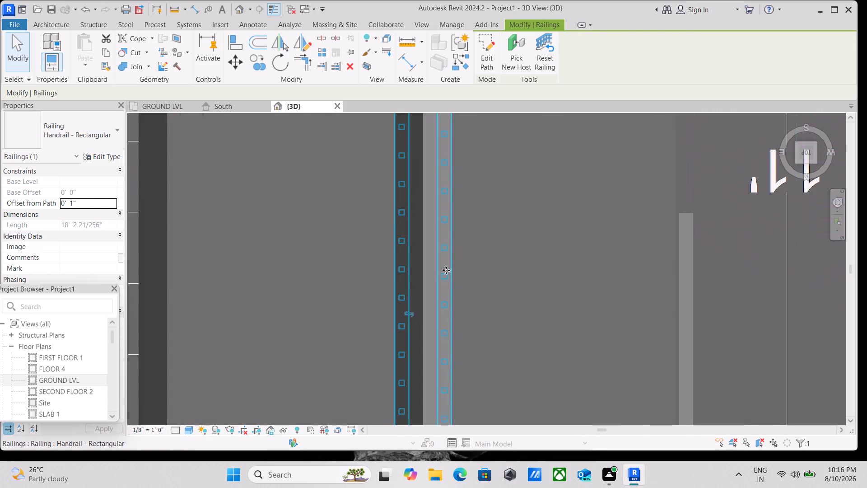
pyautogui.scroll(-1, 446, 270)
pyautogui.click(444, 274)
pyautogui.scroll(-8, 439, 346)
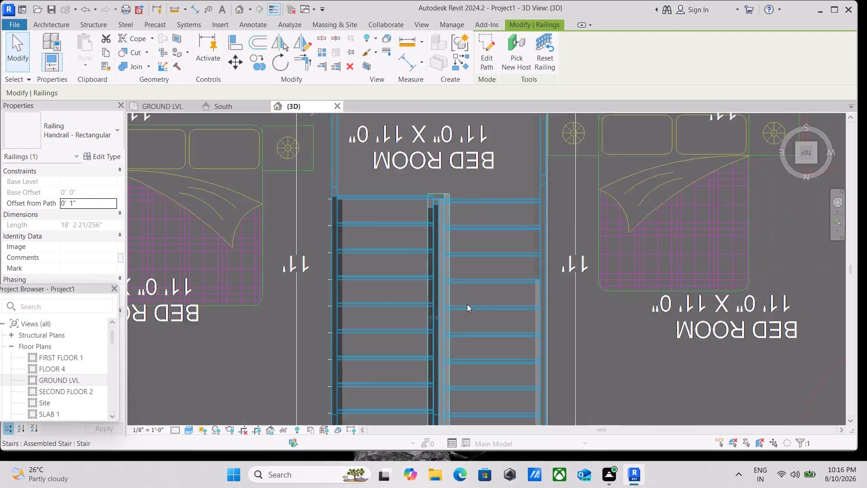
pyautogui.scroll(-2, 467, 304)
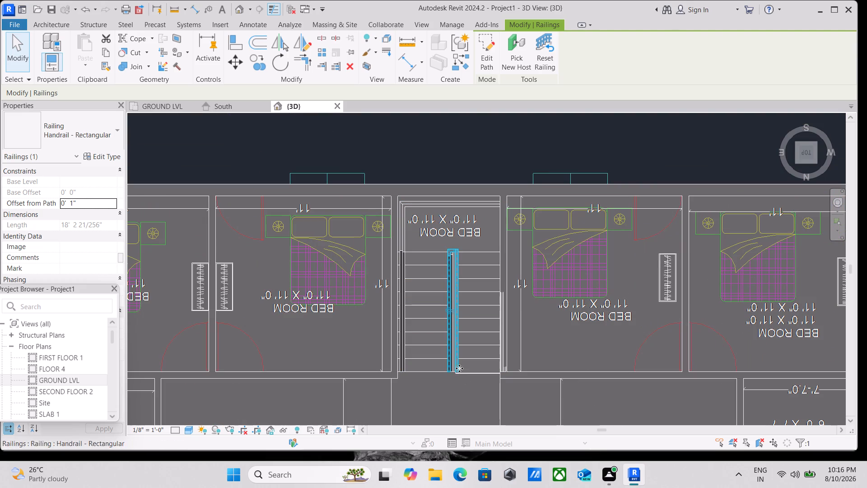
pyautogui.click(797, 164)
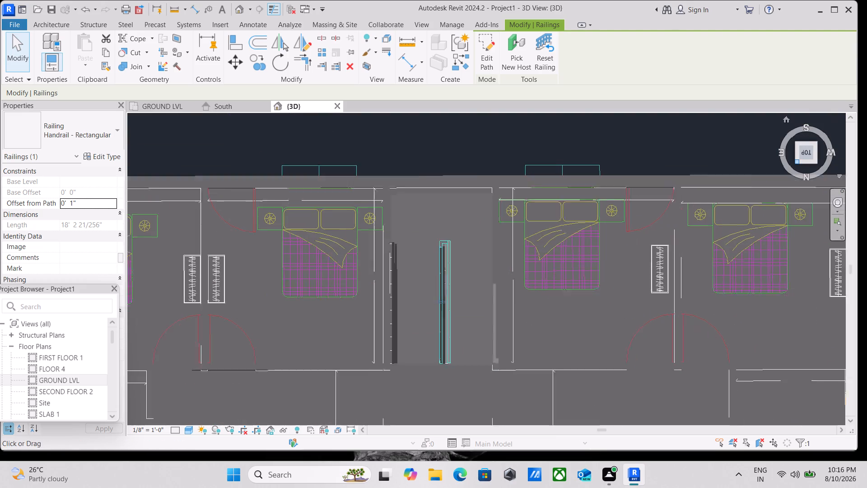
pyautogui.scroll(4, 296, 330)
pyautogui.scroll(-2, 560, 215)
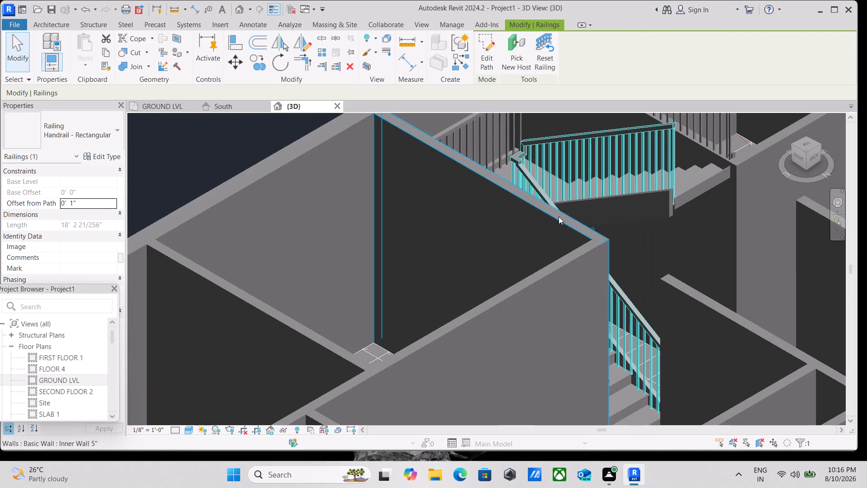
pyautogui.moveTo(559, 217); pyautogui.dragTo(466, 277, button='middle')
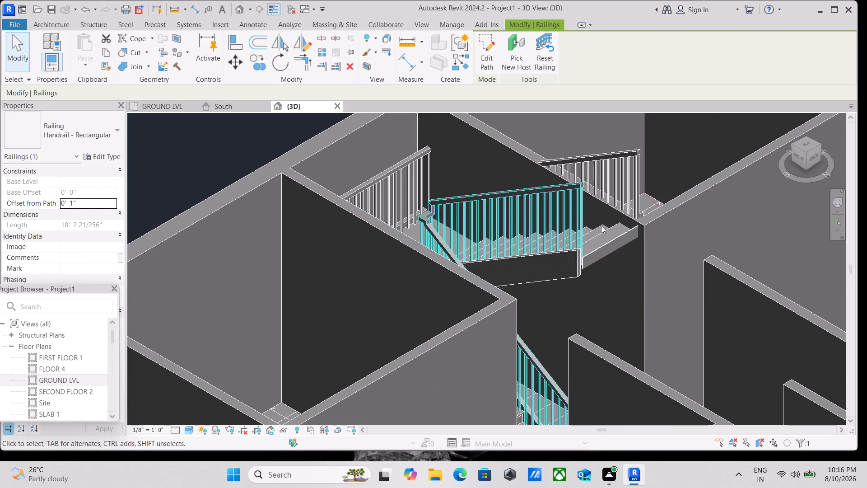
pyautogui.press('Escape')
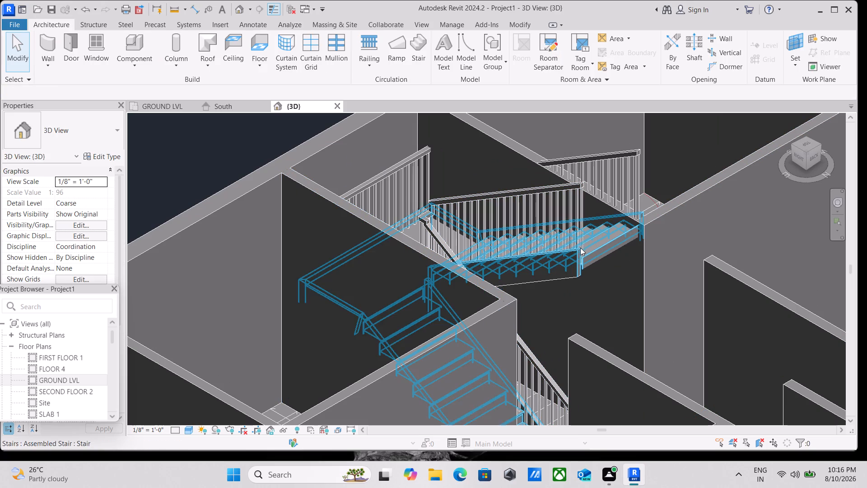
pyautogui.press('Escape')
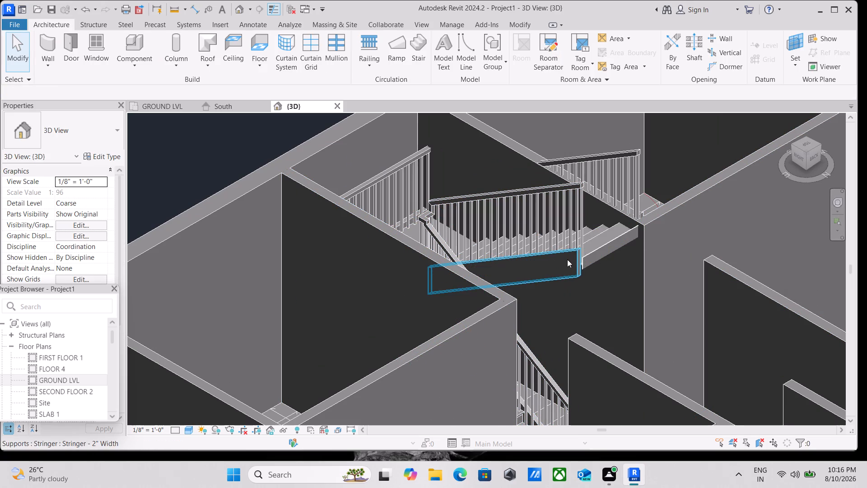
# Delete the assembled stair between the bedrooms together with its railings.
pyautogui.click(578, 256)
pyautogui.rightClick(580, 257)
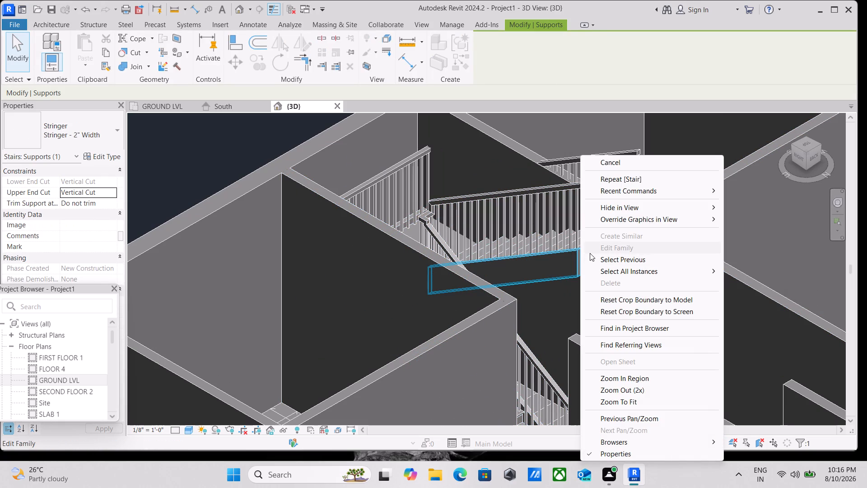
pyautogui.press('Escape')
pyautogui.click(572, 220)
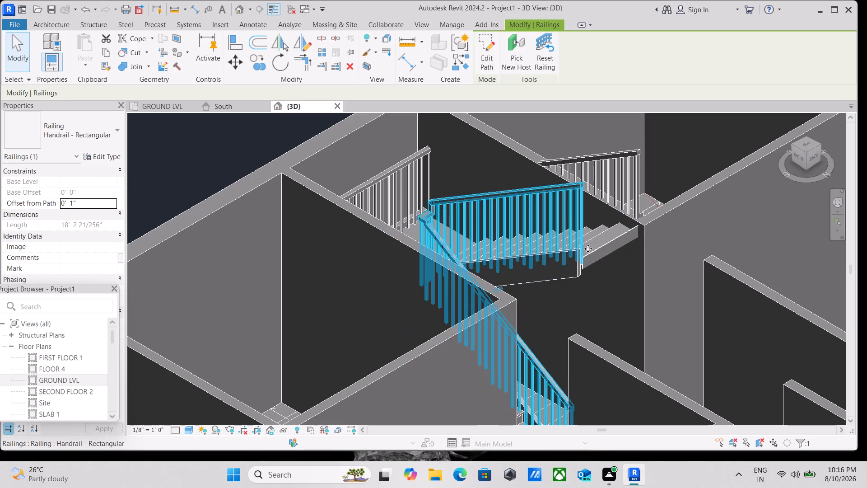
pyautogui.click(575, 272)
pyautogui.rightClick(578, 275)
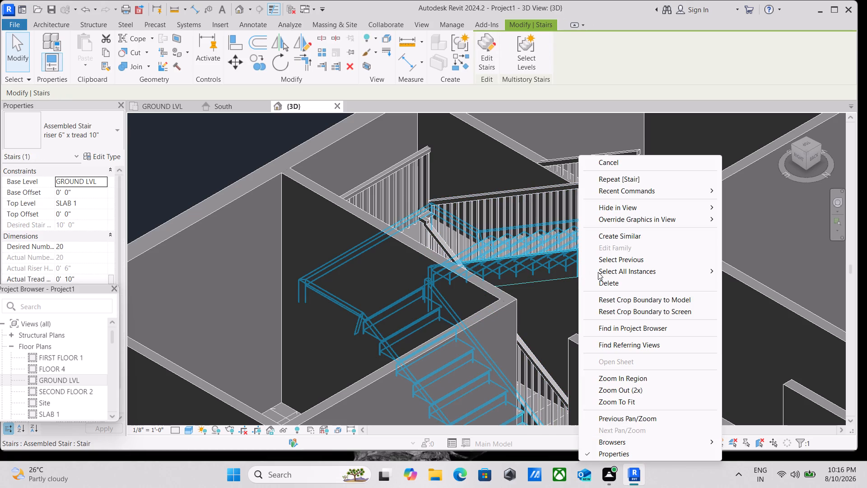
pyautogui.click(615, 285)
# View the model from the top and start a new riser 6" x tread 10" stair over the imported ground-floor staircase.
pyautogui.scroll(-4, 598, 274)
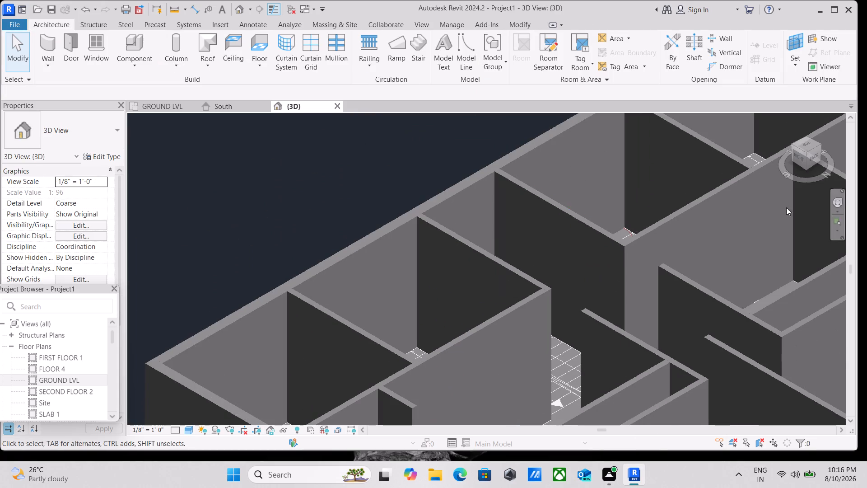
pyautogui.click(807, 142)
pyautogui.scroll(2, 622, 275)
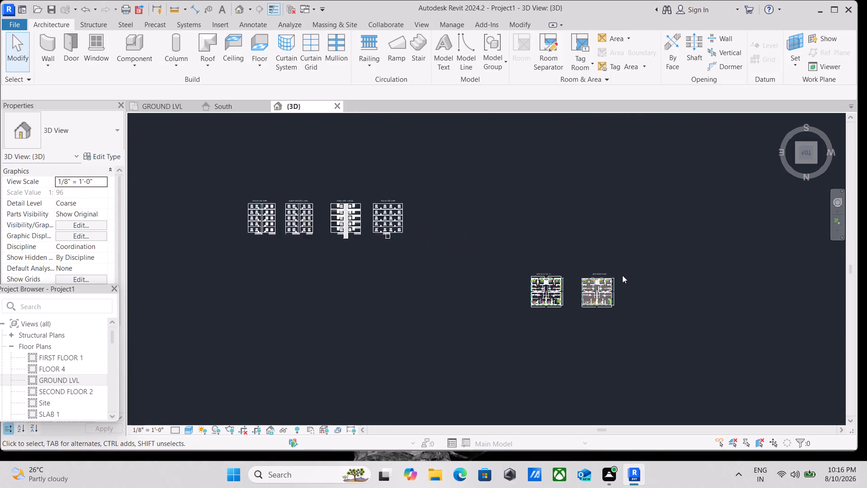
pyautogui.scroll(20, 622, 275)
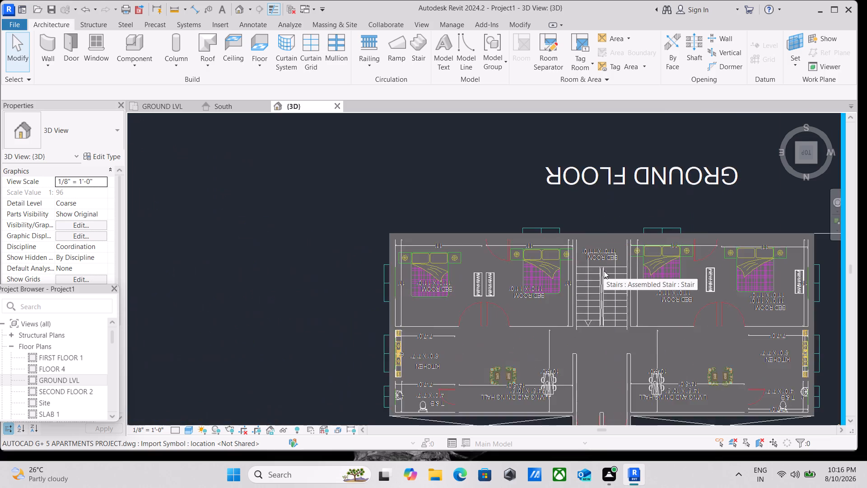
pyautogui.scroll(2, 604, 271)
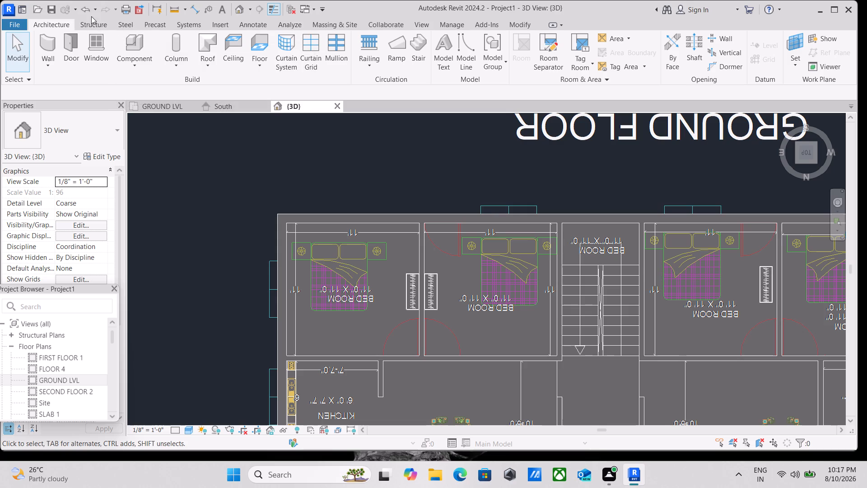
pyautogui.moveTo(598, 359); pyautogui.dragTo(590, 361, button='middle')
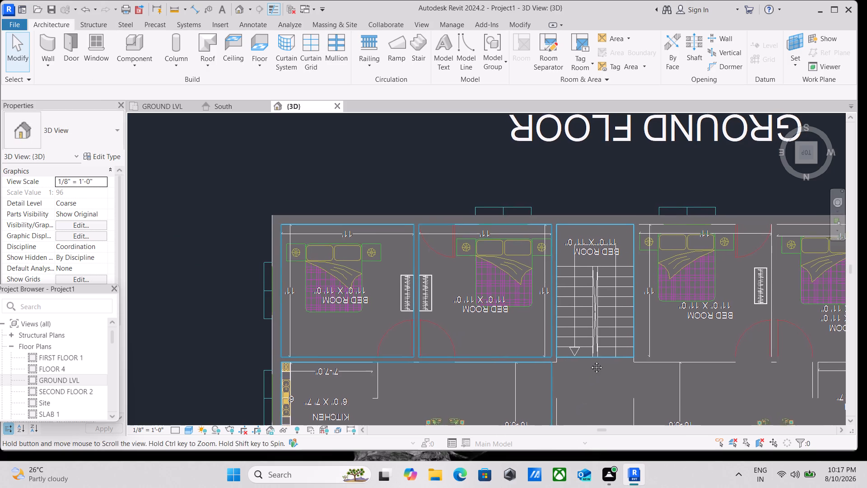
pyautogui.moveTo(590, 361); pyautogui.dragTo(550, 361, button='middle')
pyautogui.scroll(6, 573, 359)
pyautogui.moveTo(547, 369); pyautogui.dragTo(554, 398, button='middle')
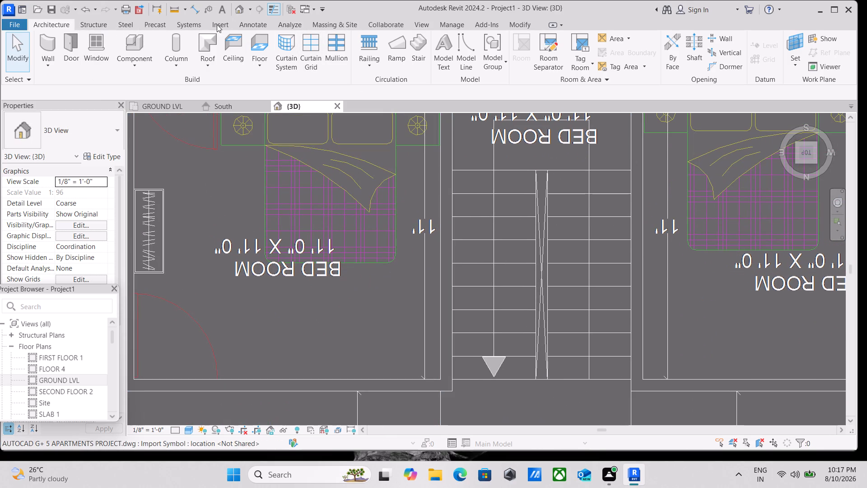
pyautogui.click(224, 23)
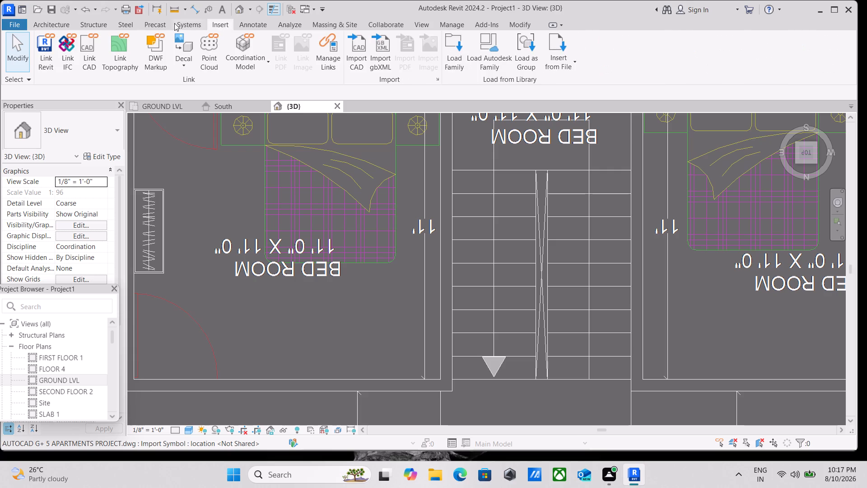
pyautogui.click(45, 23)
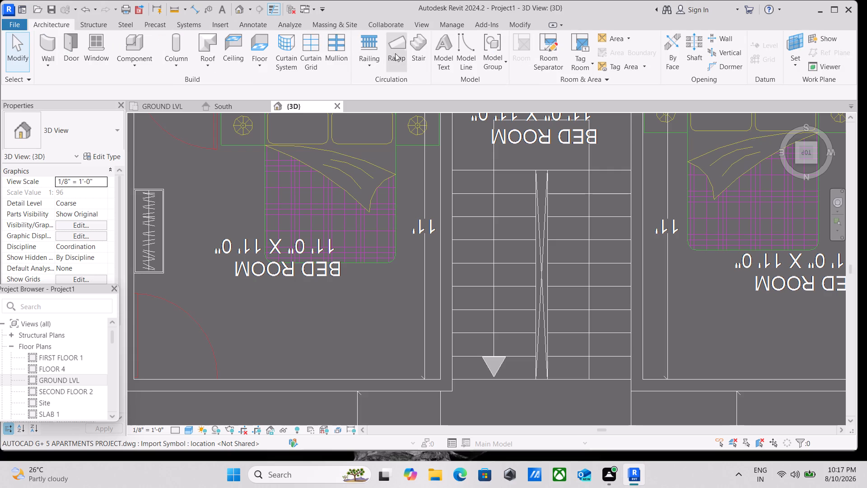
pyautogui.click(415, 54)
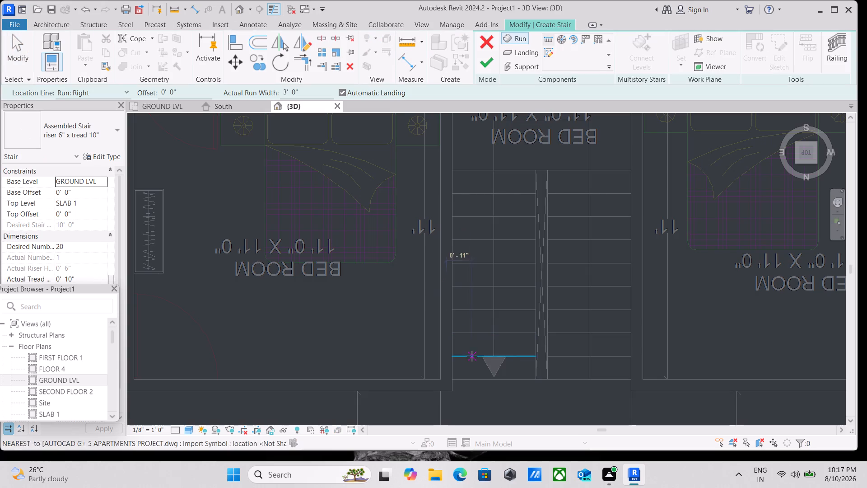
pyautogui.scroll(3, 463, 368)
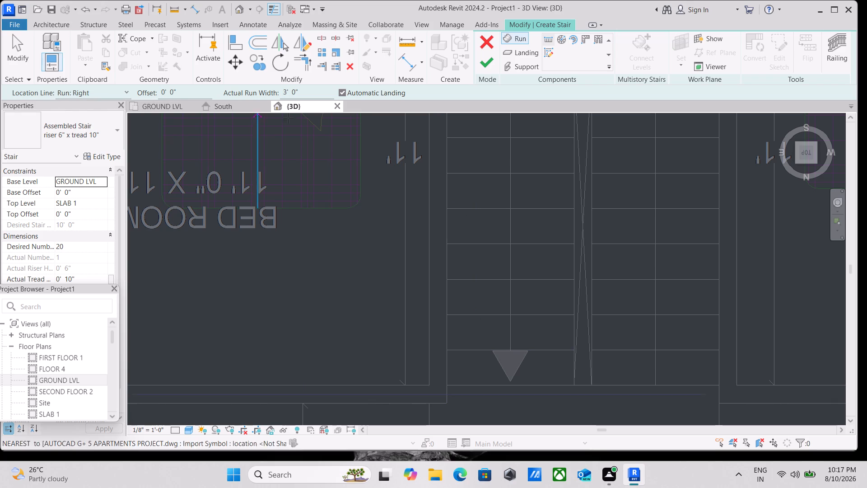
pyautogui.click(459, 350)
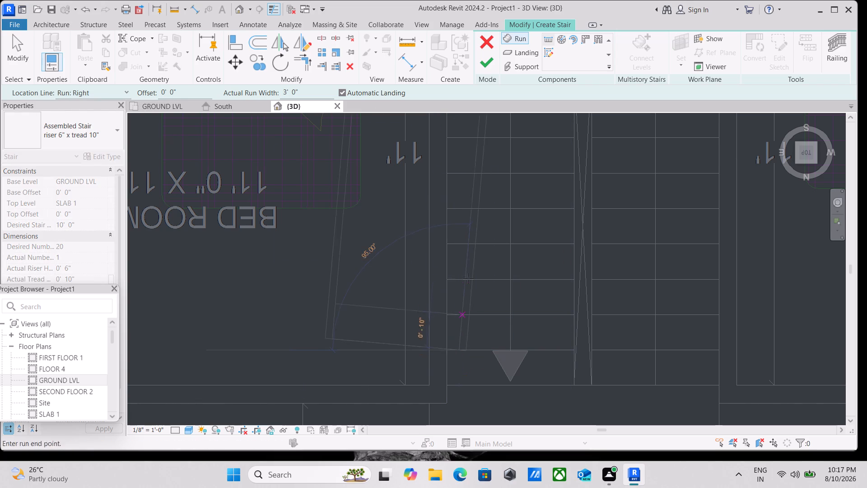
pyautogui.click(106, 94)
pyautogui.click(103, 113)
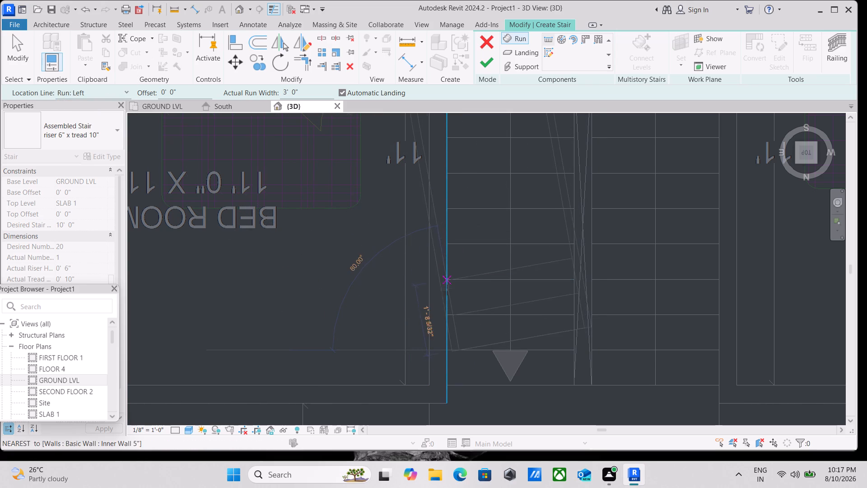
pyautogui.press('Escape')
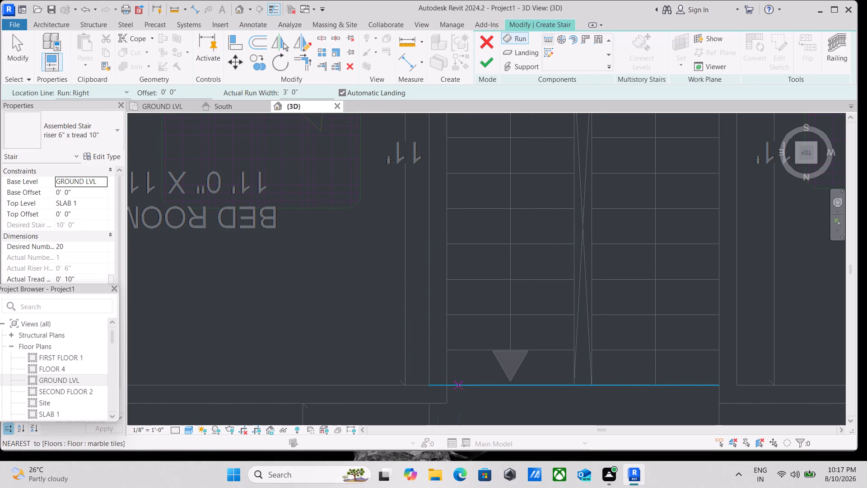
# Draw the first flight 7'-6" long with location line Run: Left, slightly inside the wall face, from the marble floor edge to the last tread line.
pyautogui.click(458, 383)
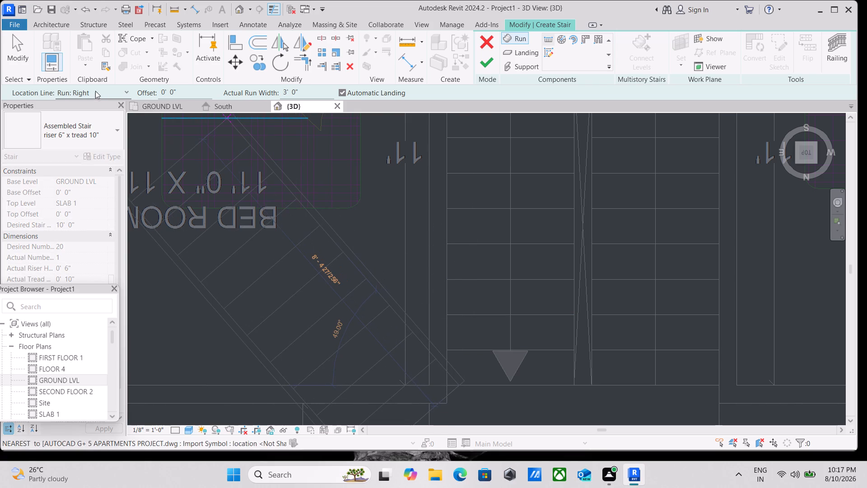
pyautogui.click(118, 93)
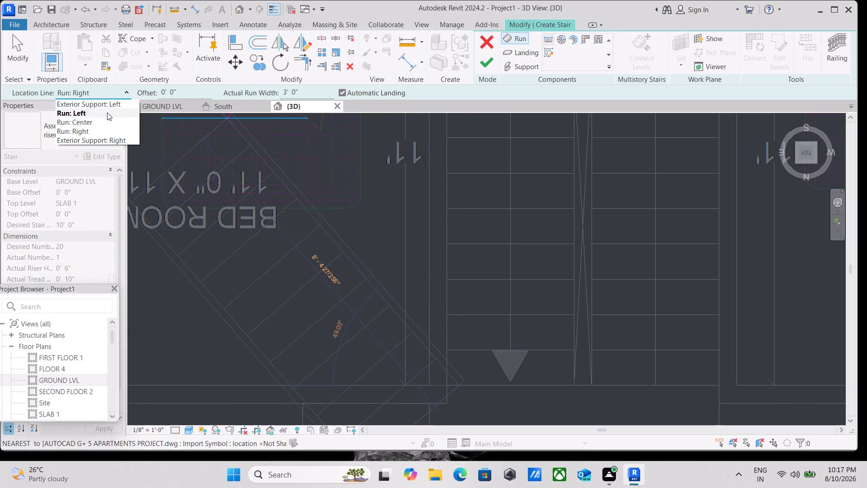
pyautogui.click(107, 113)
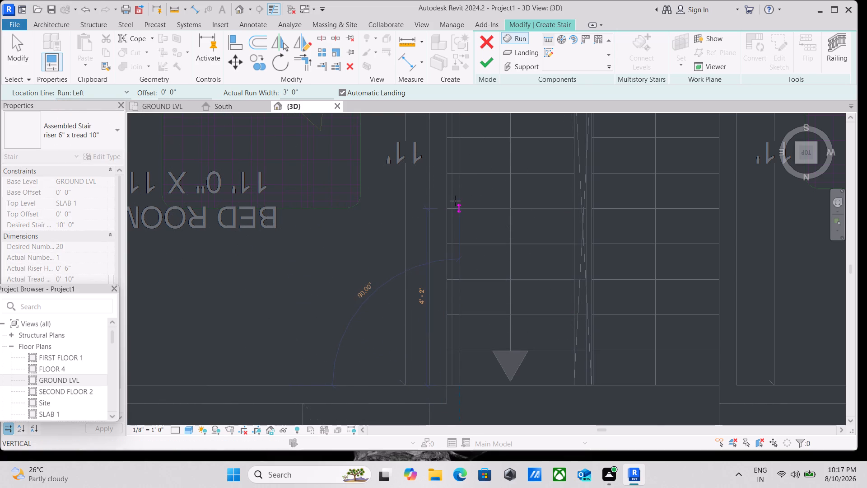
pyautogui.moveTo(455, 201); pyautogui.dragTo(457, 248, button='middle')
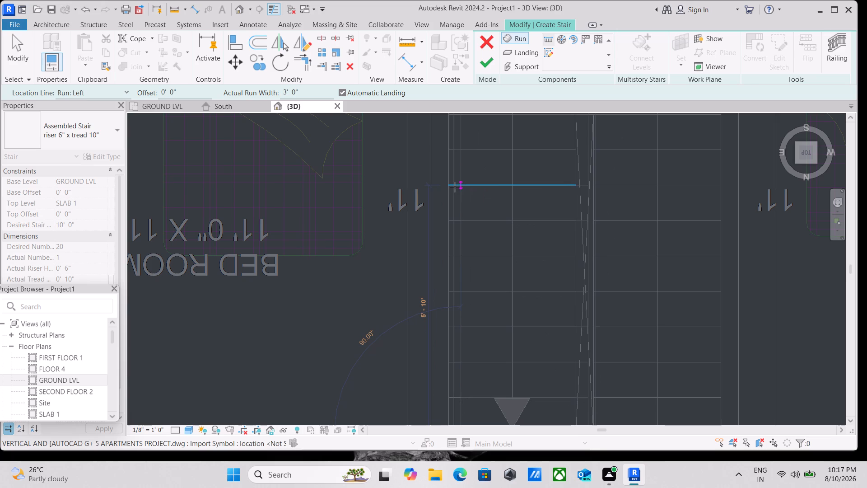
pyautogui.moveTo(455, 187); pyautogui.dragTo(438, 268, button='middle')
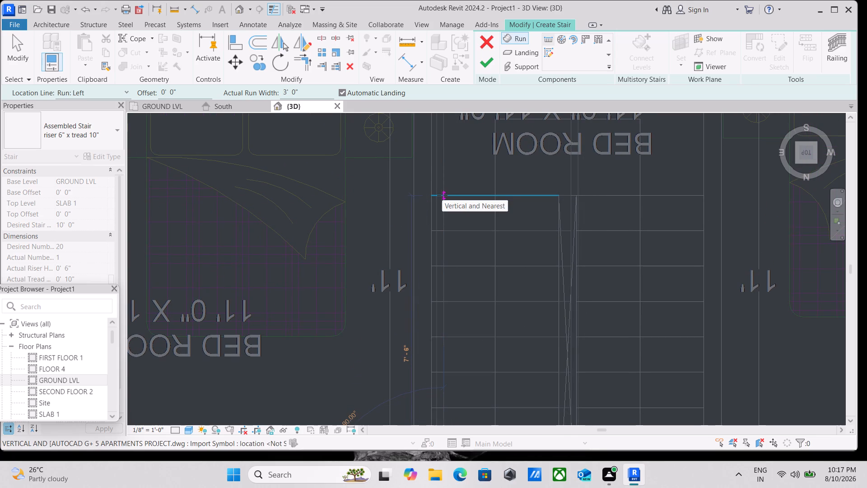
pyautogui.click(442, 195)
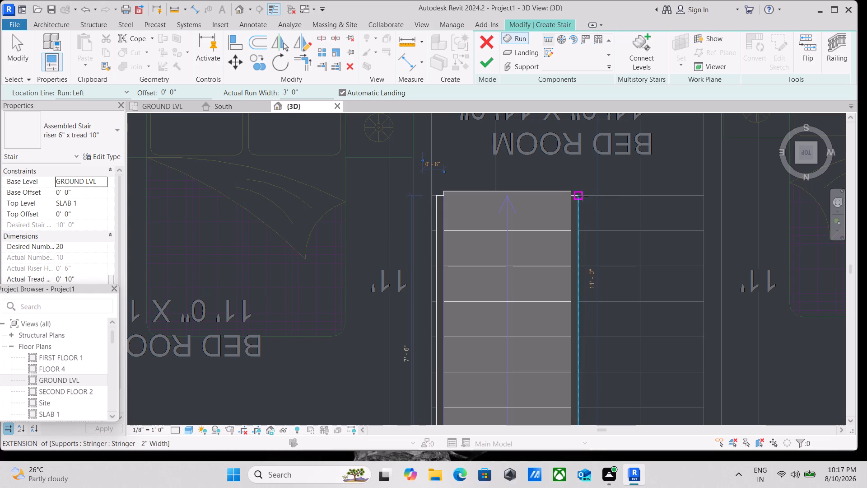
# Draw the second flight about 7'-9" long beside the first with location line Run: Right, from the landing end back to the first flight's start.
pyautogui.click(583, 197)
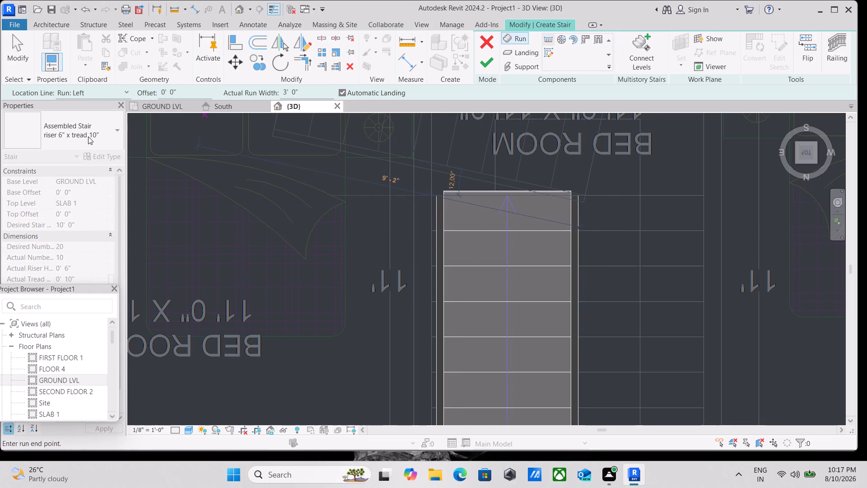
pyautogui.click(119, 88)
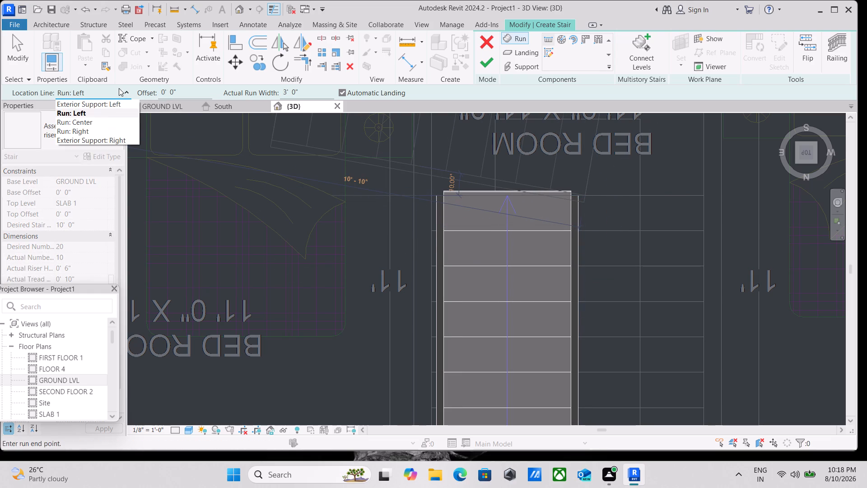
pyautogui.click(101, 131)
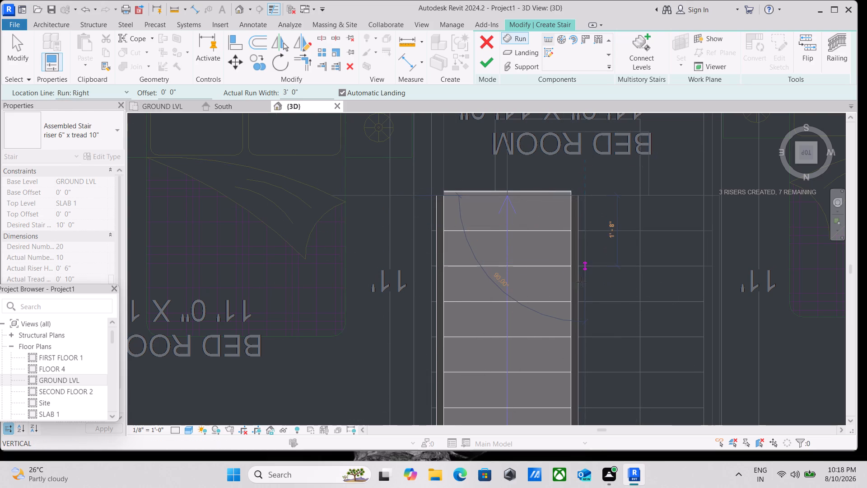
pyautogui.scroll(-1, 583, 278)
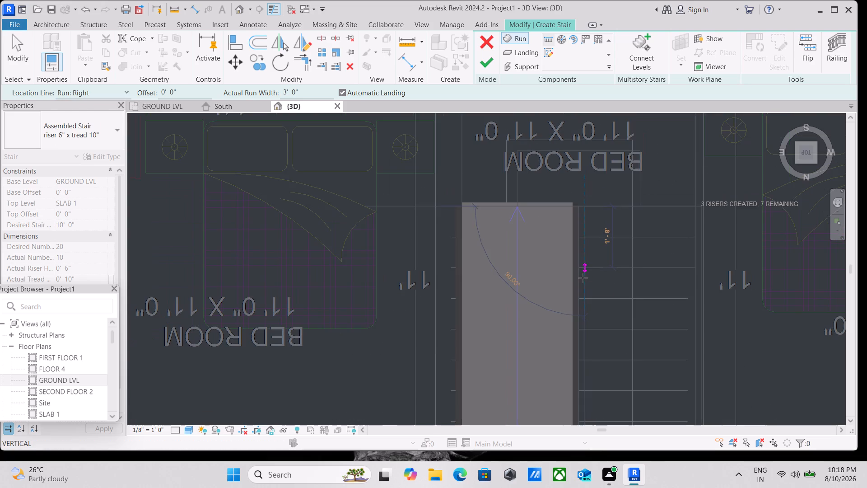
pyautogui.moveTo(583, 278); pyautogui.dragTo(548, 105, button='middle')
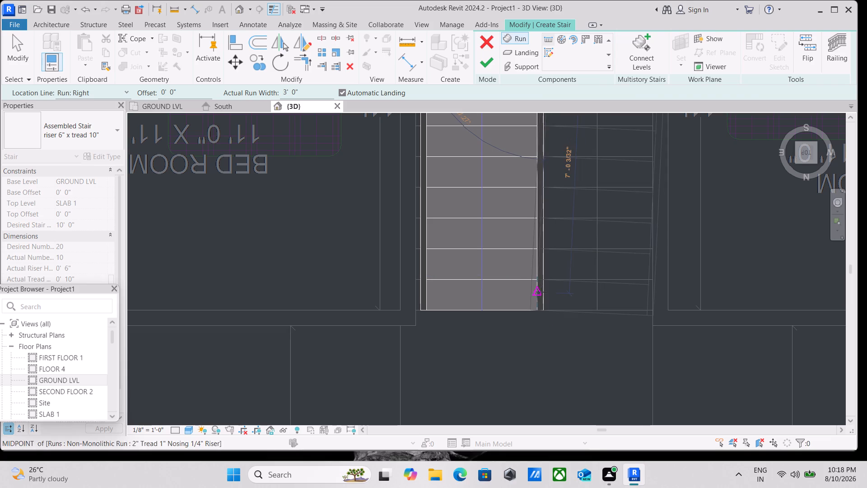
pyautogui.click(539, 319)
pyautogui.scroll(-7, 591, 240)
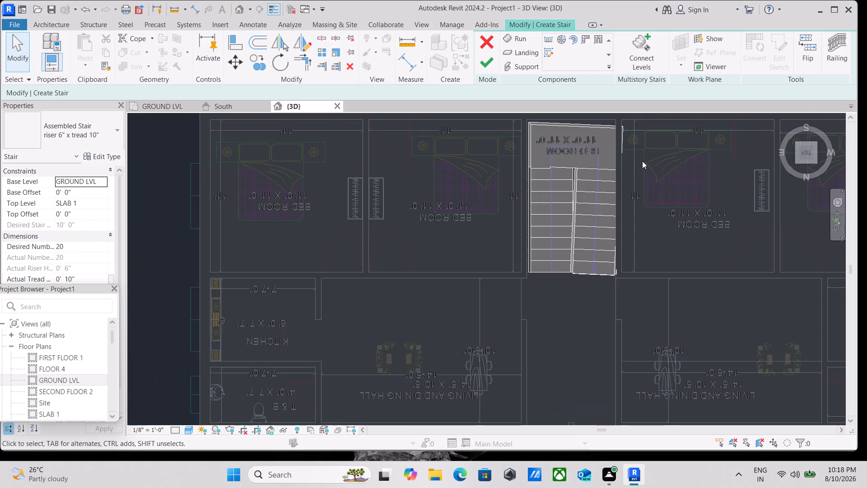
# Examine the two stair flights and their landing in angled 3D views from different corners of the building.
pyautogui.click(796, 160)
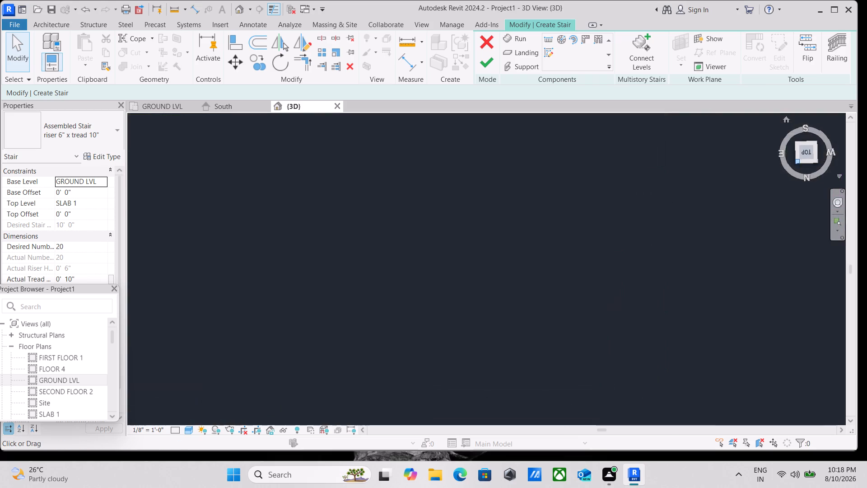
pyautogui.scroll(7, 583, 230)
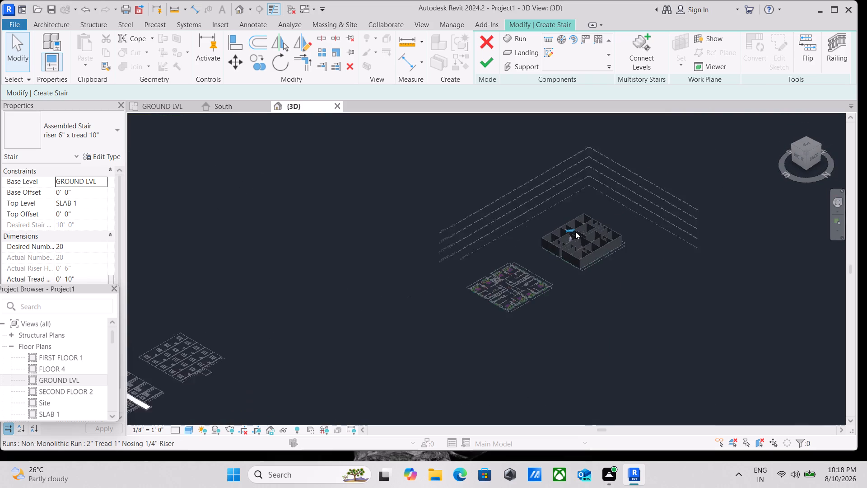
pyautogui.scroll(17, 575, 231)
pyautogui.scroll(5, 565, 228)
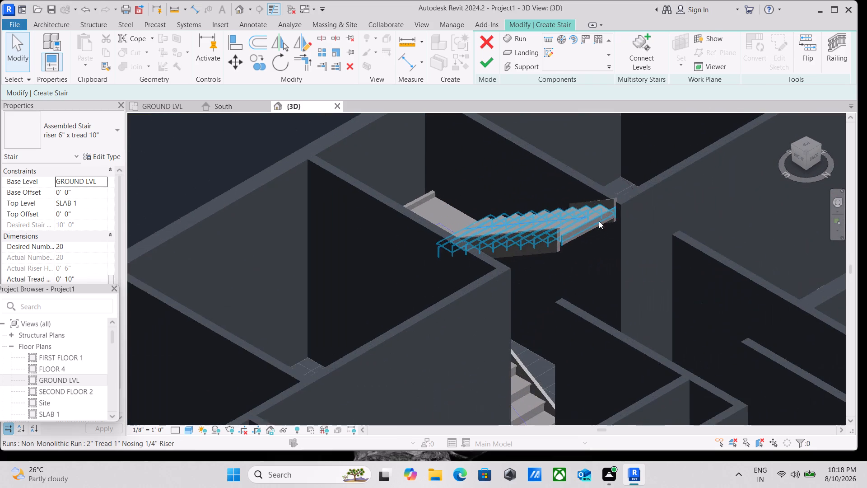
pyautogui.scroll(8, 621, 219)
pyautogui.scroll(-4, 617, 216)
pyautogui.scroll(-2, 575, 219)
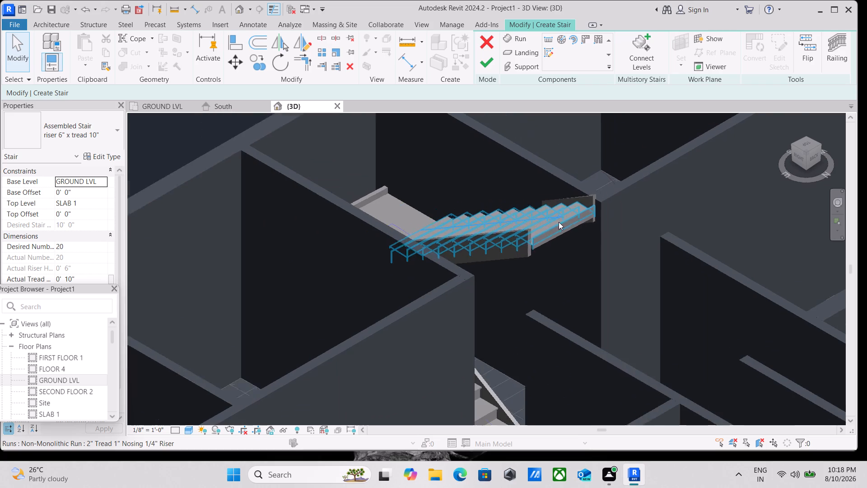
pyautogui.scroll(-7, 559, 222)
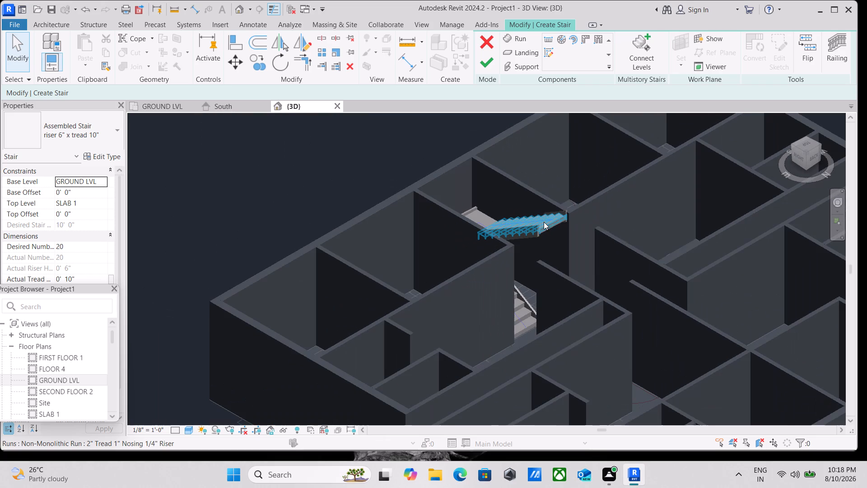
pyautogui.click(820, 145)
pyautogui.scroll(3, 701, 205)
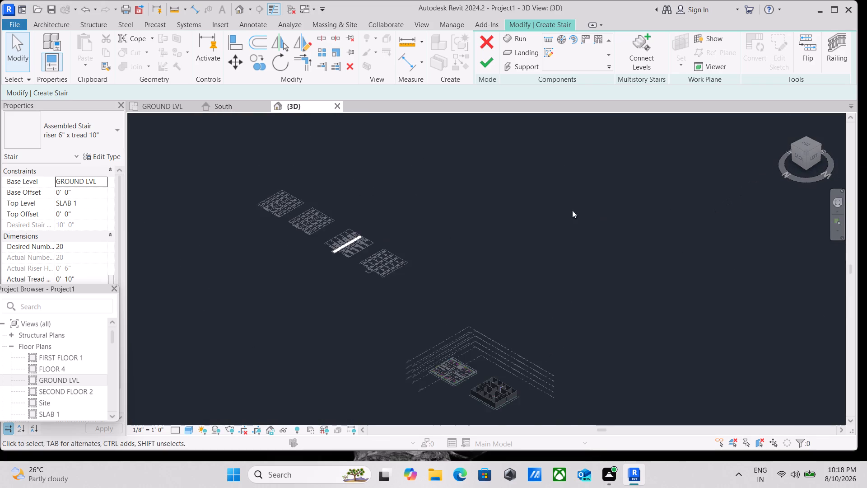
pyautogui.scroll(4, 412, 229)
pyautogui.scroll(4, 244, 230)
pyautogui.scroll(5, 350, 272)
pyautogui.scroll(-5, 372, 251)
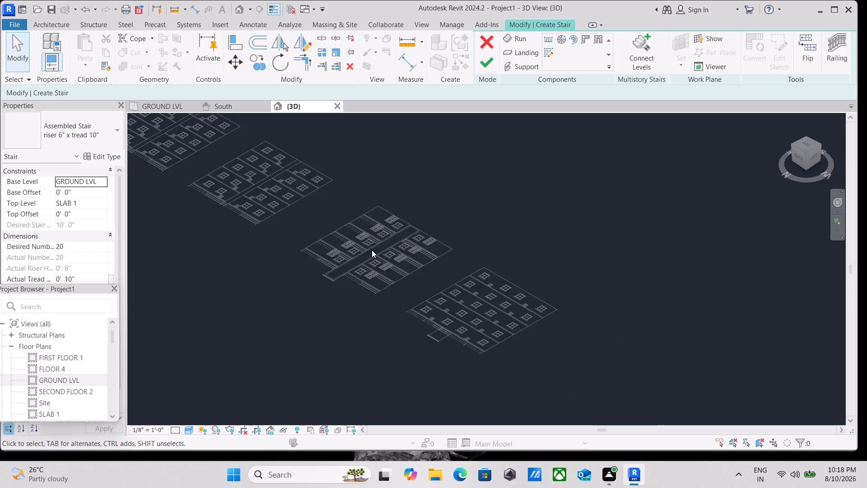
pyautogui.scroll(-8, 372, 247)
pyautogui.moveTo(551, 298); pyautogui.dragTo(526, 136, button='middle')
pyautogui.scroll(1, 530, 152)
pyautogui.scroll(4, 559, 272)
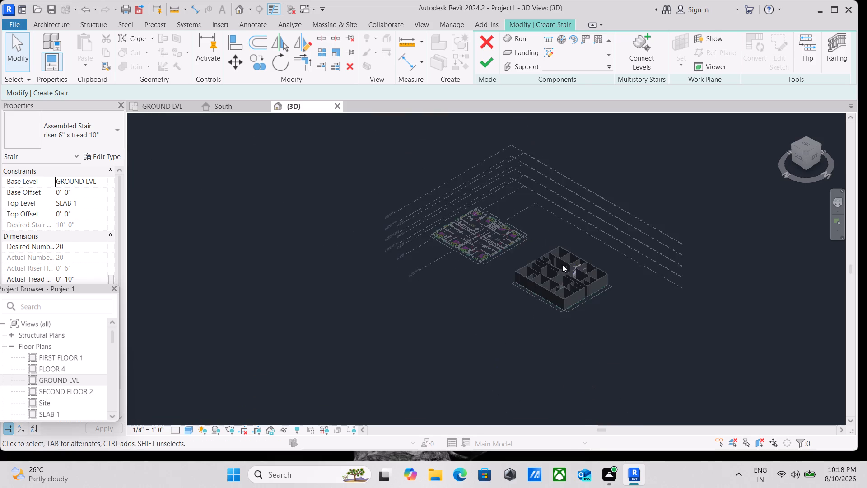
pyautogui.scroll(9, 575, 274)
pyautogui.scroll(13, 560, 251)
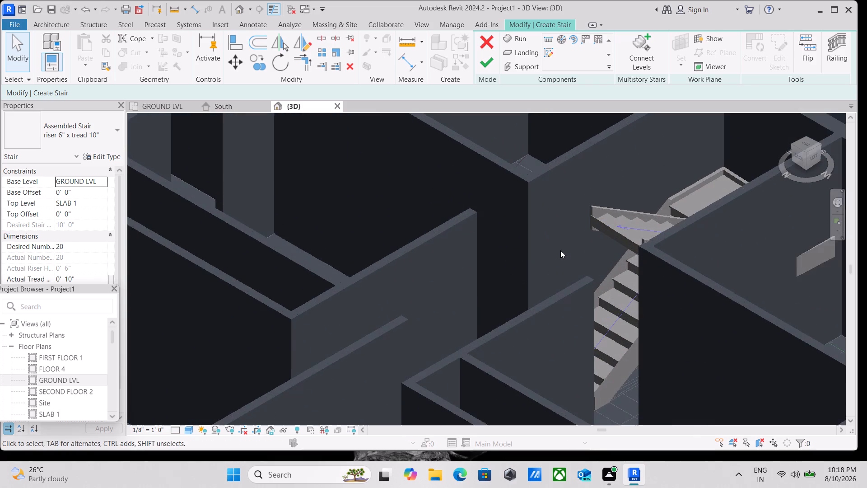
pyautogui.scroll(4, 606, 234)
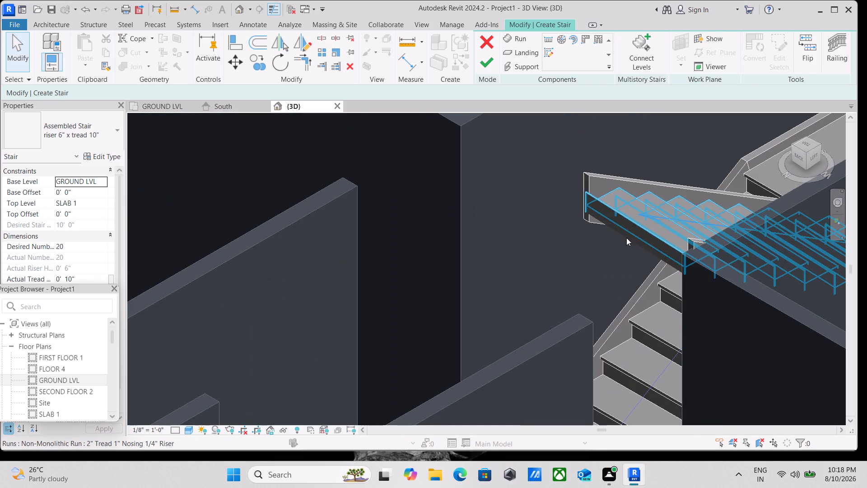
pyautogui.click(791, 144)
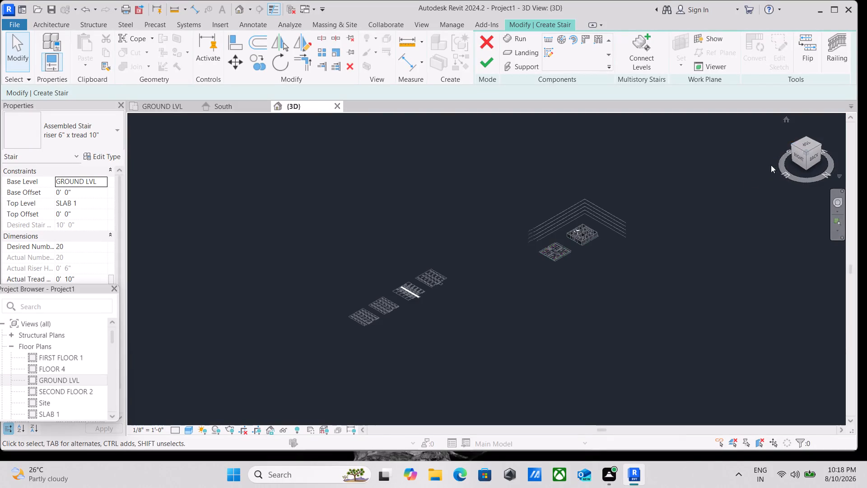
pyautogui.scroll(7, 587, 217)
pyautogui.scroll(8, 612, 245)
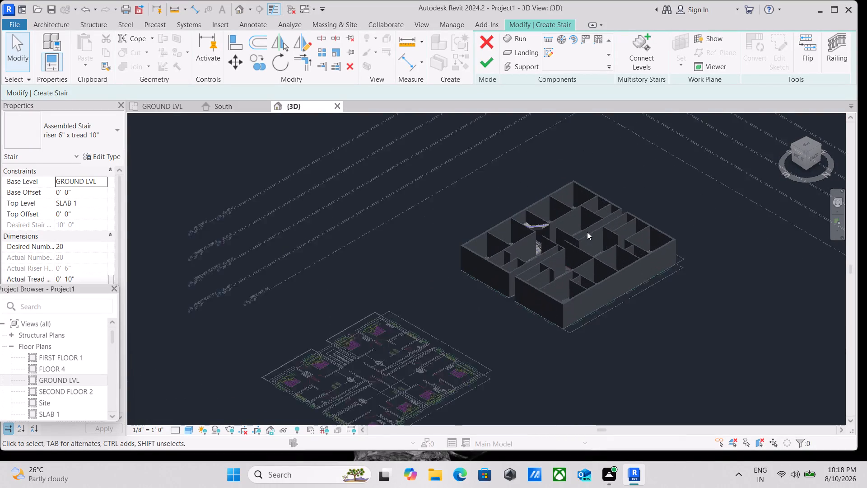
pyautogui.scroll(5, 587, 232)
pyautogui.scroll(12, 517, 226)
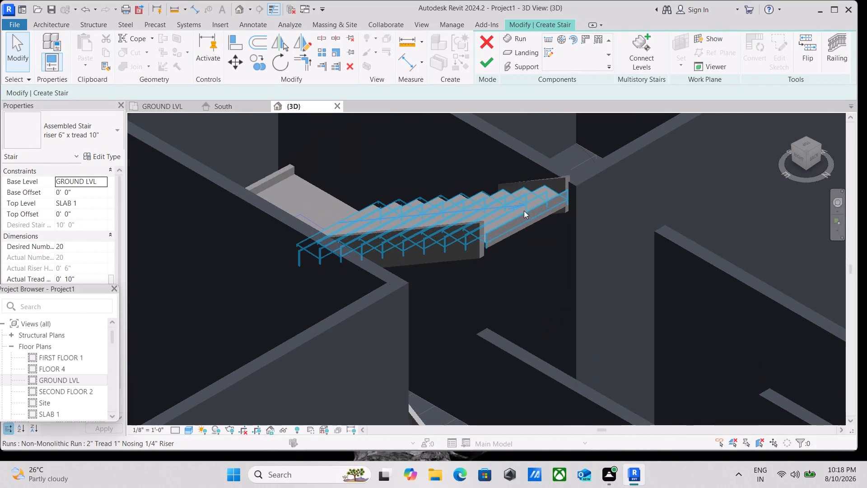
pyautogui.scroll(-4, 525, 208)
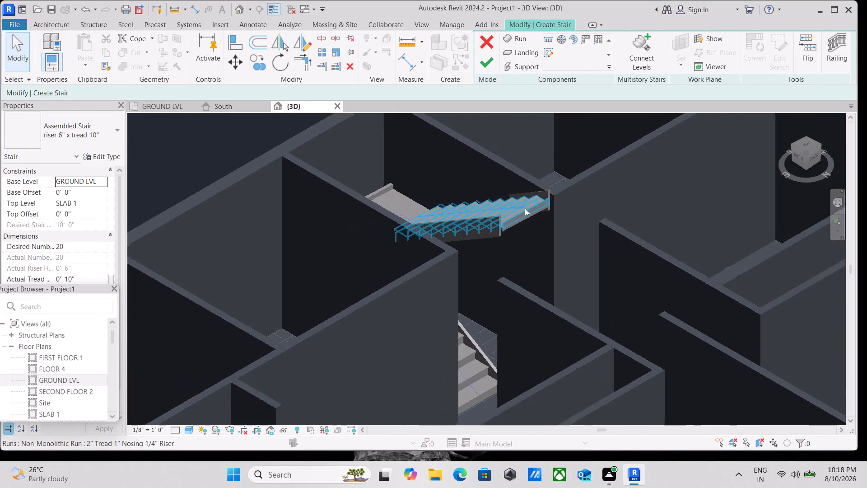
pyautogui.scroll(-1, 525, 208)
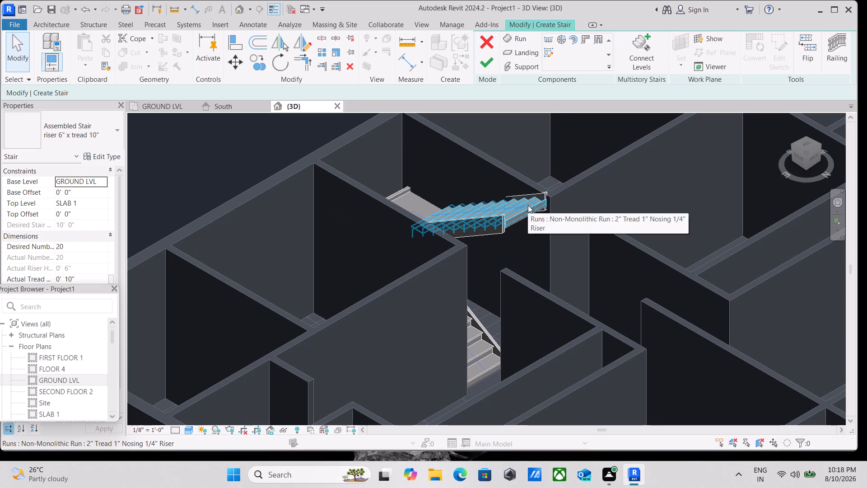
pyautogui.scroll(-2, 528, 205)
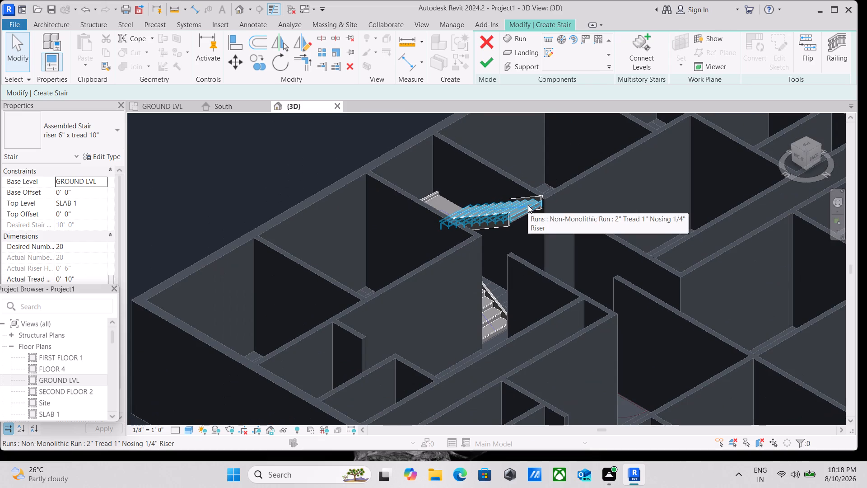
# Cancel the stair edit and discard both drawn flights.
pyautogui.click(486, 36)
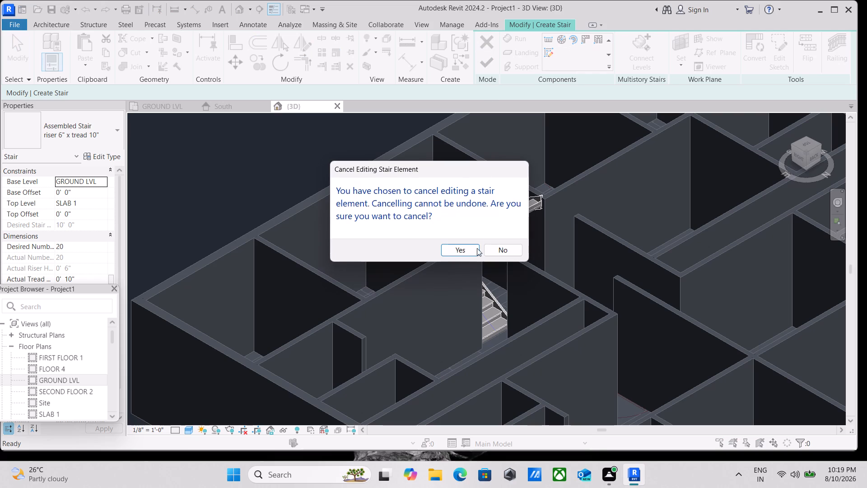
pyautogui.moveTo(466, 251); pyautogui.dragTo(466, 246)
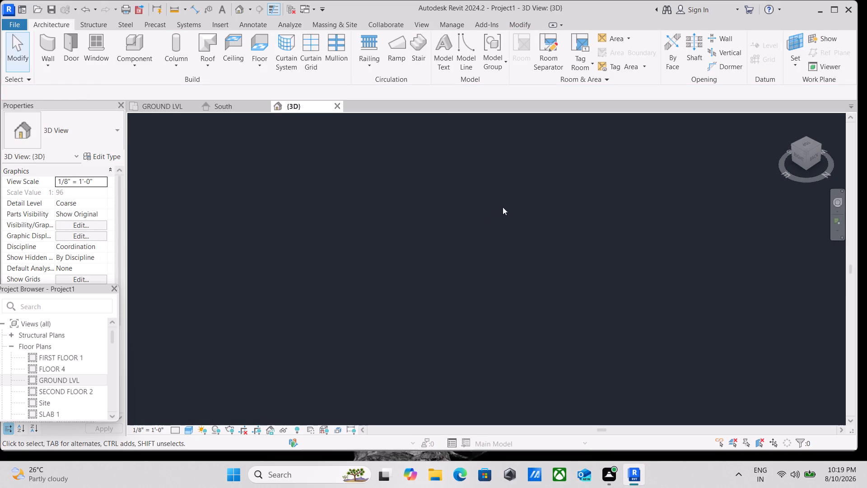
# Examine the ground floor and its staircase area in the 3D view from above and from angled sides.
pyautogui.scroll(-6, 542, 201)
pyautogui.scroll(-9, 350, 157)
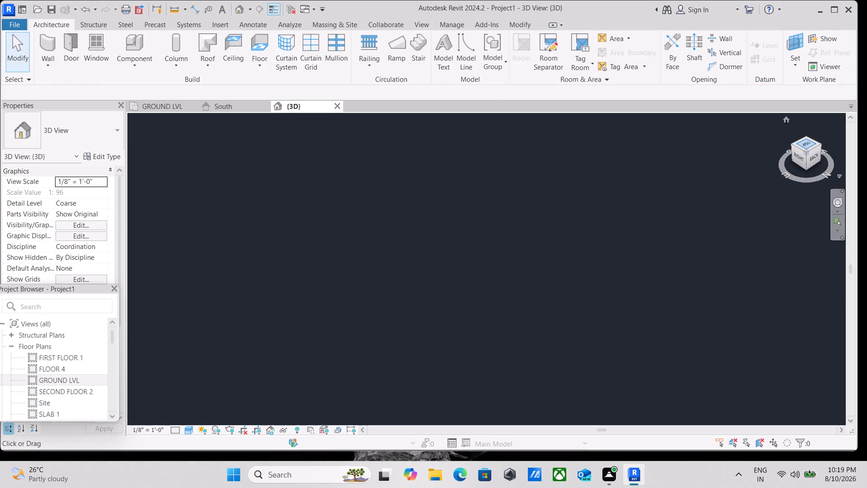
pyautogui.click(802, 145)
pyautogui.scroll(-5, 778, 202)
pyautogui.scroll(3, 503, 218)
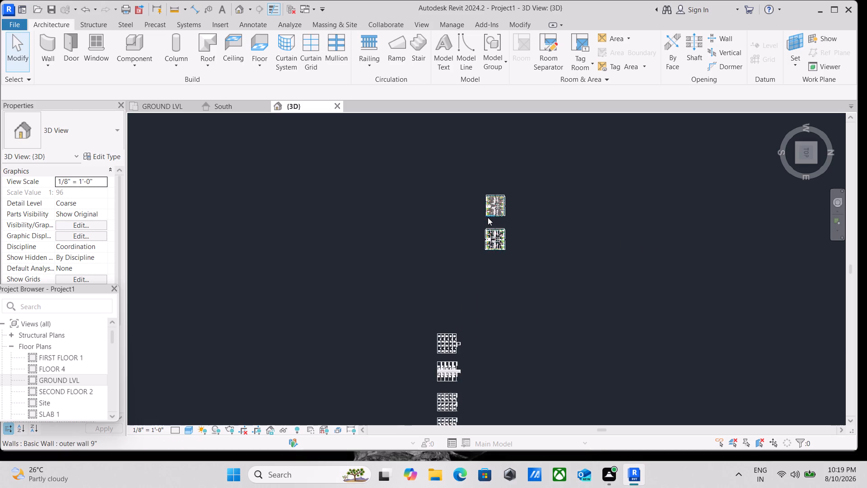
pyautogui.scroll(19, 488, 217)
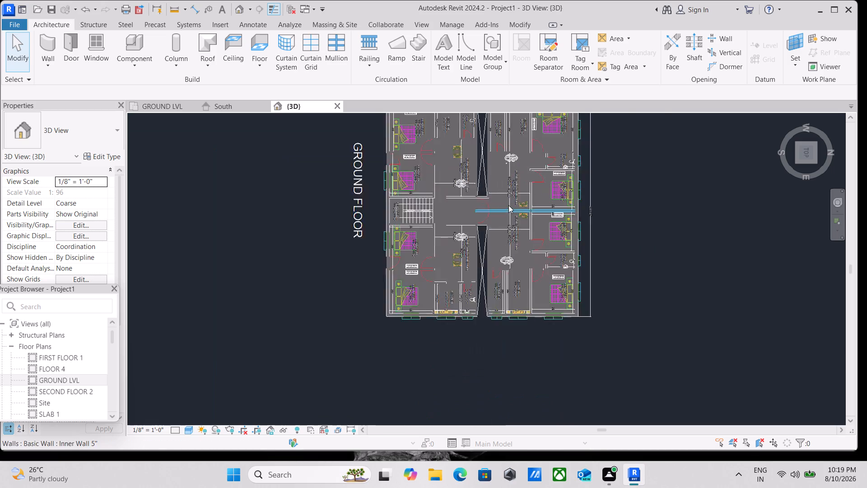
pyautogui.scroll(7, 508, 203)
pyautogui.scroll(-2, 510, 196)
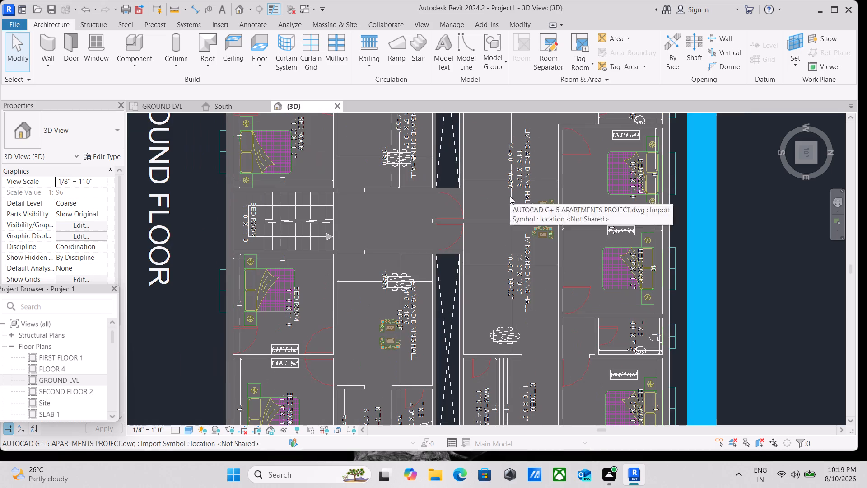
pyautogui.click(816, 143)
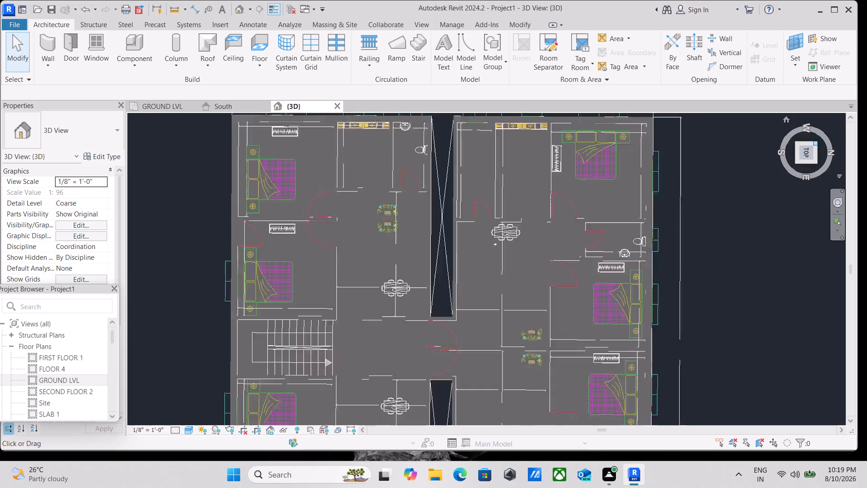
pyautogui.scroll(4, 604, 208)
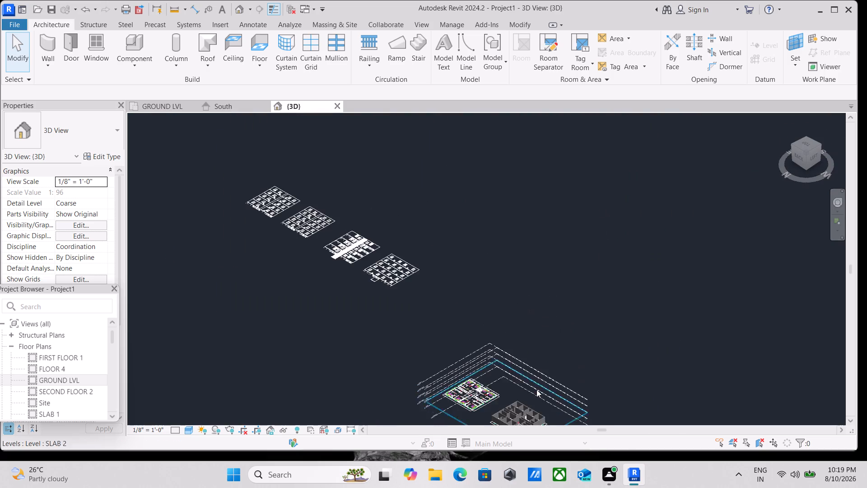
pyautogui.scroll(3, 536, 385)
pyautogui.click(808, 145)
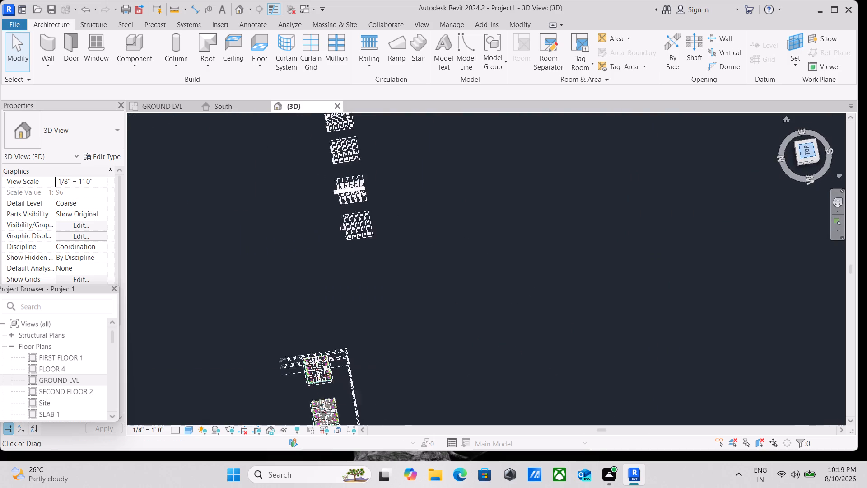
pyautogui.scroll(5, 514, 404)
pyautogui.scroll(13, 464, 379)
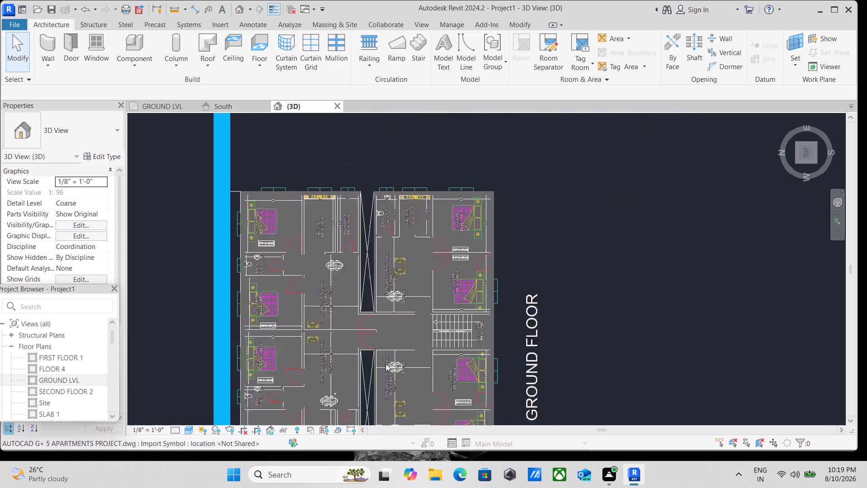
pyautogui.scroll(4, 386, 364)
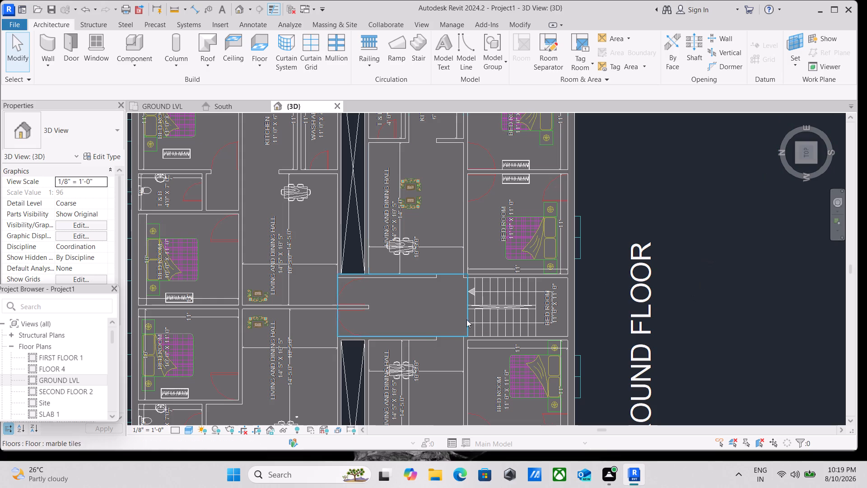
pyautogui.click(797, 145)
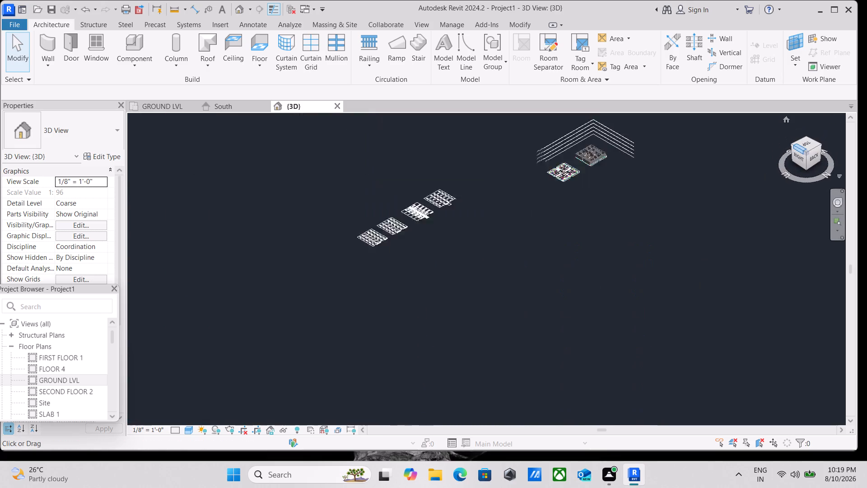
pyautogui.scroll(11, 549, 250)
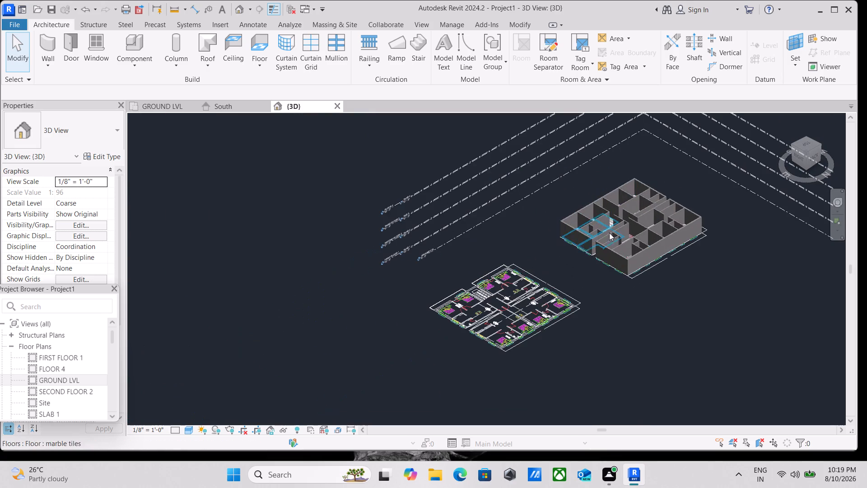
pyautogui.click(813, 150)
pyautogui.scroll(3, 586, 401)
pyautogui.scroll(2, 619, 306)
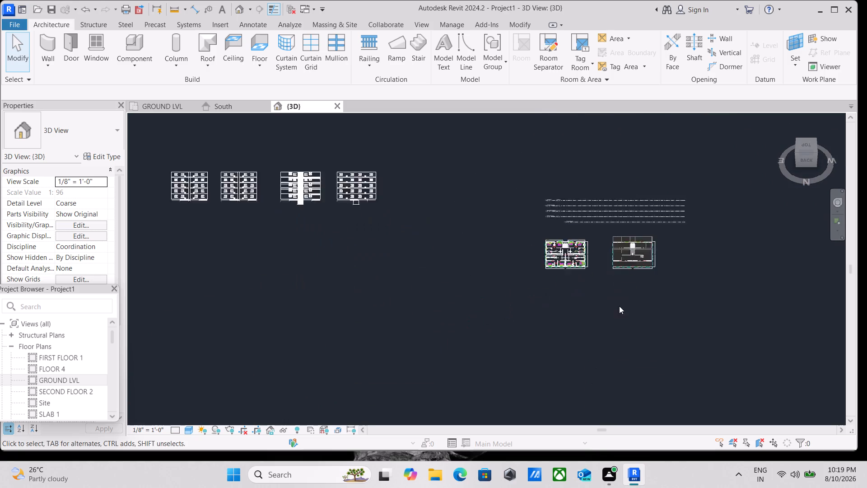
pyautogui.scroll(8, 619, 306)
pyautogui.moveTo(587, 271); pyautogui.dragTo(562, 398, button='middle')
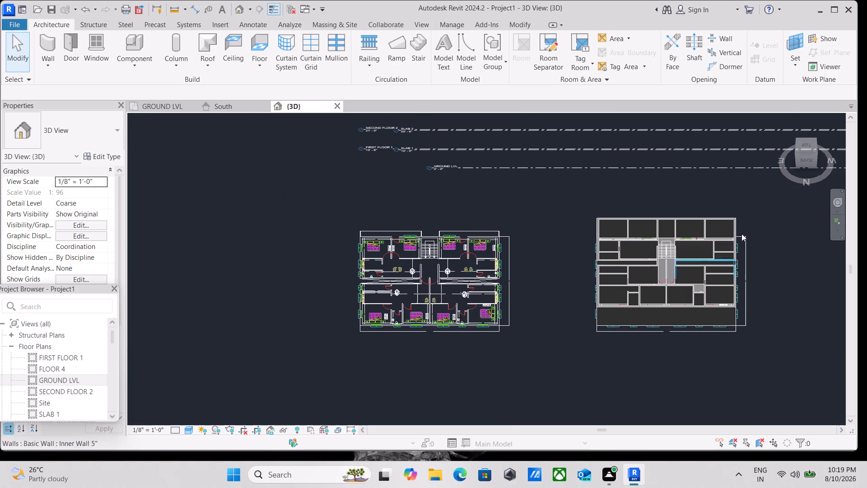
pyautogui.click(800, 146)
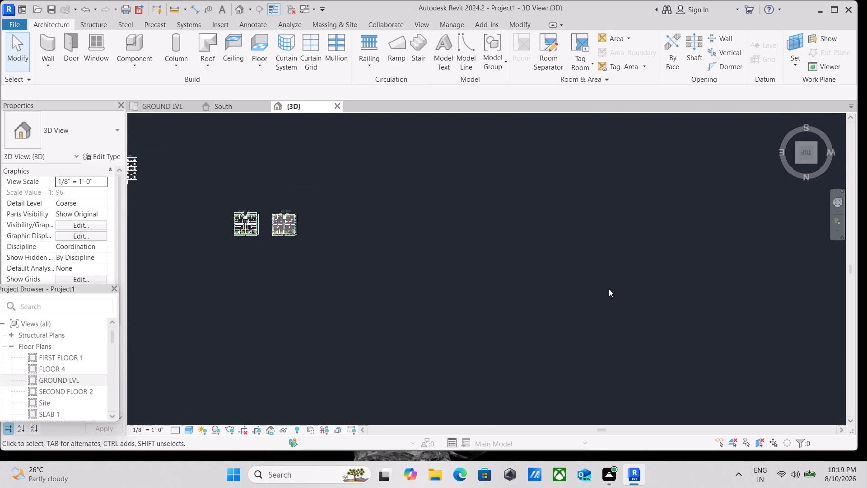
pyautogui.scroll(17, 610, 286)
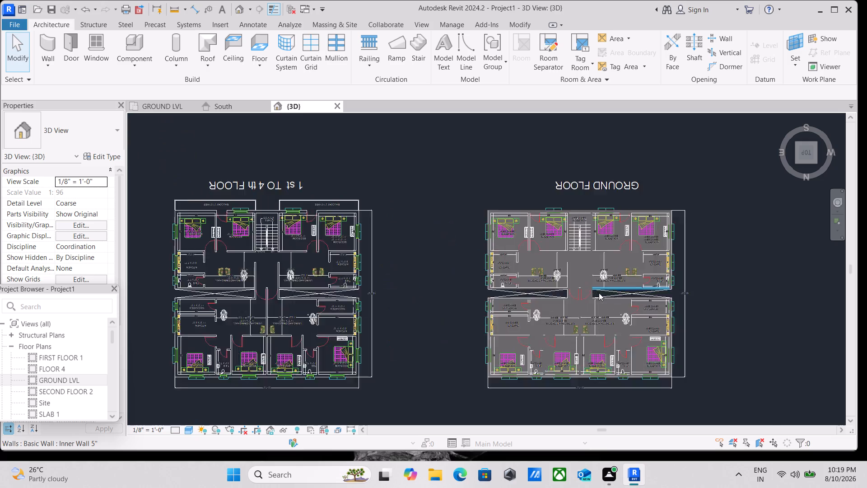
pyautogui.scroll(5, 599, 293)
pyautogui.scroll(-2, 533, 311)
pyautogui.scroll(1, 539, 300)
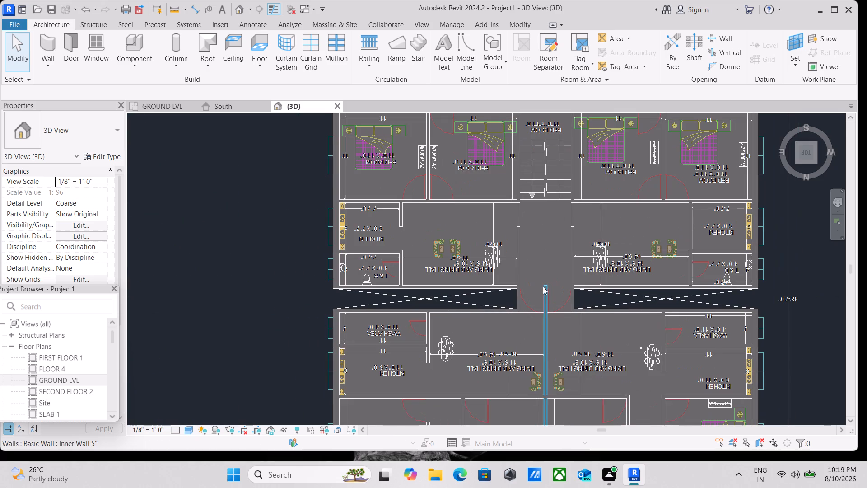
pyautogui.moveTo(543, 286); pyautogui.dragTo(508, 350, button='middle')
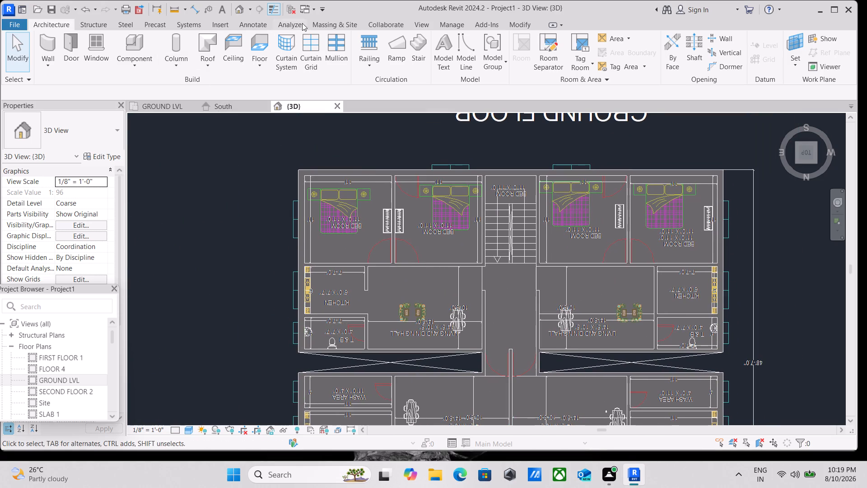
# Start a new stair over the ground floor plan's staircase, seen from above in the 3D view.
pyautogui.click(423, 54)
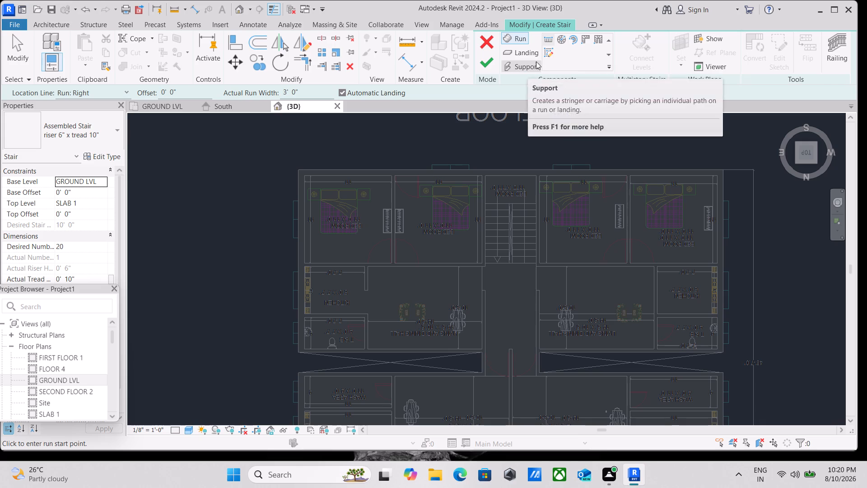
pyautogui.scroll(2, 506, 263)
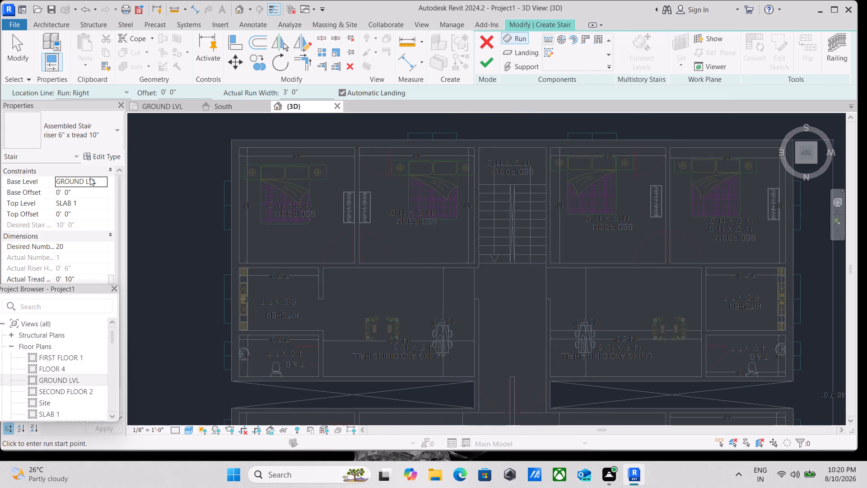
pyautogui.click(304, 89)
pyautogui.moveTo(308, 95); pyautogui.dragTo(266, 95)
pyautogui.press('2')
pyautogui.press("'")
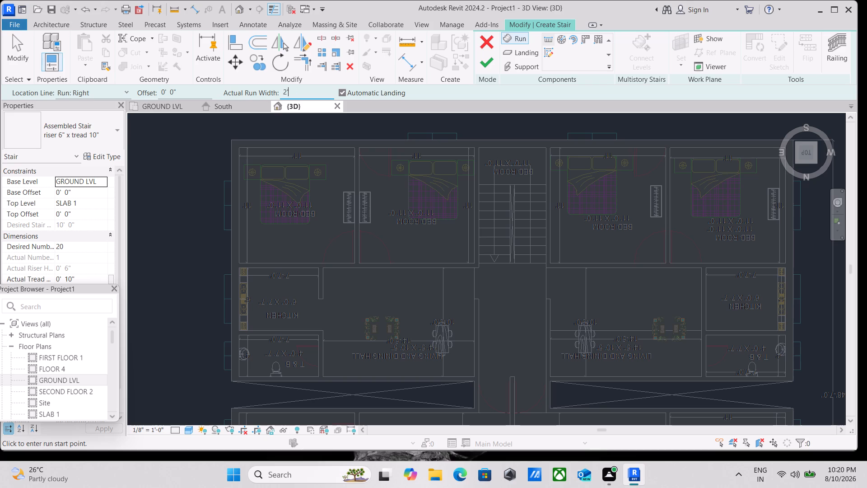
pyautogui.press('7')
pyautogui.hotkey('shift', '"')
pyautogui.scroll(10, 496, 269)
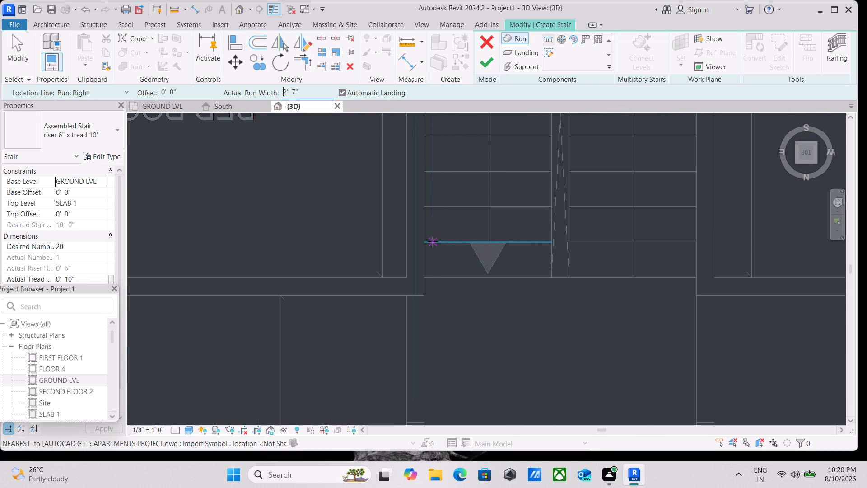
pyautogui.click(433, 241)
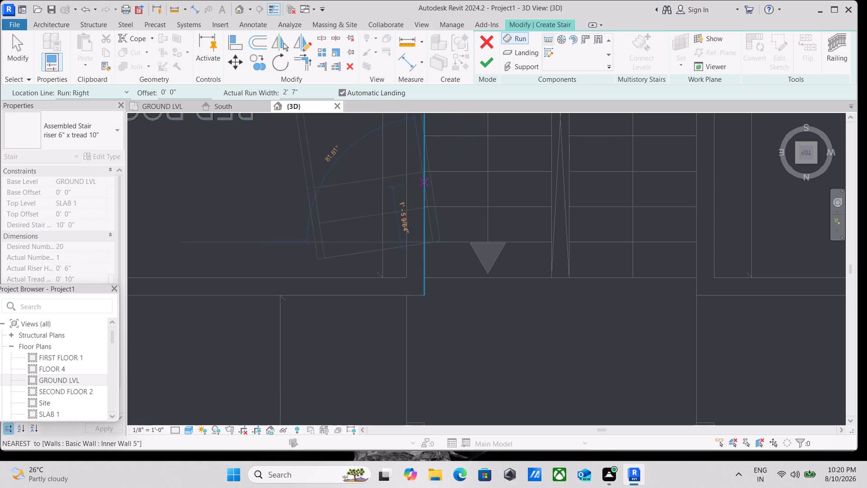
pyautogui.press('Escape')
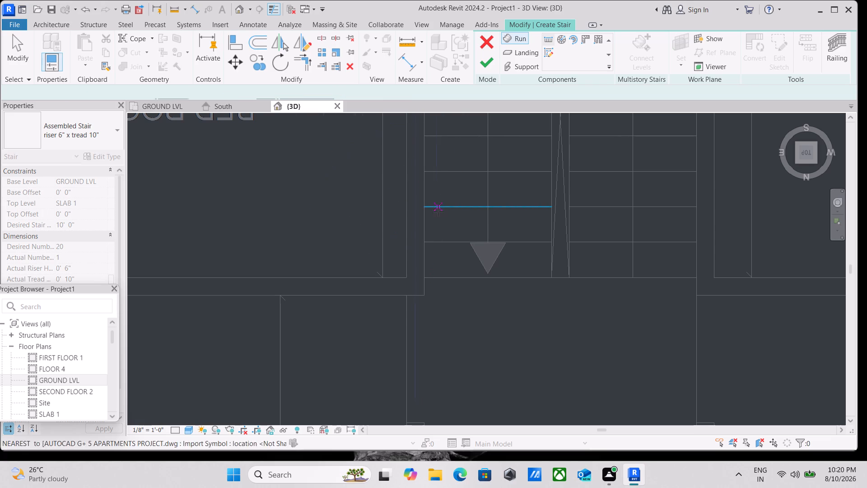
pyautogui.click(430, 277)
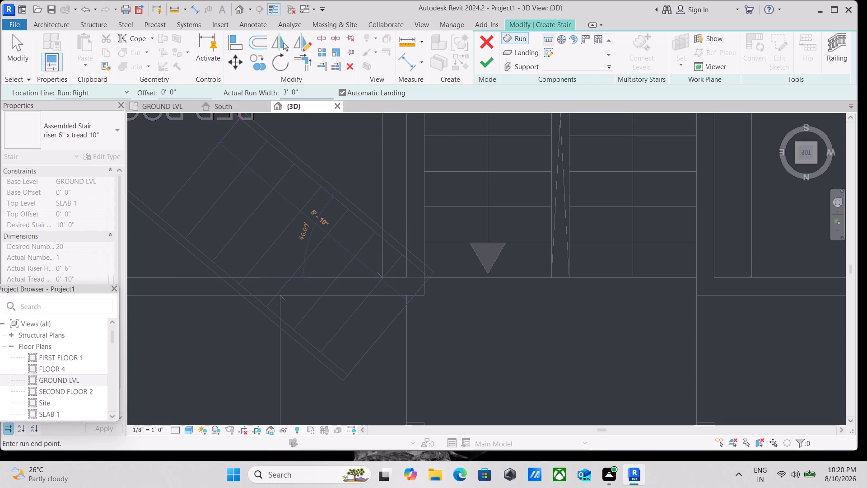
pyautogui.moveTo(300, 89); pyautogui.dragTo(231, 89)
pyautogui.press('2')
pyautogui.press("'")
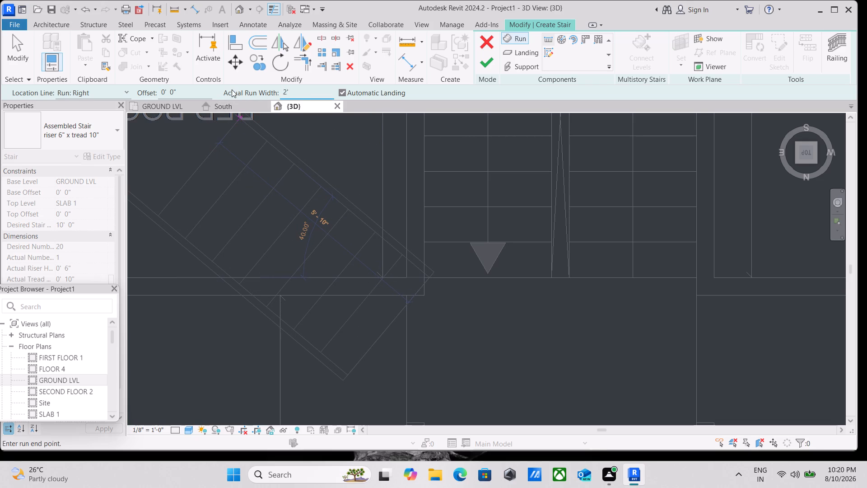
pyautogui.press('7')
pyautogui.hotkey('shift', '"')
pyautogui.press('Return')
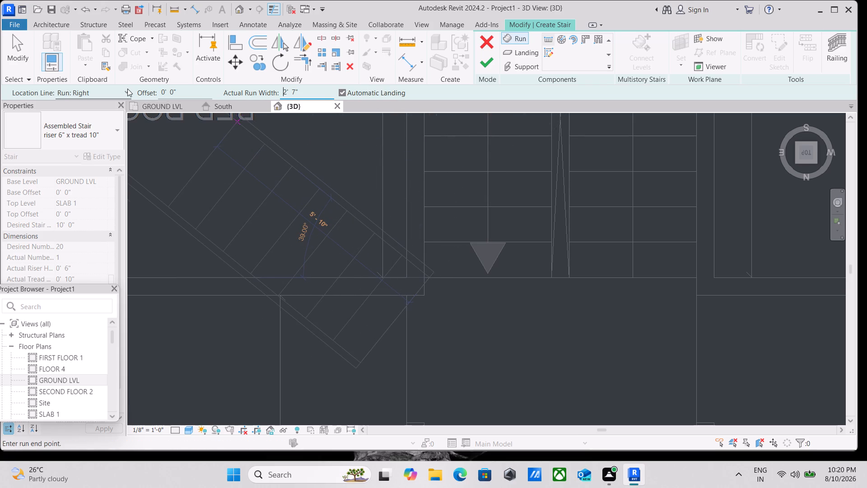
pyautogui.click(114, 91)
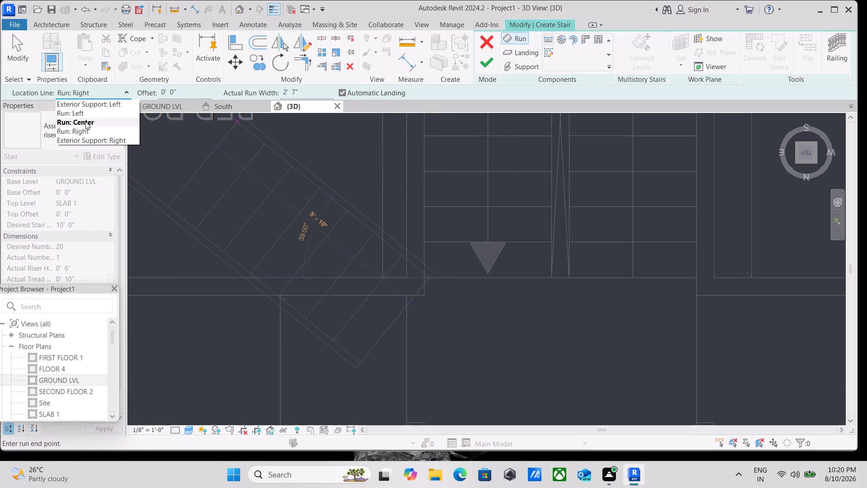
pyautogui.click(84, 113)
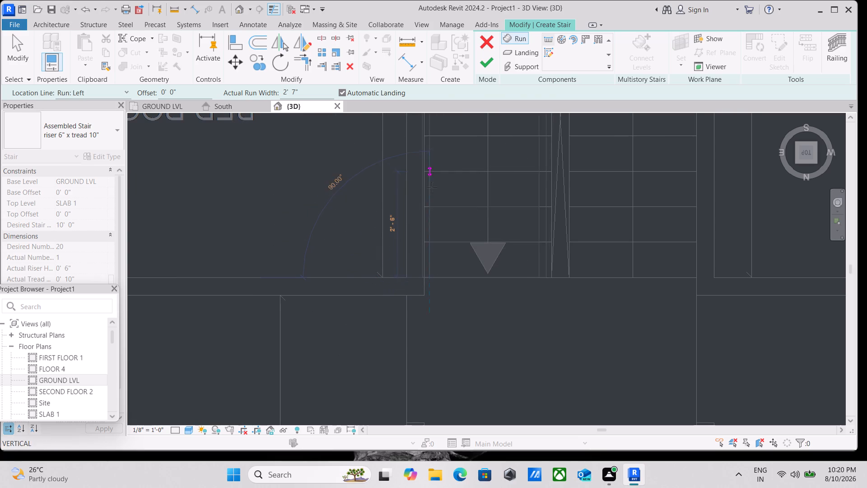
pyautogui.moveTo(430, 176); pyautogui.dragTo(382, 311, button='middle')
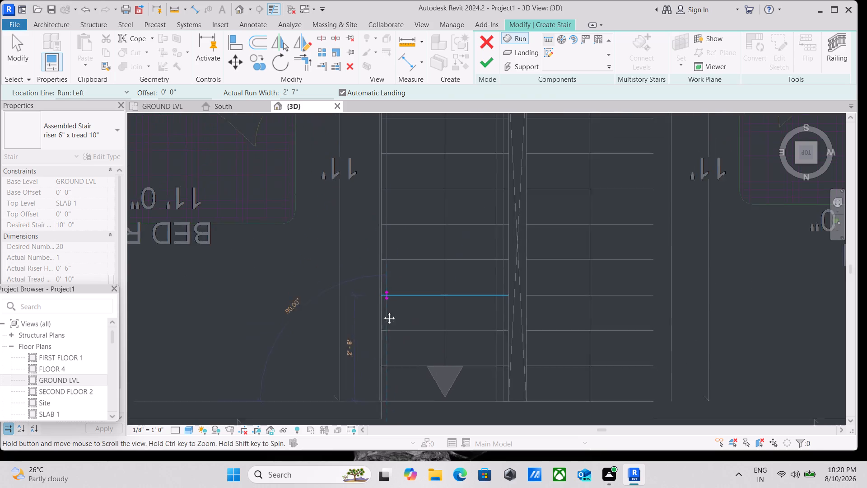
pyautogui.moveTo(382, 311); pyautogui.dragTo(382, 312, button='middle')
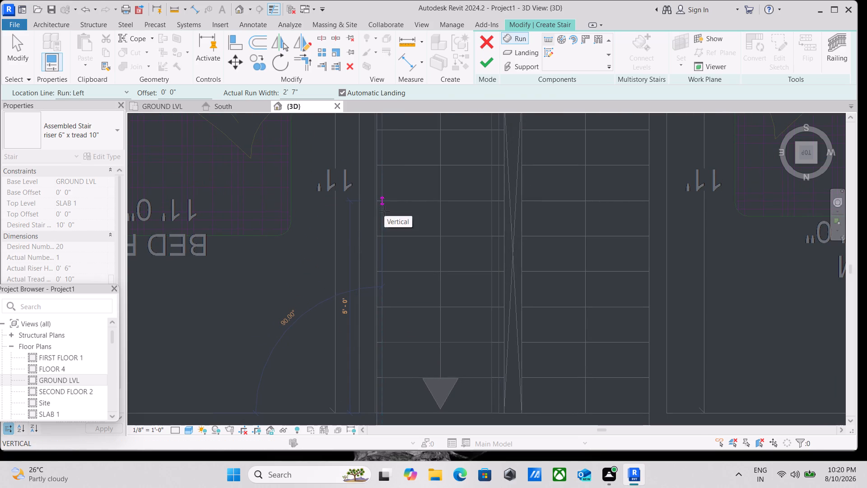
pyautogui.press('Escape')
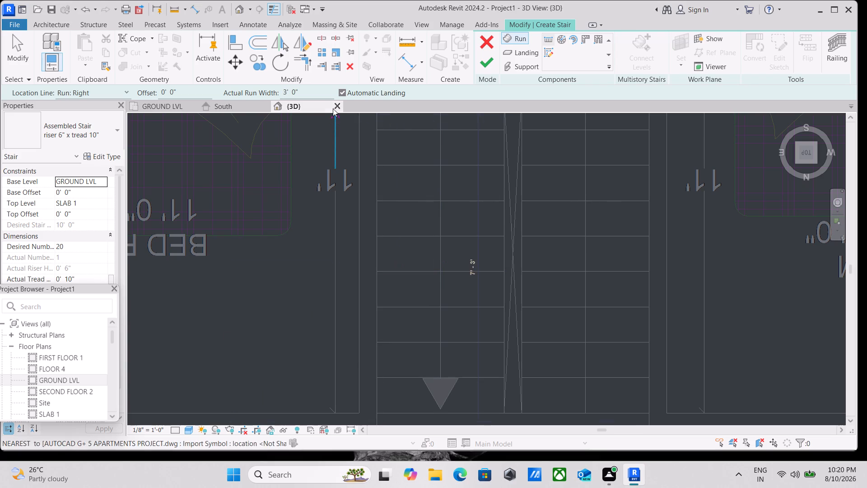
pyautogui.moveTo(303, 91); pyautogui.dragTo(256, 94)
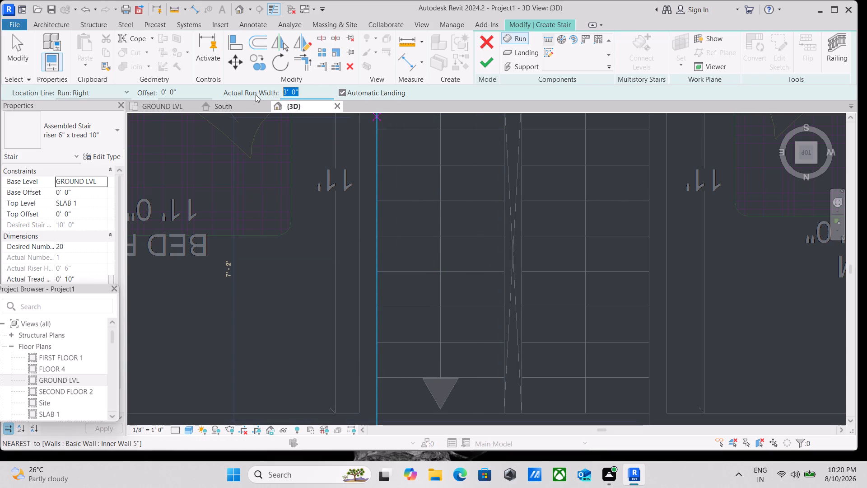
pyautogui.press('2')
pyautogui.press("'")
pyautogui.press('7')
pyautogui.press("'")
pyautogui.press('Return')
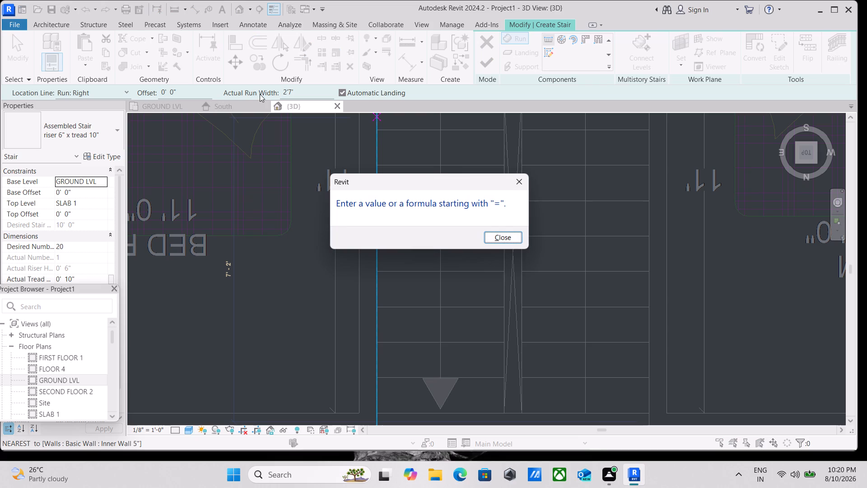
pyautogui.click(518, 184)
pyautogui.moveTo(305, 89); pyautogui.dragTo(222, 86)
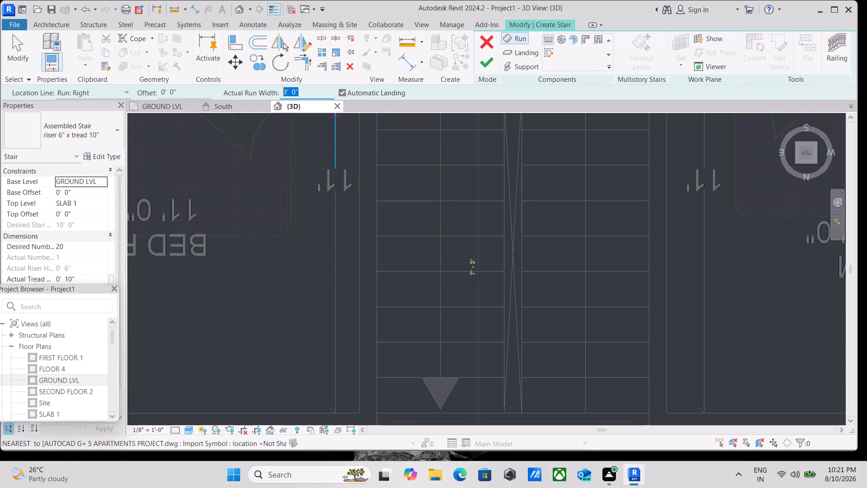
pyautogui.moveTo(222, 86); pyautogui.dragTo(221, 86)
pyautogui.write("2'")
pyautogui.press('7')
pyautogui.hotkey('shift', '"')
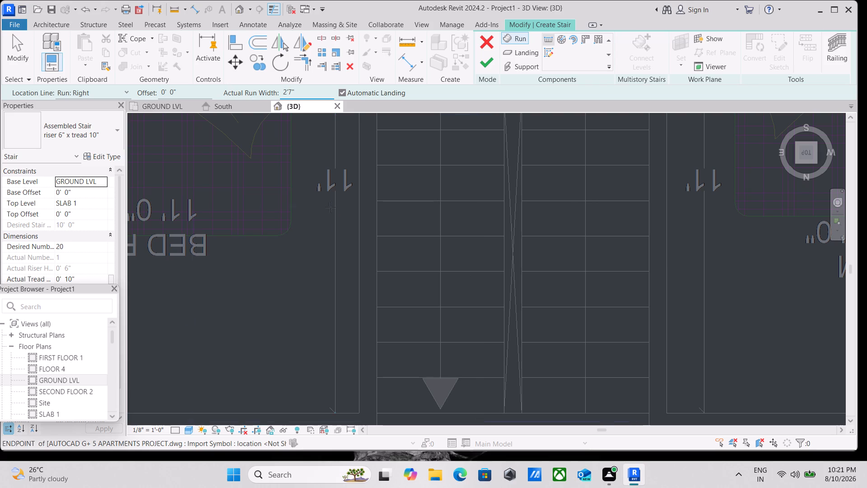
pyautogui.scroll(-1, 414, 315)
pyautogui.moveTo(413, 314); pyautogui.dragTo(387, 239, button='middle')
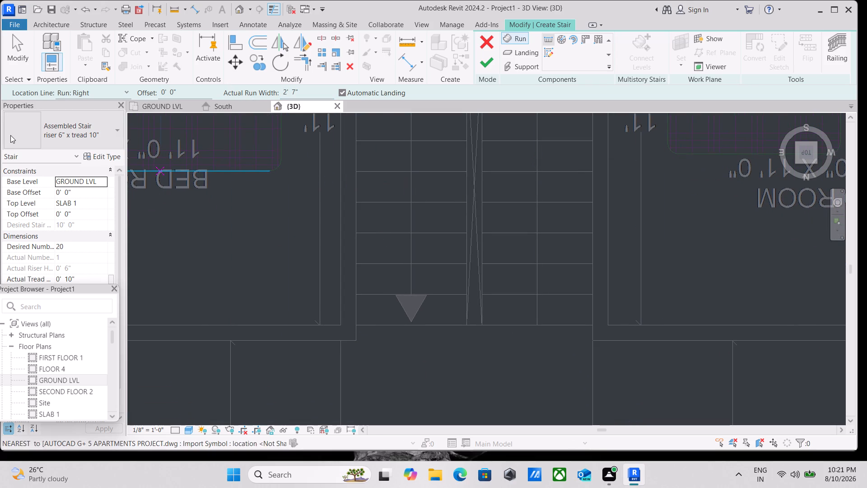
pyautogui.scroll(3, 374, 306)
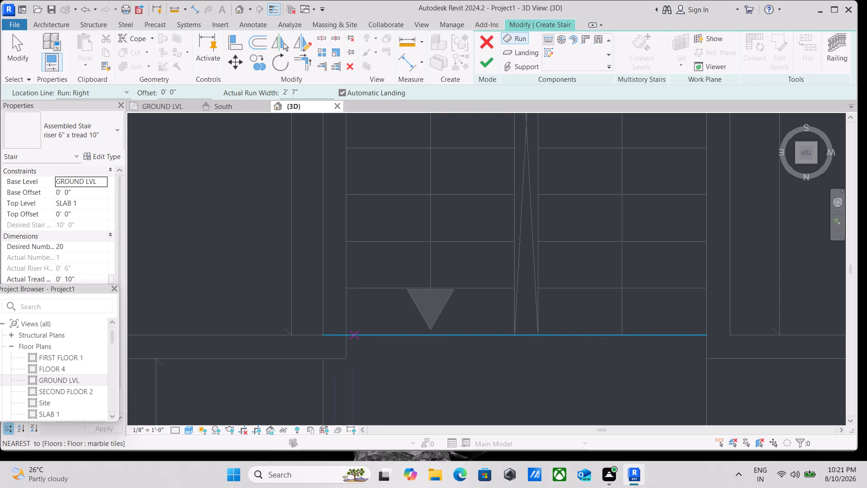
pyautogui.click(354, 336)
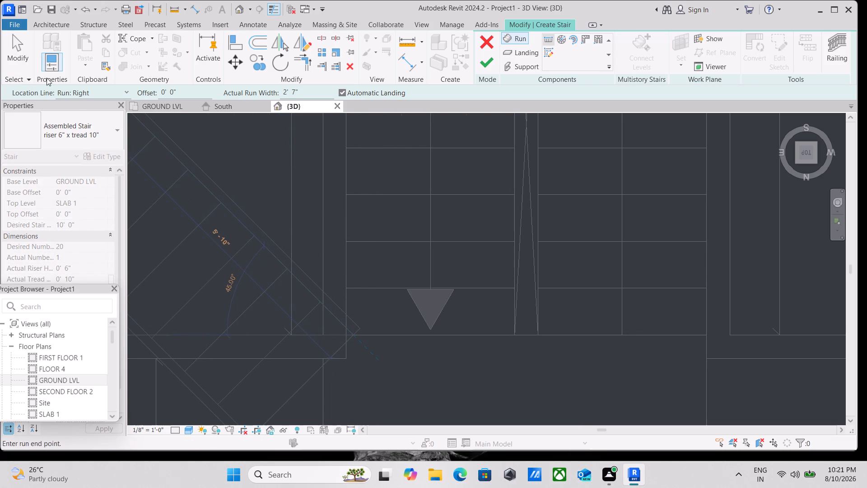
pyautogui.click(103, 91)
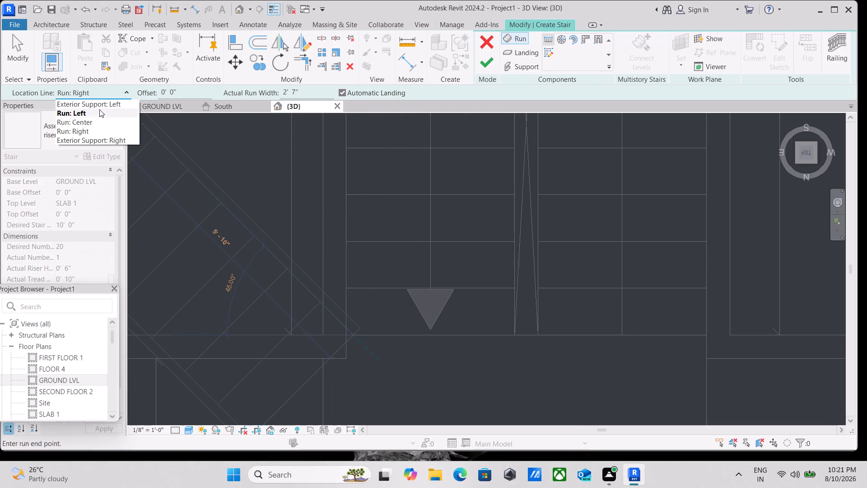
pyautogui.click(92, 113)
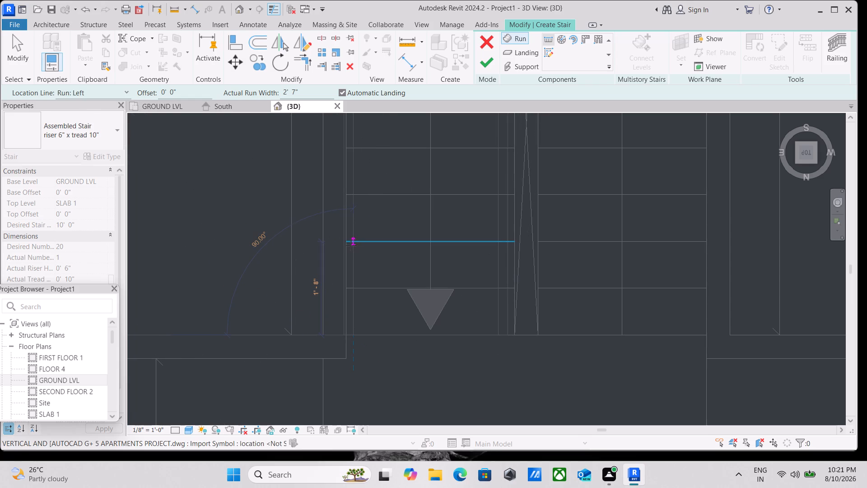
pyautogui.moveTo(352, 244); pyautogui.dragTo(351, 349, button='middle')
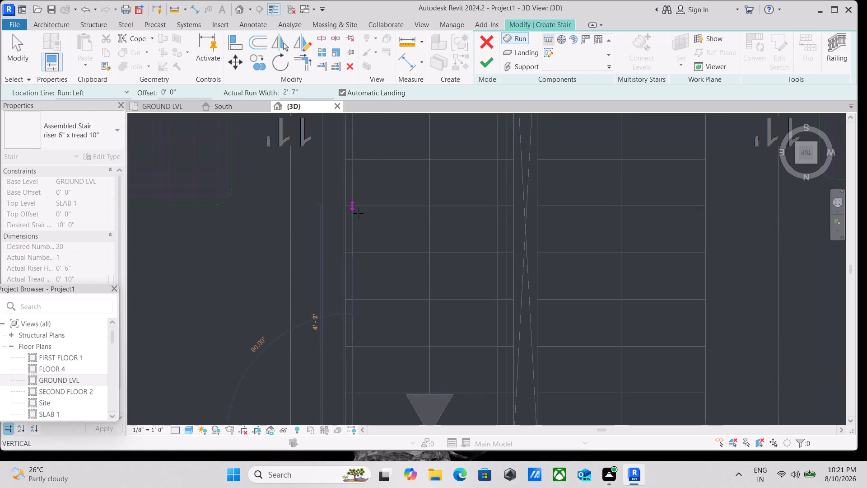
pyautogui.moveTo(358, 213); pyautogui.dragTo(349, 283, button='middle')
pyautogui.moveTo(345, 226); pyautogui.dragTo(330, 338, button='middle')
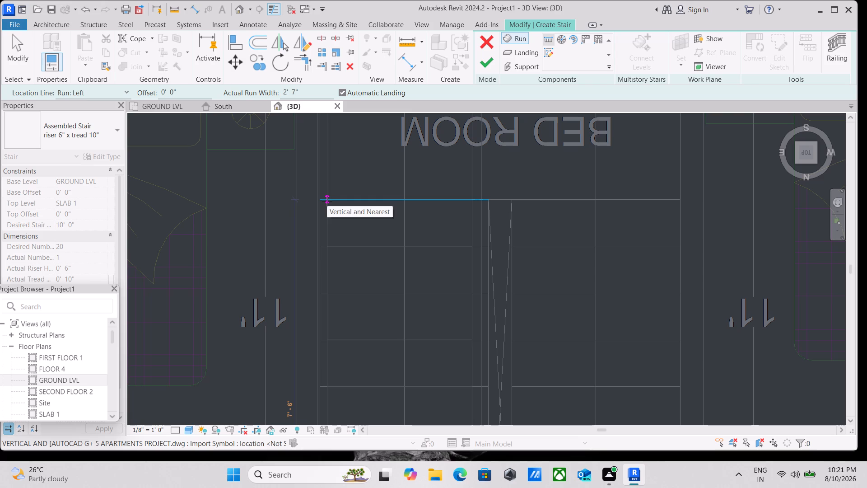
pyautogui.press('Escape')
# Draw the first stair flight with location line Run: Left, about 7'-6" long, over the plan flight marked with the arrow, starting at its arrow end.
pyautogui.moveTo(343, 305); pyautogui.dragTo(343, 295, button='middle')
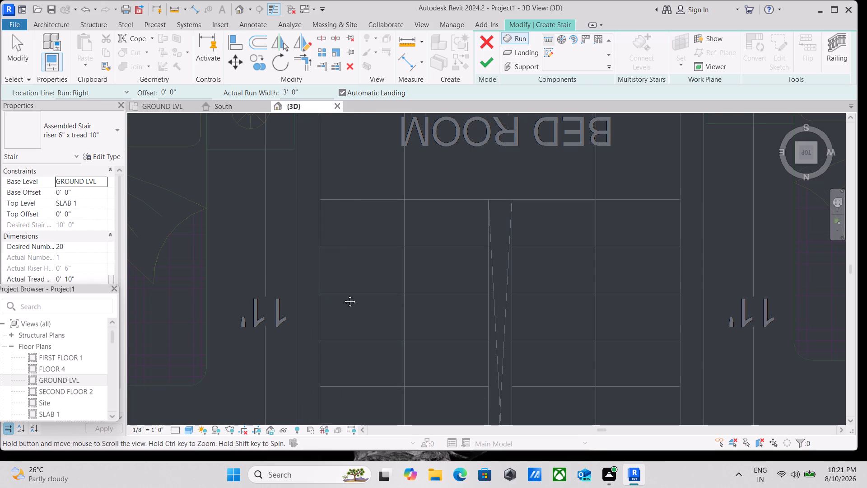
pyautogui.moveTo(343, 295); pyautogui.dragTo(339, 0, button='middle')
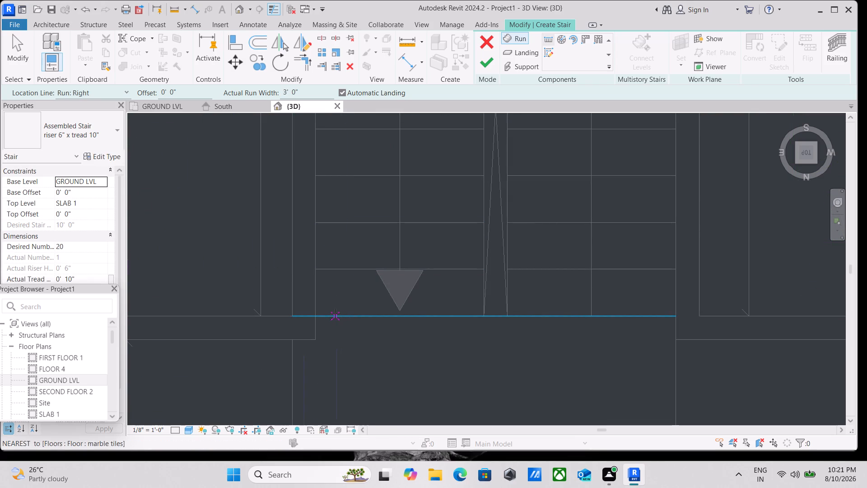
pyautogui.click(335, 314)
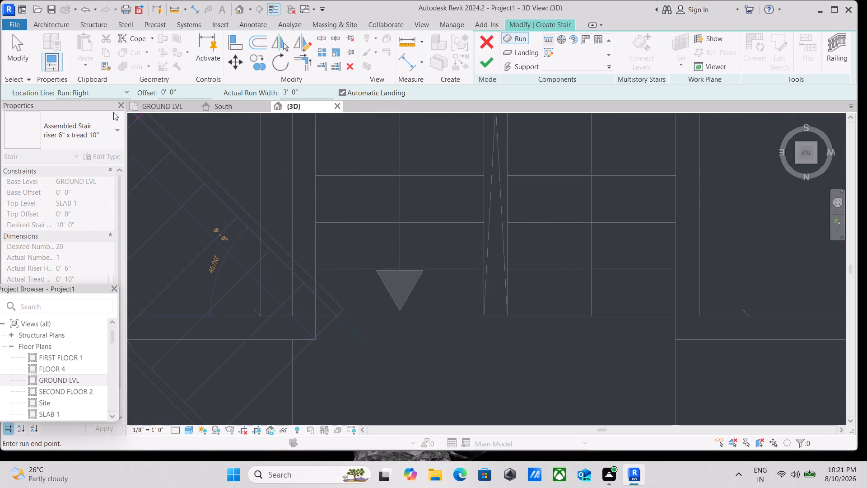
pyautogui.click(107, 92)
pyautogui.click(101, 115)
pyautogui.moveTo(333, 209); pyautogui.dragTo(327, 291, button='middle')
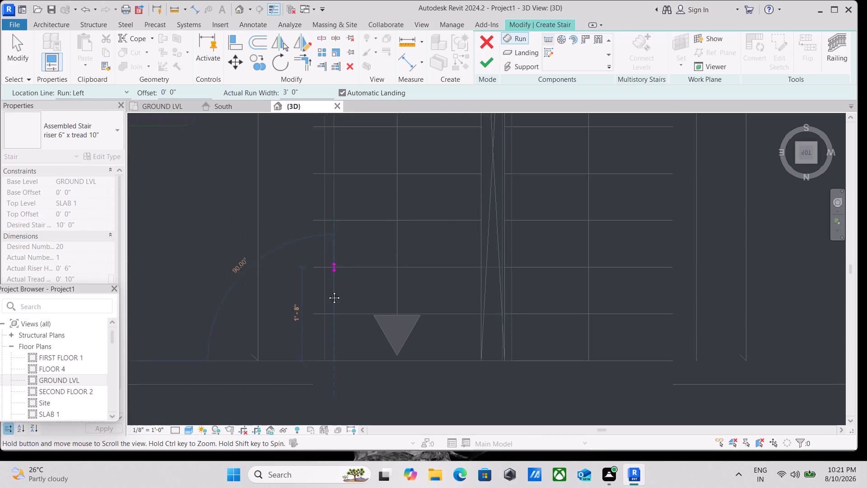
pyautogui.moveTo(327, 291); pyautogui.dragTo(327, 324, button='middle')
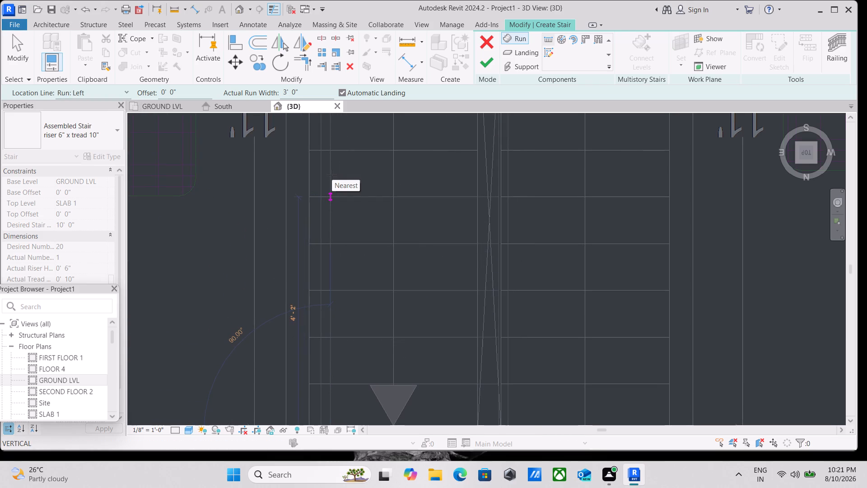
pyautogui.moveTo(332, 175); pyautogui.dragTo(316, 272, button='middle')
pyautogui.moveTo(316, 183); pyautogui.dragTo(316, 193, button='middle')
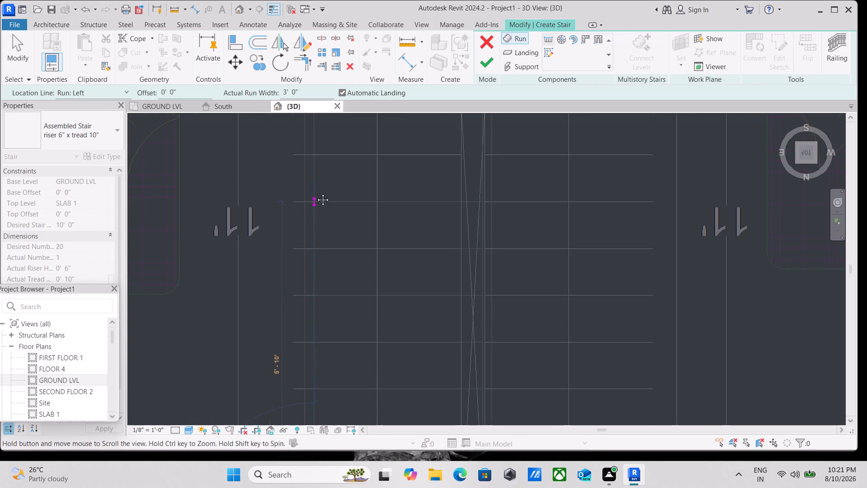
pyautogui.moveTo(316, 193); pyautogui.dragTo(309, 273, button='middle')
pyautogui.click(306, 196)
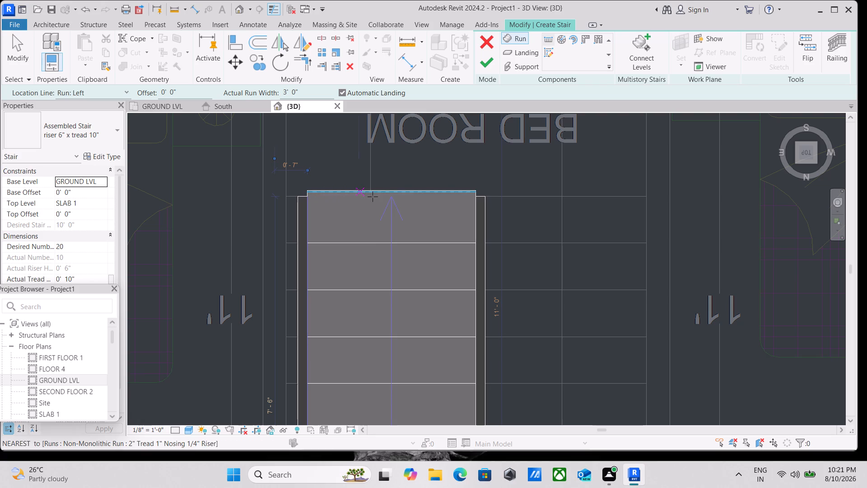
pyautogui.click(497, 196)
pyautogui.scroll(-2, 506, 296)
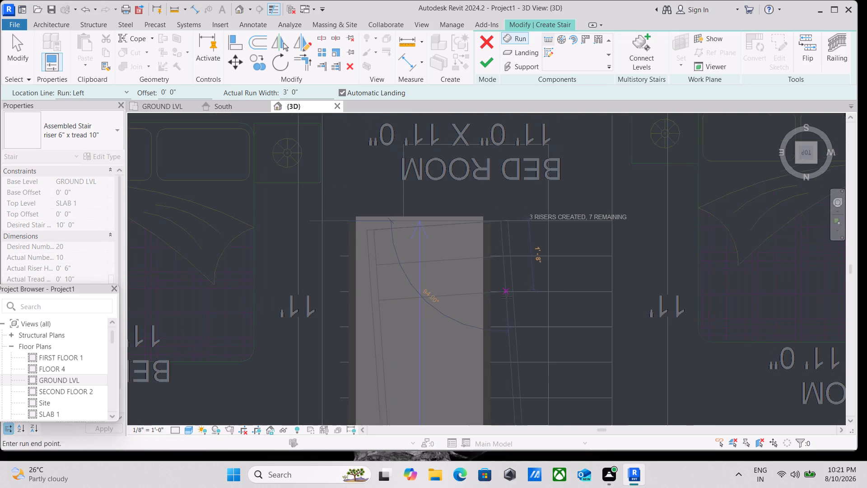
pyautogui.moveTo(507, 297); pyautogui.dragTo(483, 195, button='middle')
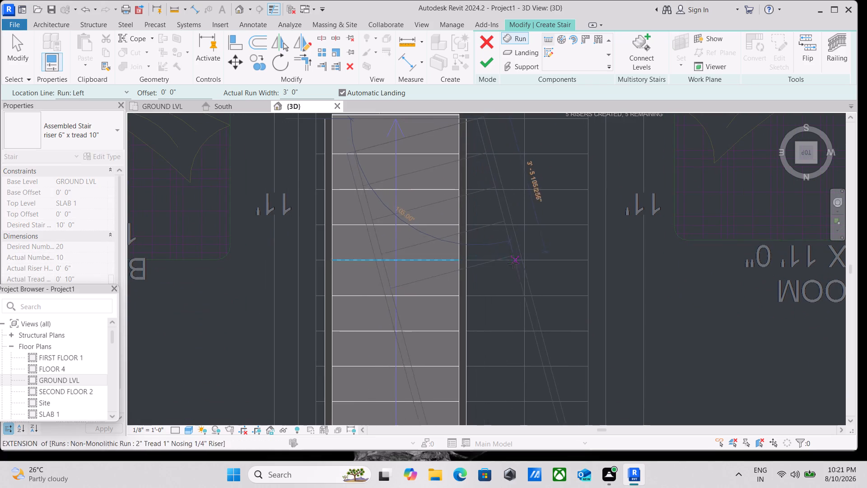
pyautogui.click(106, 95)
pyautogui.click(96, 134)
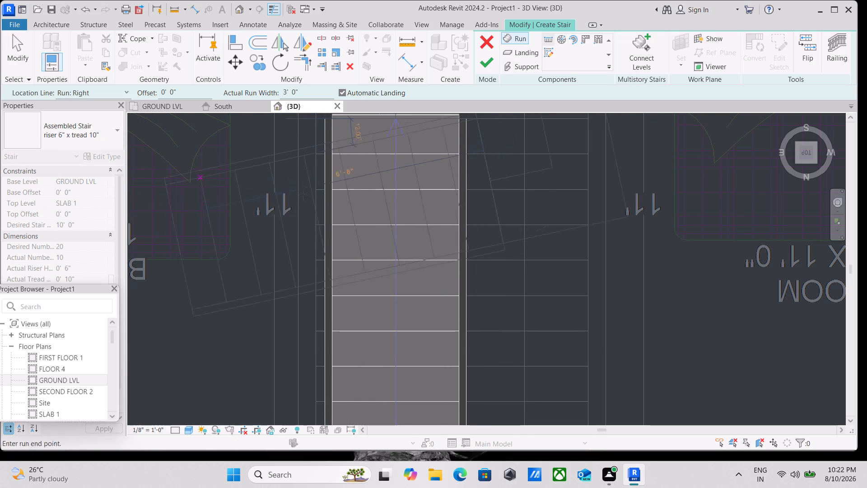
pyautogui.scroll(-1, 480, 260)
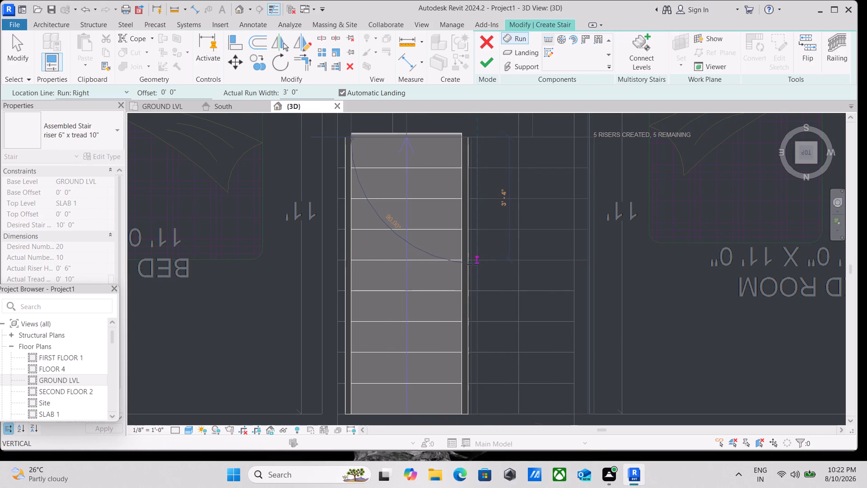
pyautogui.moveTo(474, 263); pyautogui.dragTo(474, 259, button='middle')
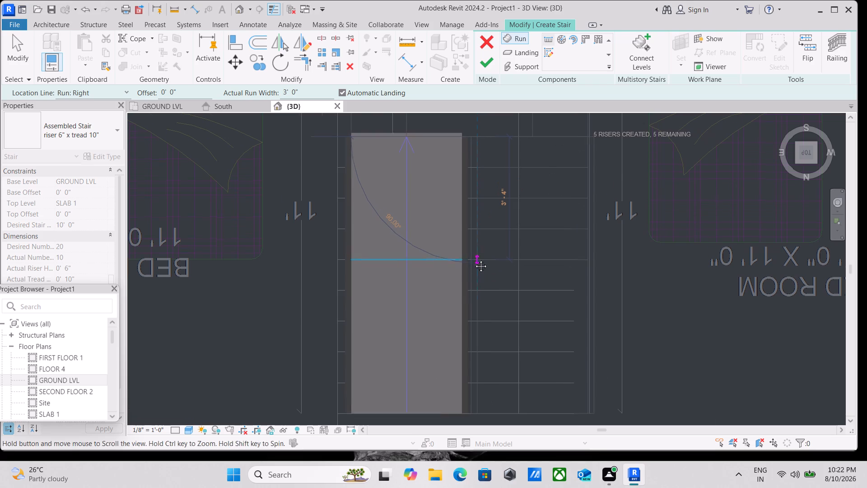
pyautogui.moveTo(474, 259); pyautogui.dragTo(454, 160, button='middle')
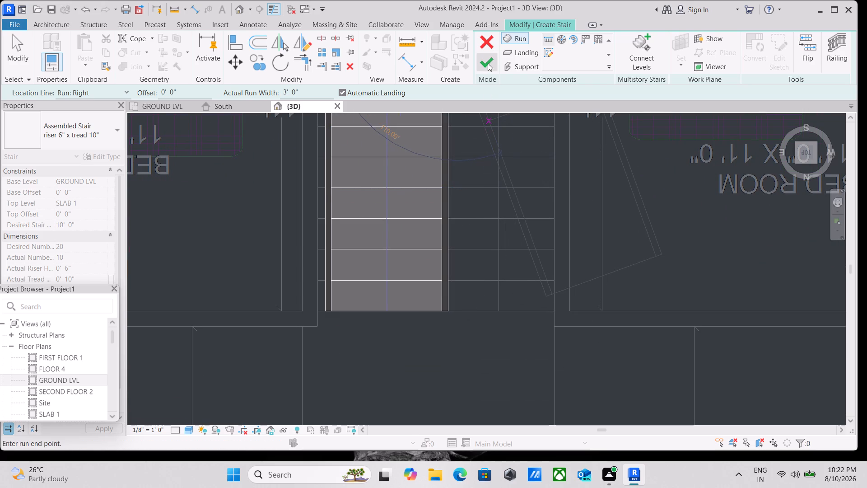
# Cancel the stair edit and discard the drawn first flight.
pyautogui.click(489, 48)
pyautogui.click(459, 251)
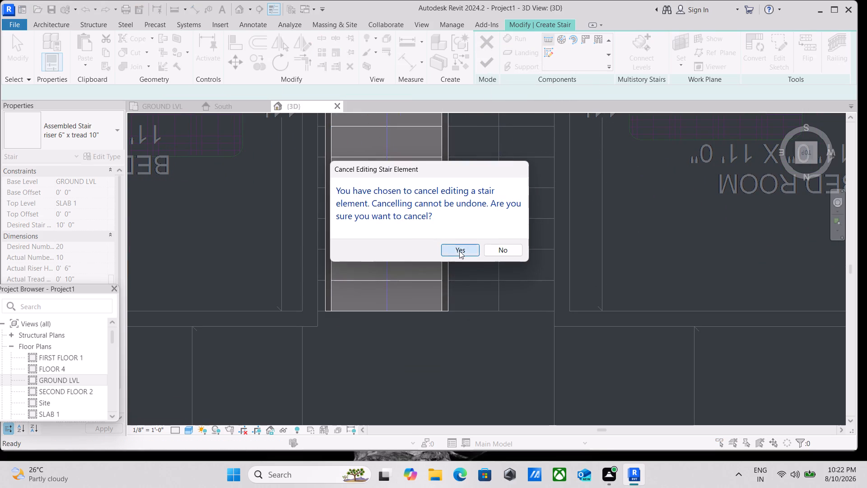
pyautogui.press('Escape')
# Start a new stair at the arrow end of the ground floor plan's staircase.
pyautogui.scroll(6, 500, 240)
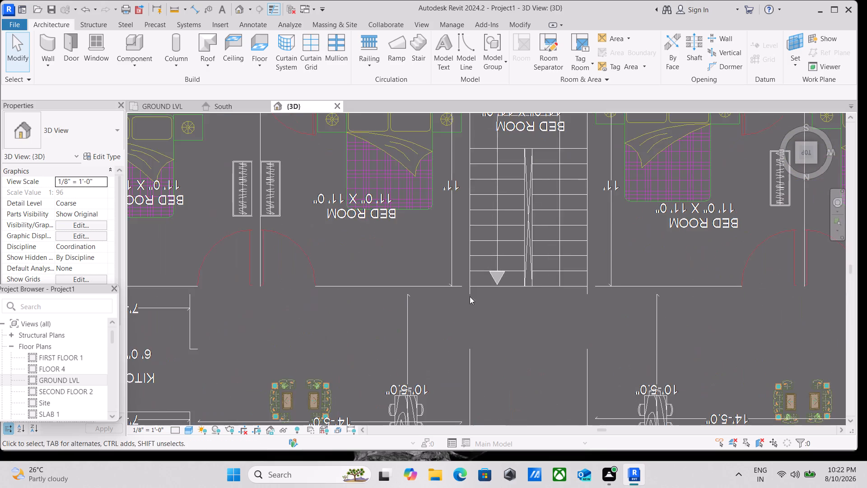
pyautogui.scroll(4, 467, 320)
pyautogui.scroll(1, 506, 312)
pyautogui.moveTo(506, 312); pyautogui.dragTo(375, 400, button='middle')
pyautogui.scroll(2, 372, 373)
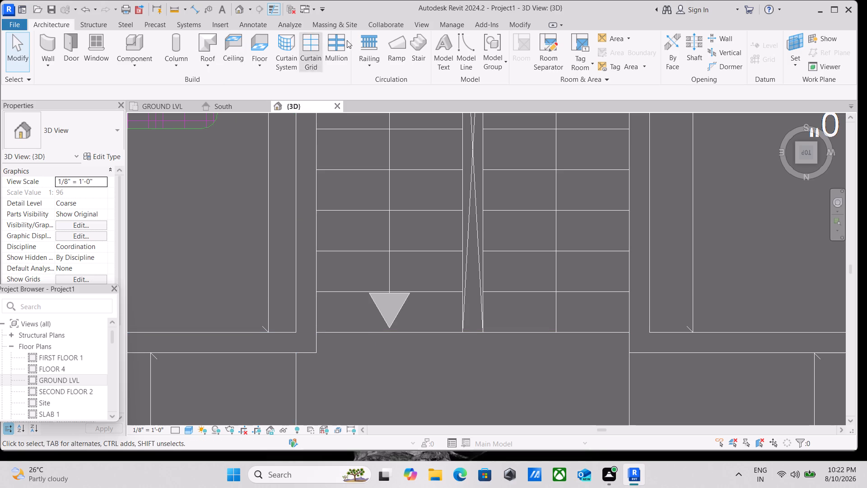
pyautogui.click(415, 60)
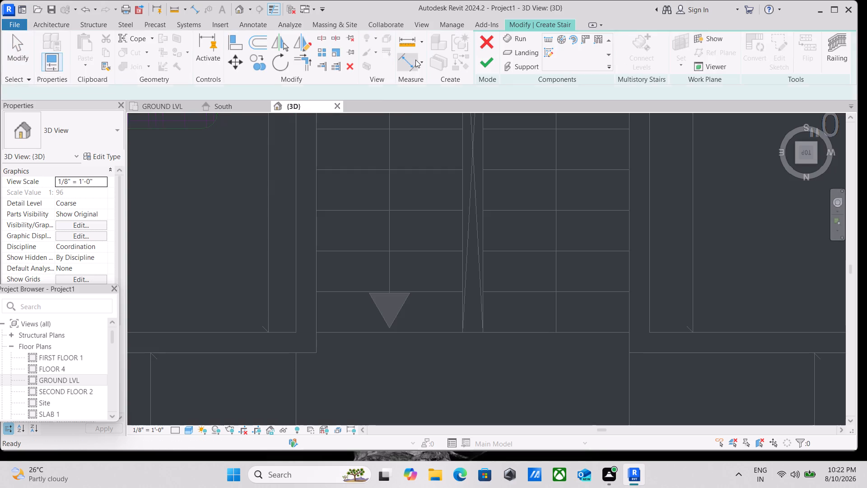
pyautogui.scroll(5, 327, 339)
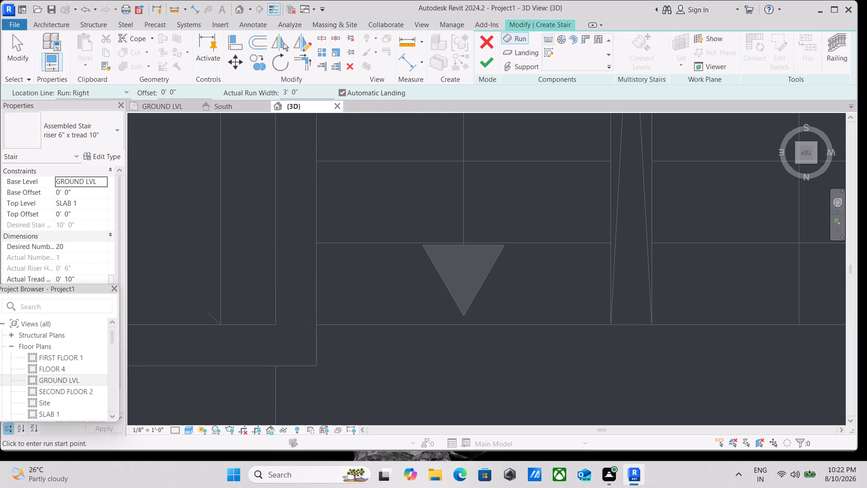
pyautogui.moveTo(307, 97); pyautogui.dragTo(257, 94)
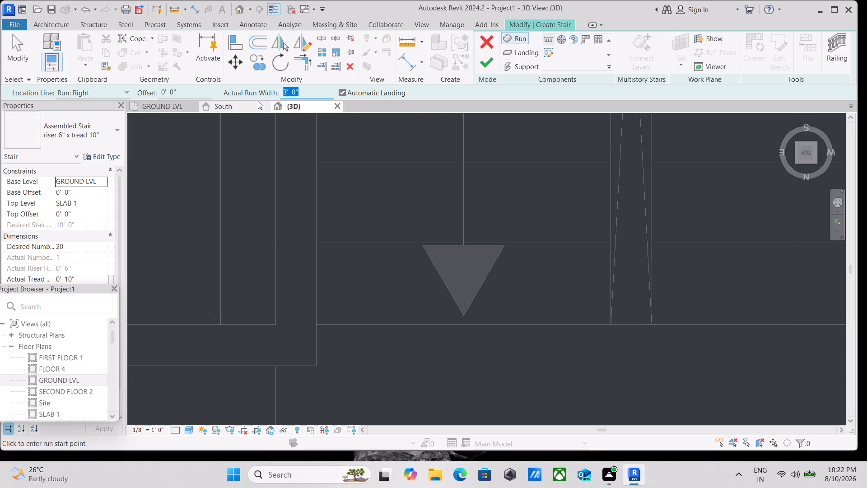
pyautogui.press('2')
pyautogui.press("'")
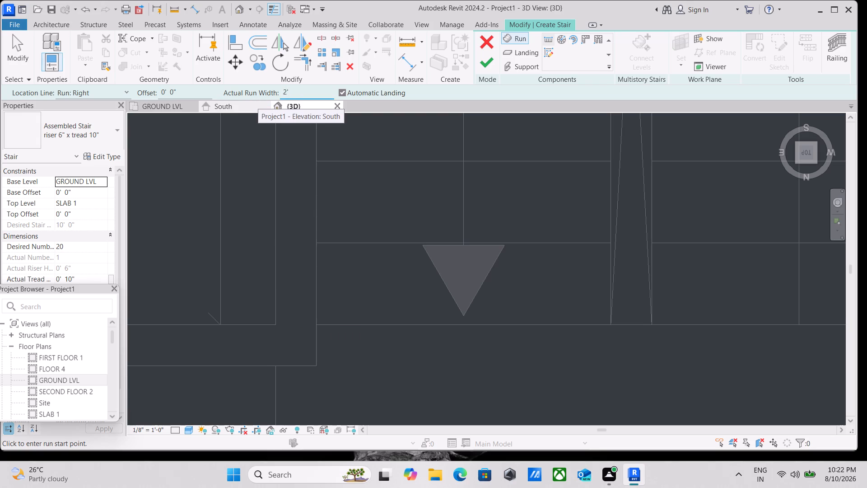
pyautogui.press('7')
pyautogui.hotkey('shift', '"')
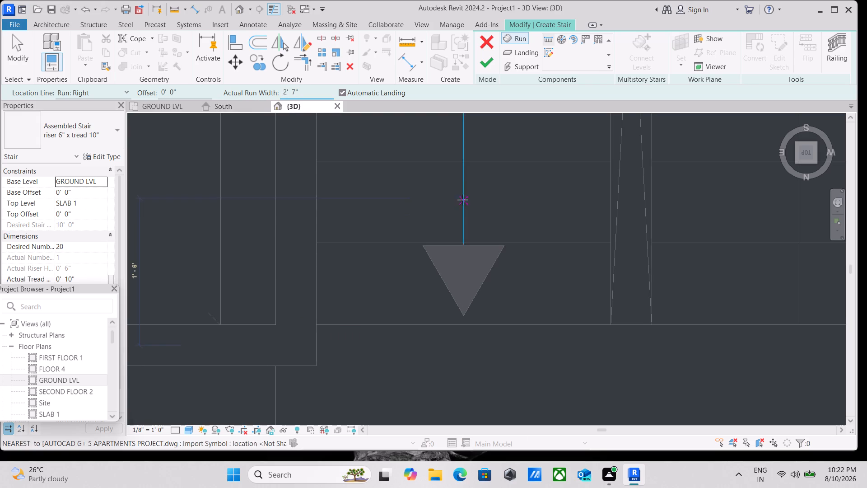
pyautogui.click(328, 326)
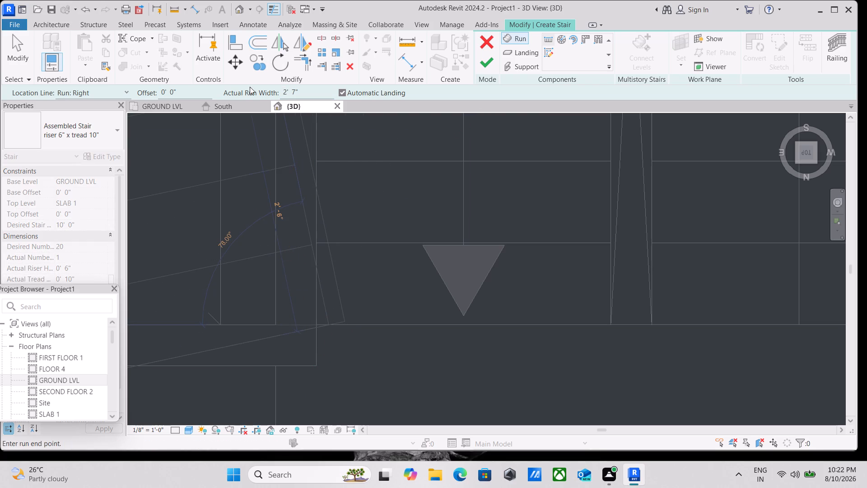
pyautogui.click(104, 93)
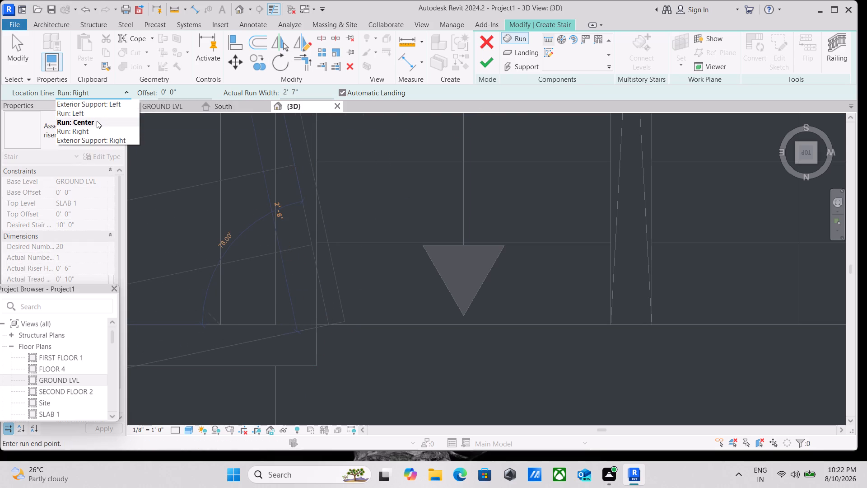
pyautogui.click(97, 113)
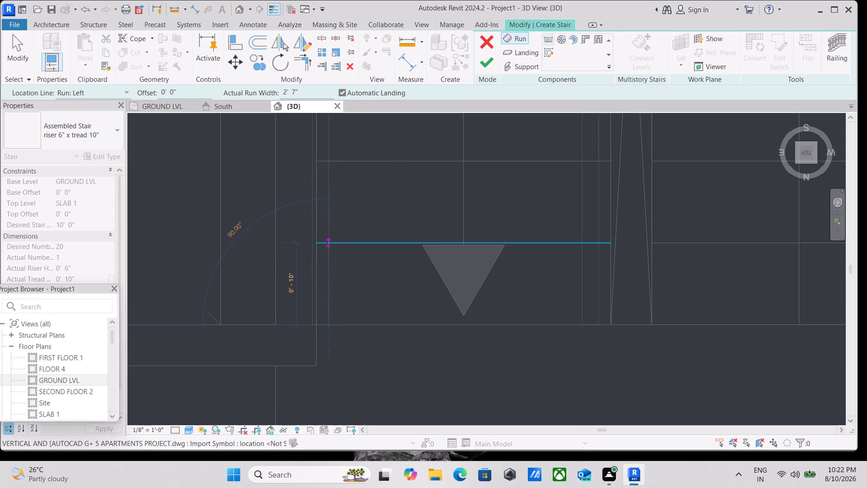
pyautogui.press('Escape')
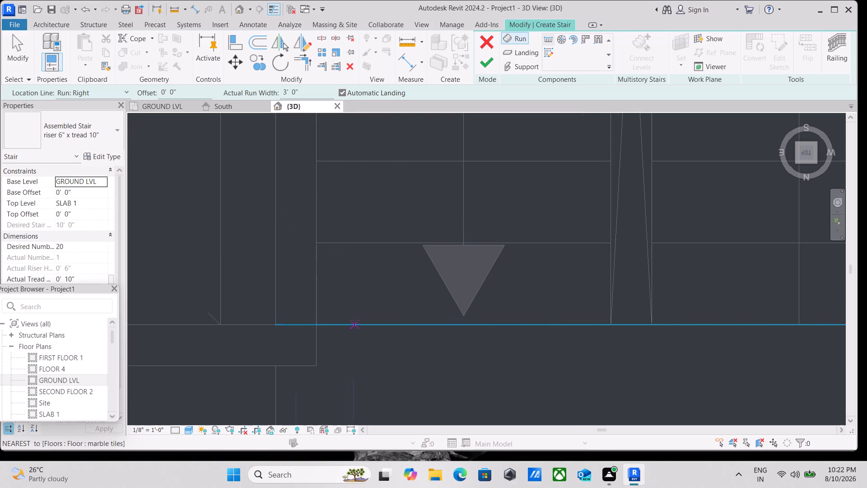
# Draw the first stair flight with location line Run: Left, 3'-0" wide and about 7'-6" long, from the plan flight's arrow end.
pyautogui.click(352, 324)
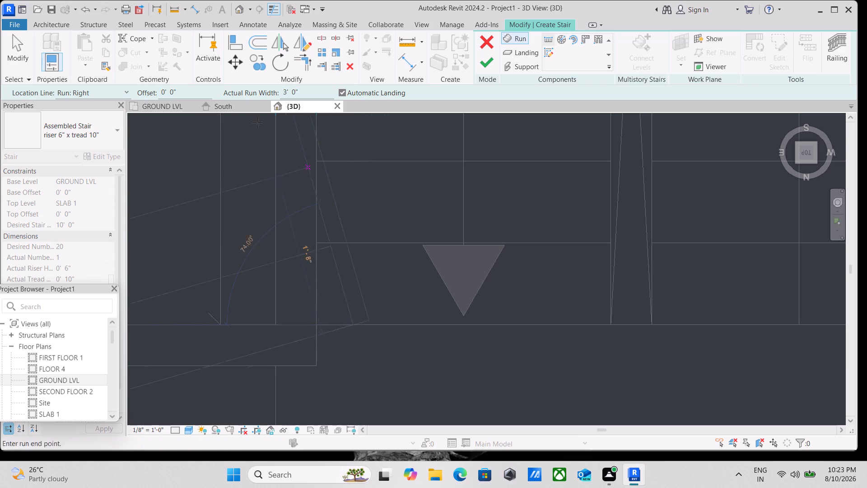
pyautogui.click(111, 94)
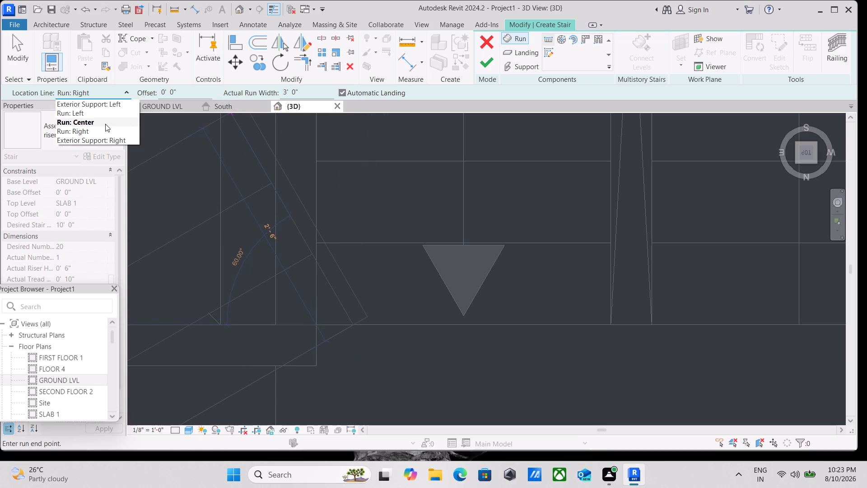
pyautogui.click(104, 110)
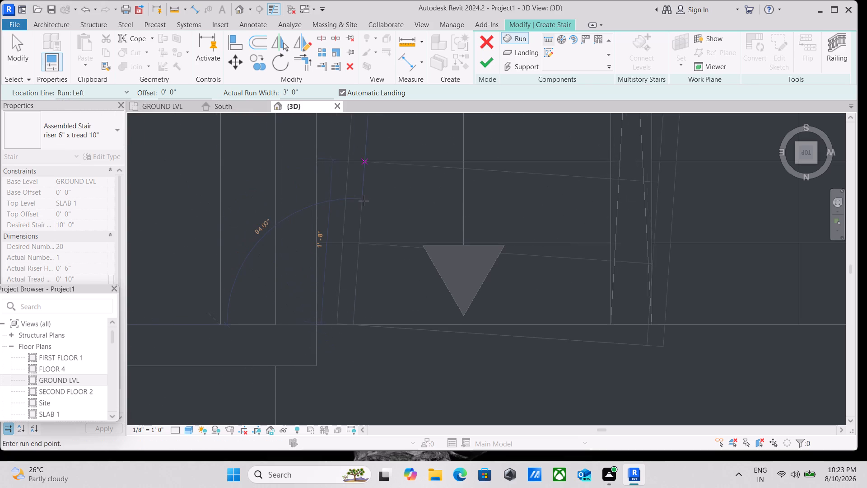
pyautogui.moveTo(349, 191); pyautogui.dragTo(335, 250, button='middle')
pyautogui.scroll(-1, 343, 196)
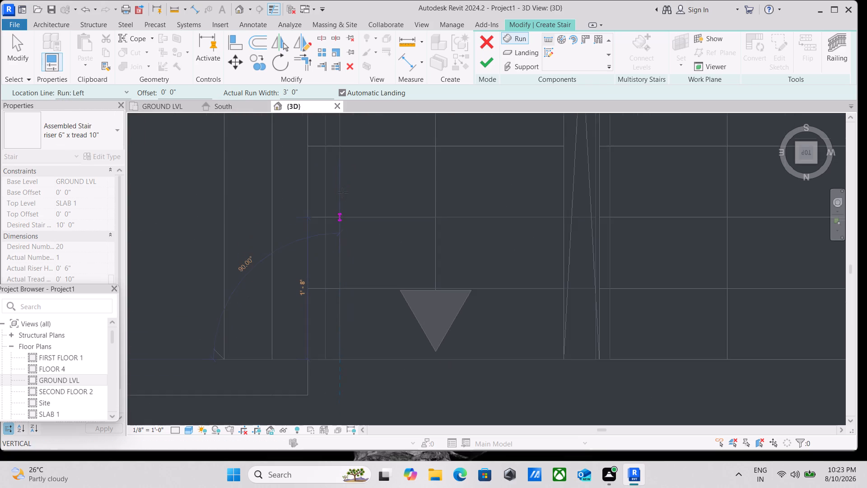
pyautogui.moveTo(343, 192); pyautogui.dragTo(304, 309, button='middle')
pyautogui.scroll(-2, 323, 195)
pyautogui.moveTo(313, 183); pyautogui.dragTo(291, 292, button='middle')
pyautogui.moveTo(294, 176); pyautogui.dragTo(252, 304, button='middle')
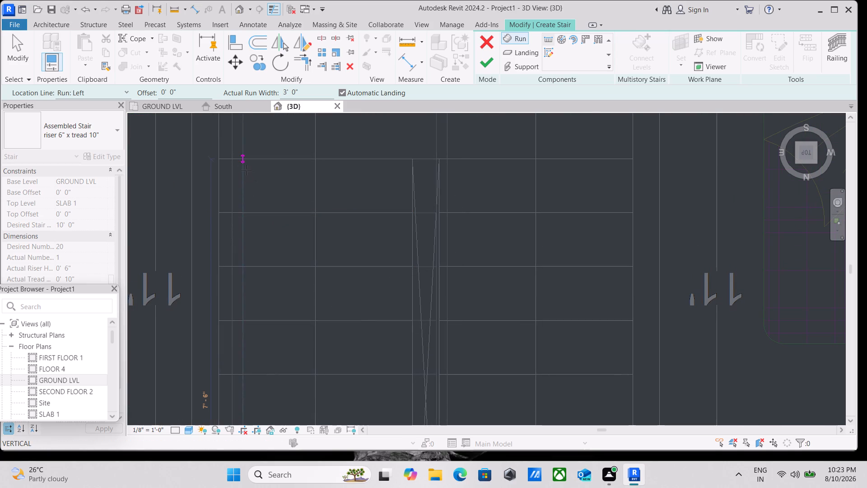
pyautogui.click(239, 159)
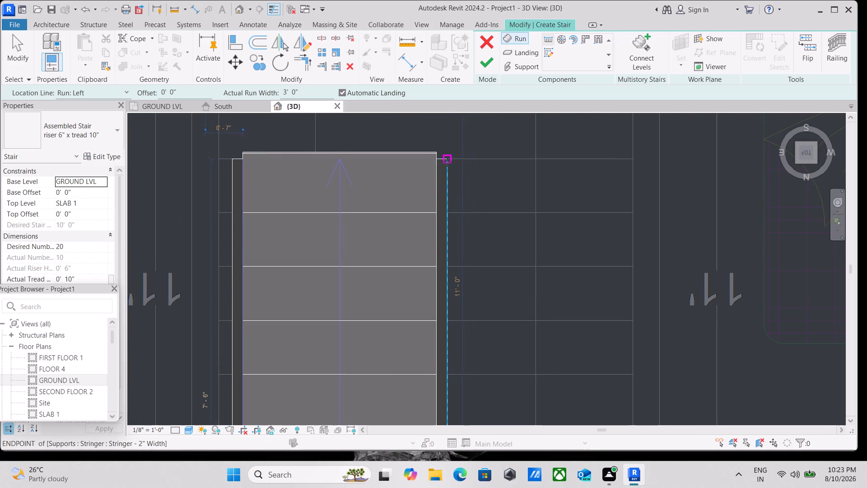
# Draw the second flight with location line Run: Right, from the first flight's inner stringer end back to its start line, and finish the stair.
pyautogui.click(448, 162)
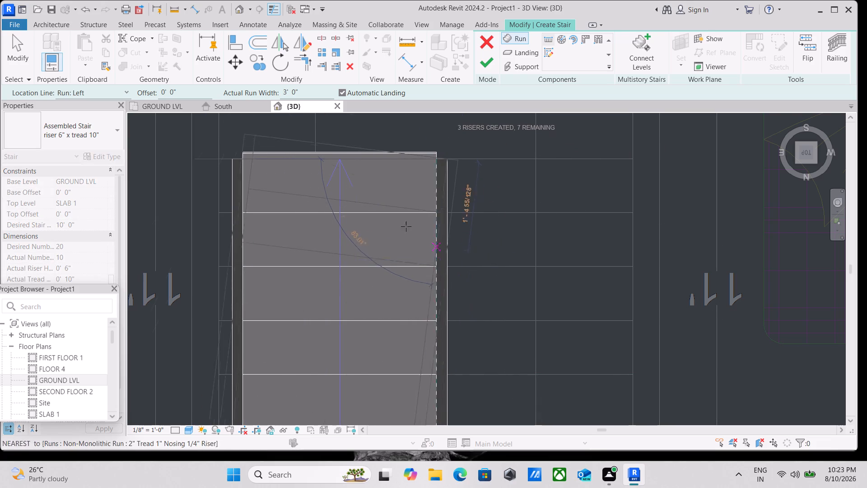
pyautogui.click(100, 89)
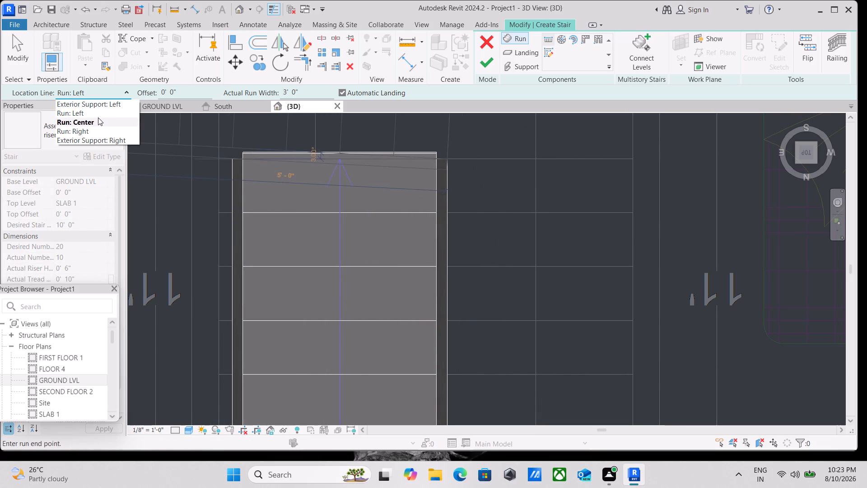
pyautogui.click(94, 135)
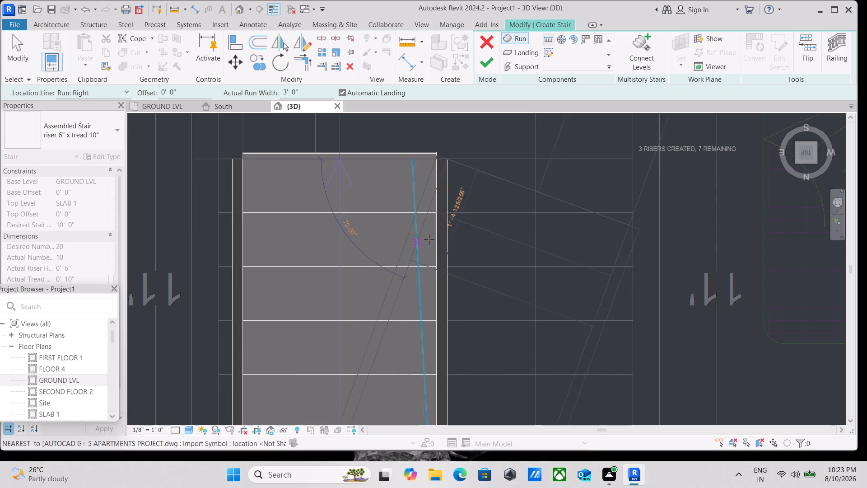
pyautogui.moveTo(451, 282); pyautogui.dragTo(465, 154, button='middle')
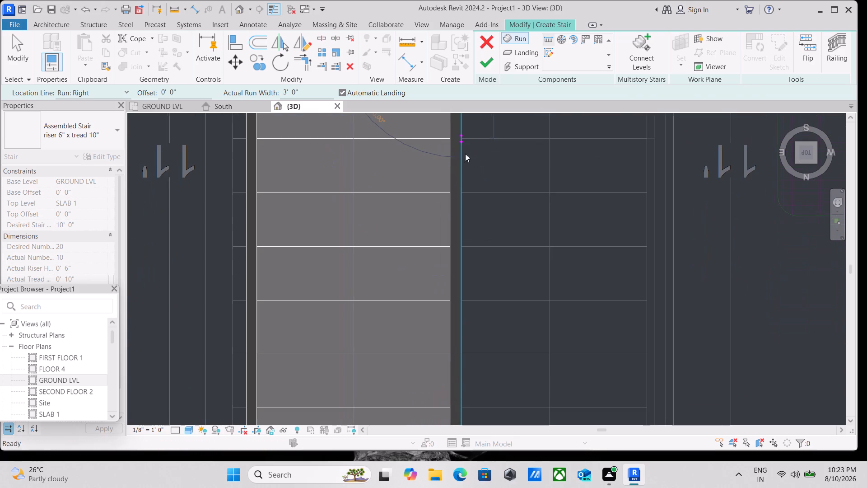
pyautogui.moveTo(465, 250); pyautogui.dragTo(493, 90, button='middle')
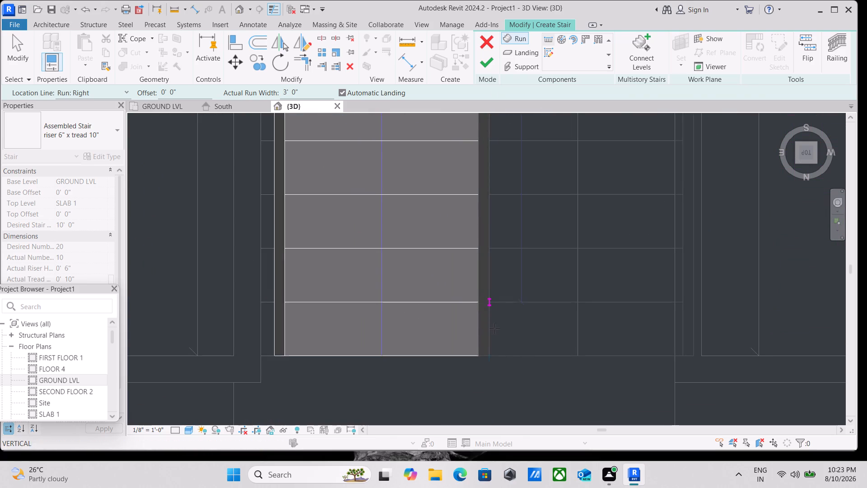
pyautogui.click(494, 352)
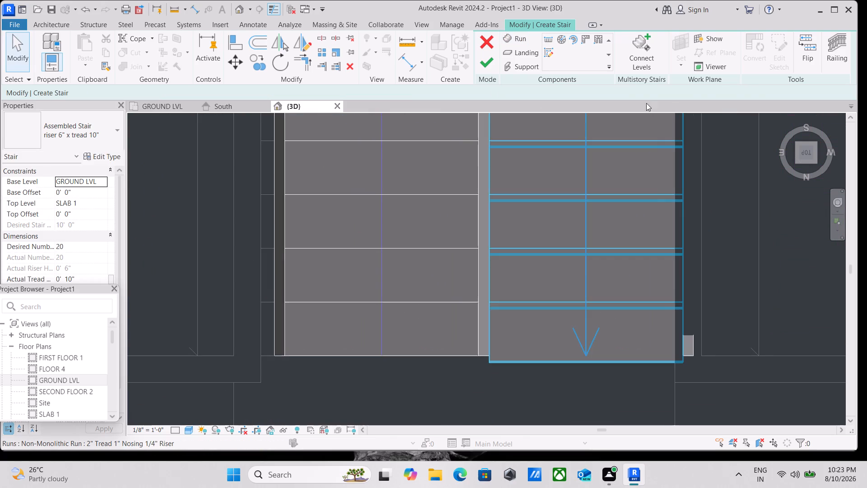
pyautogui.click(486, 70)
# Examine the finished two-flight staircase, its landing and railings from above against the floor plan.
pyautogui.scroll(-2, 526, 258)
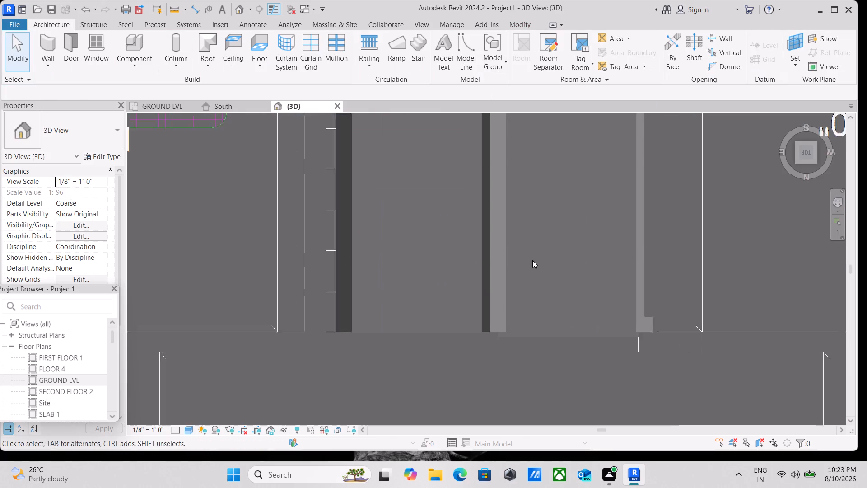
pyautogui.scroll(-1, 532, 260)
pyautogui.moveTo(629, 255); pyautogui.dragTo(621, 340, button='middle')
pyautogui.scroll(-2, 622, 288)
pyautogui.moveTo(622, 288); pyautogui.dragTo(620, 306, button='middle')
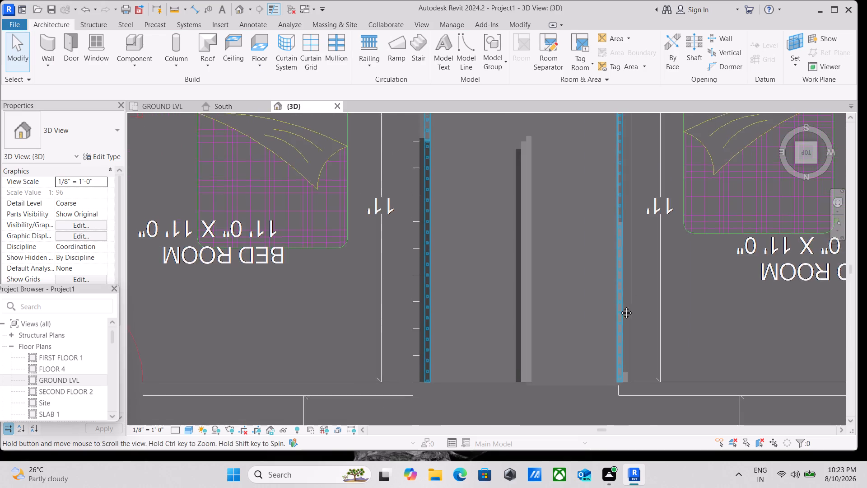
pyautogui.moveTo(620, 306); pyautogui.dragTo(612, 369, button='middle')
pyautogui.scroll(-2, 623, 292)
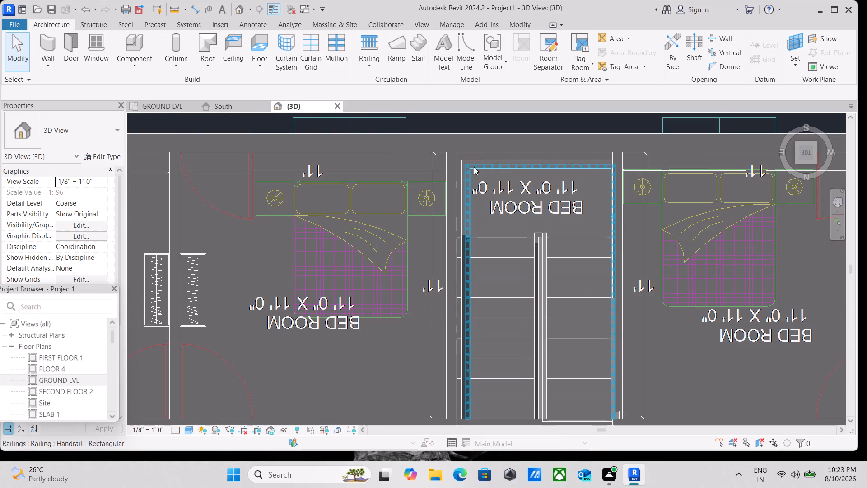
pyautogui.scroll(3, 460, 255)
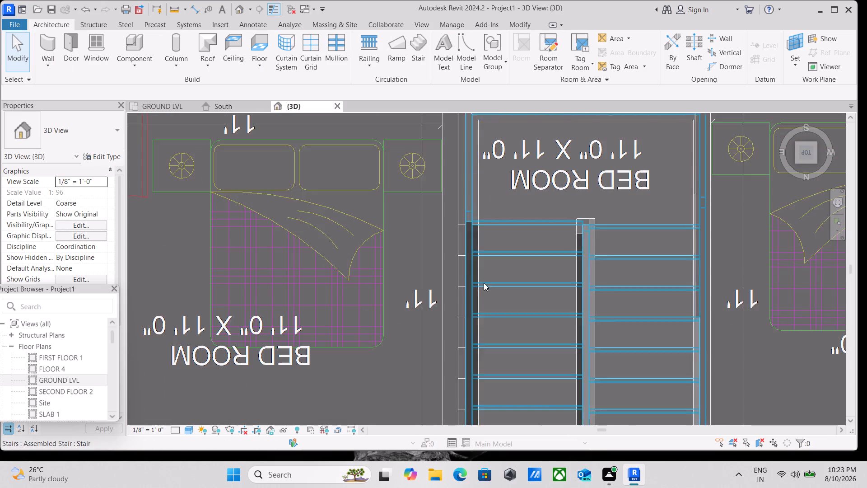
# Examine the staircase's flight ends from above, and its railings against the surrounding walls in an isometric 3D view.
pyautogui.scroll(2, 484, 282)
pyautogui.scroll(-5, 489, 279)
pyautogui.moveTo(493, 280); pyautogui.dragTo(437, 146, button='middle')
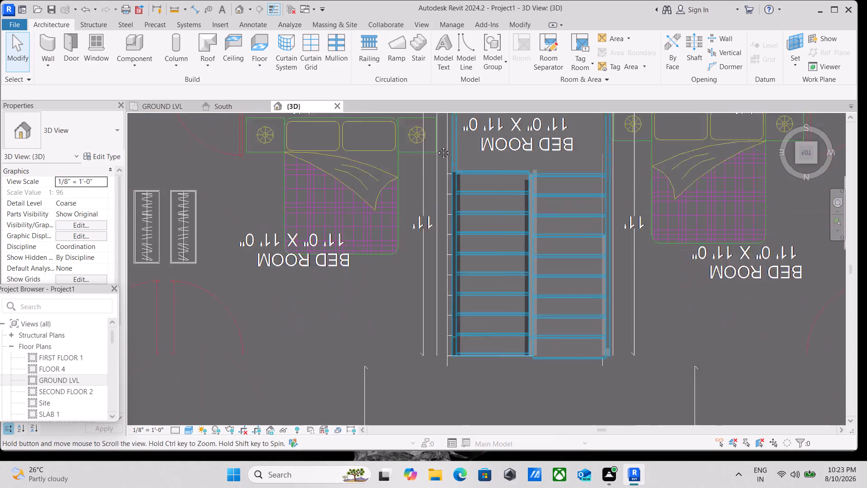
pyautogui.moveTo(437, 146); pyautogui.dragTo(431, 135, button='middle')
pyautogui.scroll(2, 576, 239)
pyautogui.scroll(2, 564, 278)
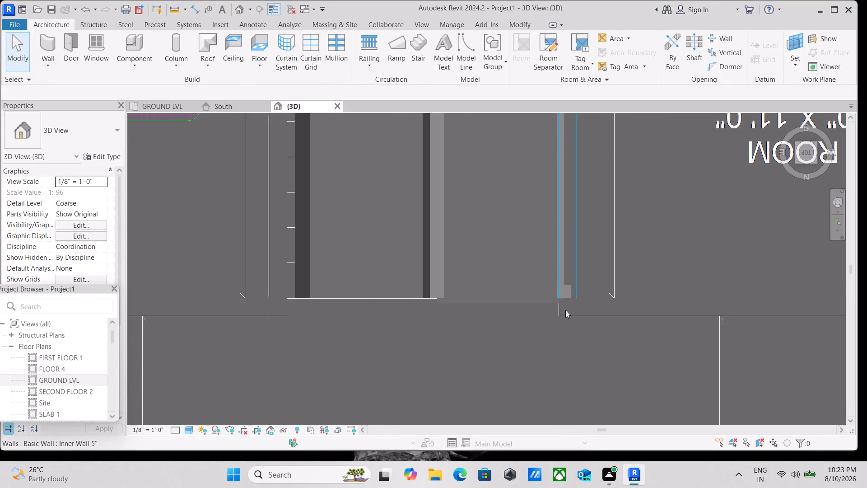
pyautogui.click(795, 161)
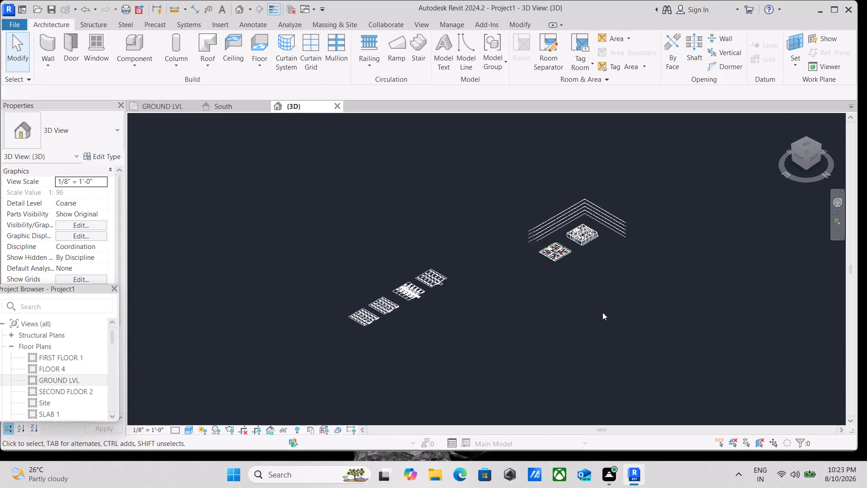
pyautogui.scroll(3, 601, 307)
pyautogui.scroll(16, 587, 182)
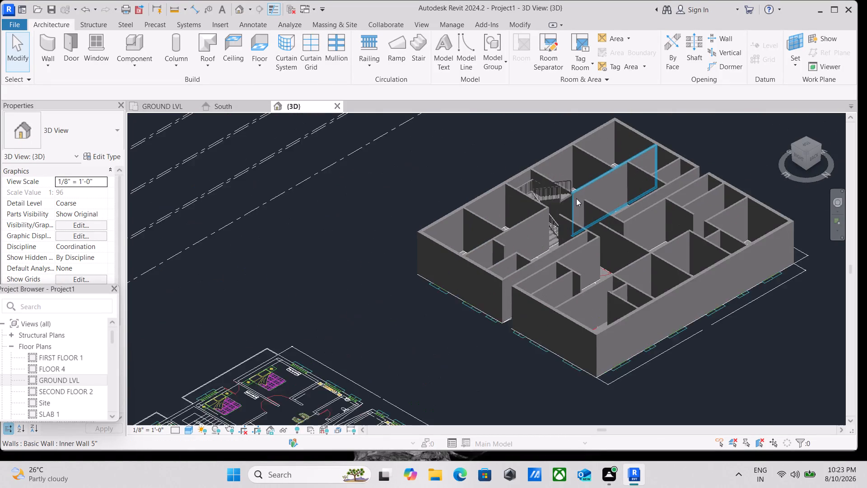
pyautogui.scroll(10, 576, 198)
pyautogui.scroll(3, 671, 188)
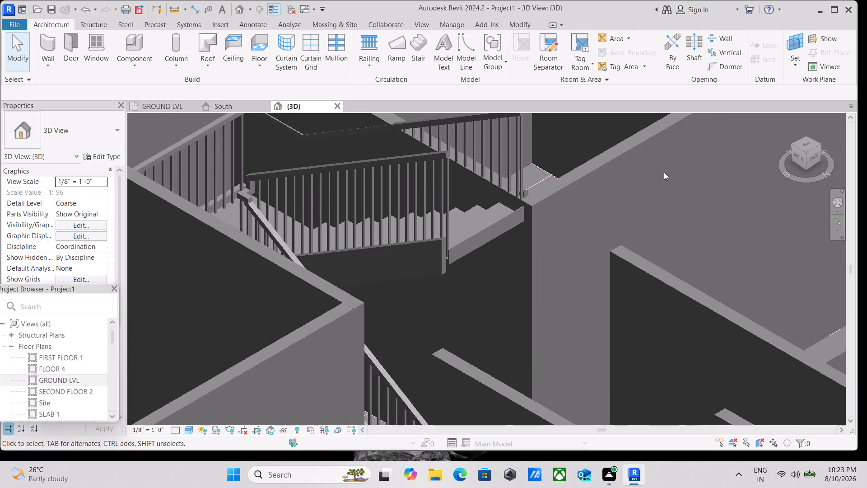
# Set the Offset from Path of the staircase's outer wall-side railing to 3".
pyautogui.click(513, 154)
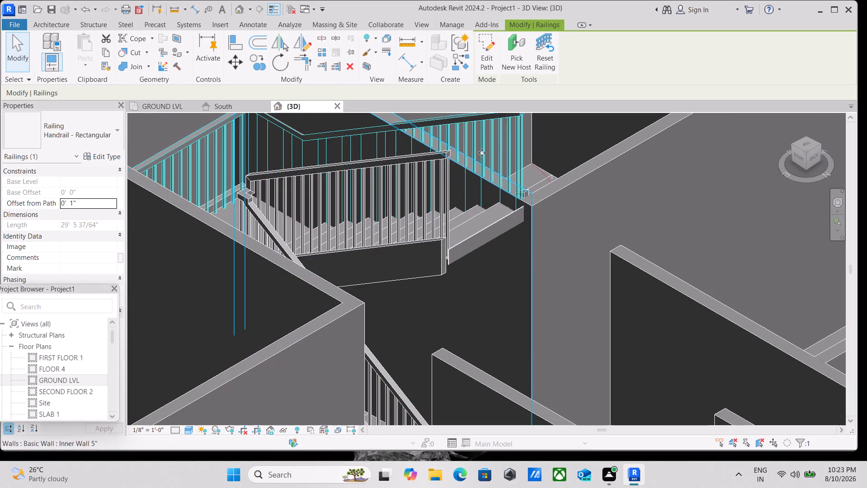
pyautogui.click(508, 136)
pyautogui.scroll(-2, 508, 136)
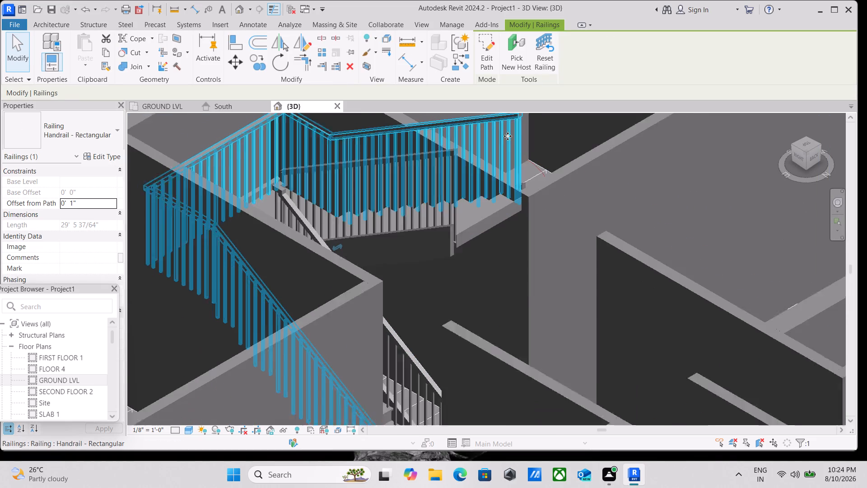
pyautogui.scroll(-2, 507, 172)
pyautogui.moveTo(446, 339); pyautogui.dragTo(427, 322, button='middle')
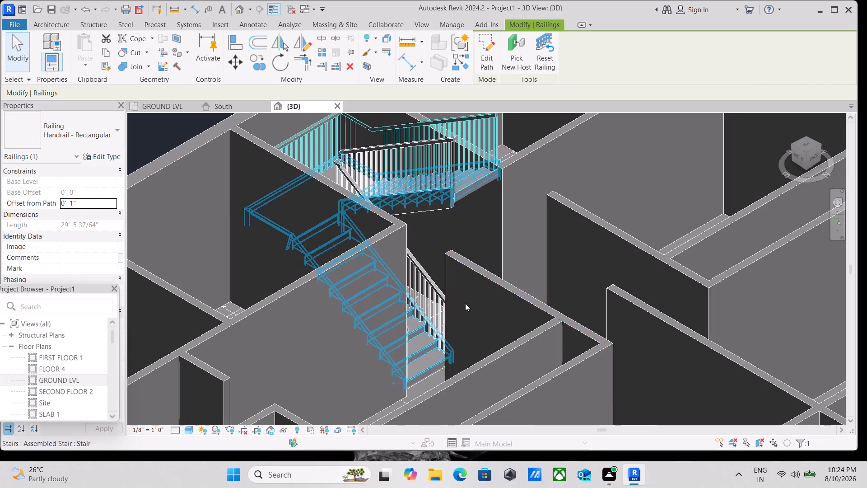
pyautogui.click(819, 143)
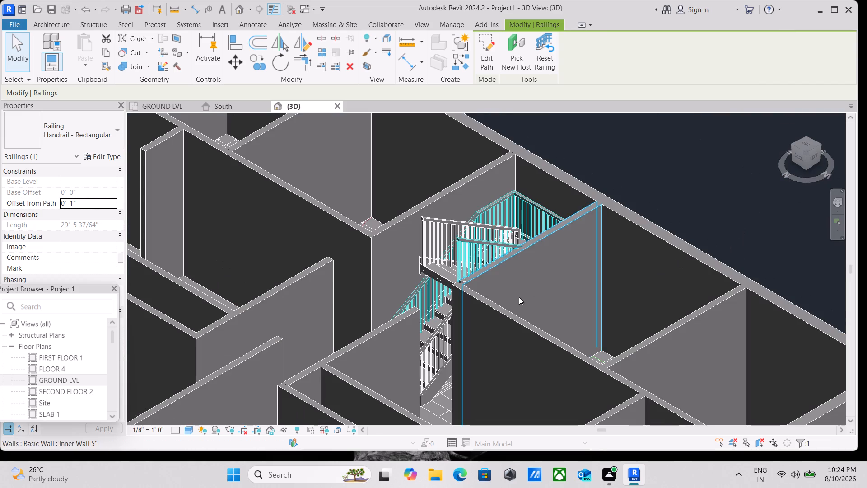
pyautogui.scroll(2, 511, 298)
pyautogui.scroll(3, 441, 296)
pyautogui.scroll(3, 449, 246)
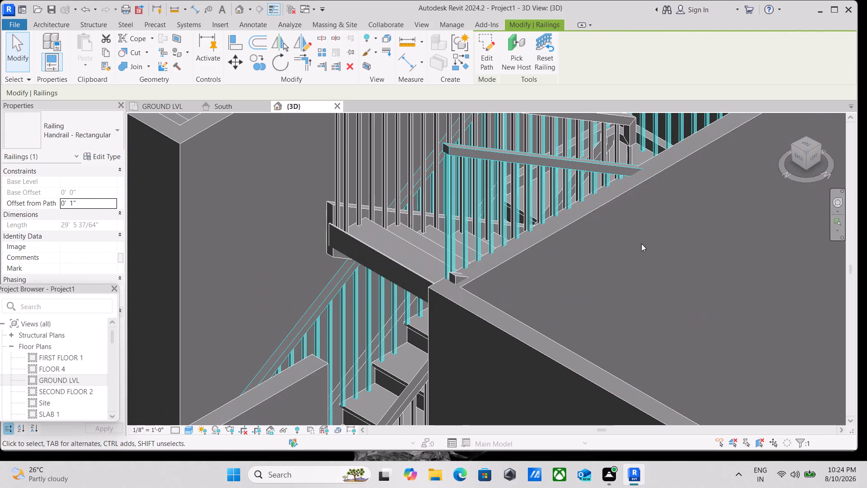
pyautogui.click(454, 209)
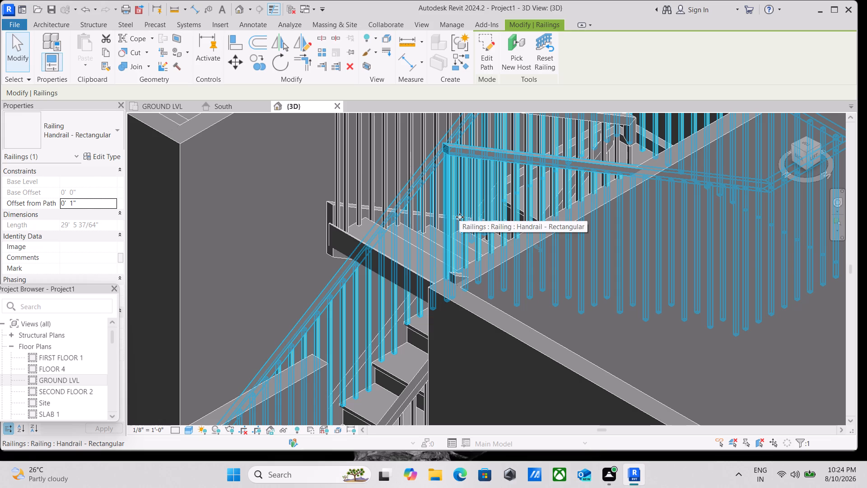
pyautogui.click(461, 212)
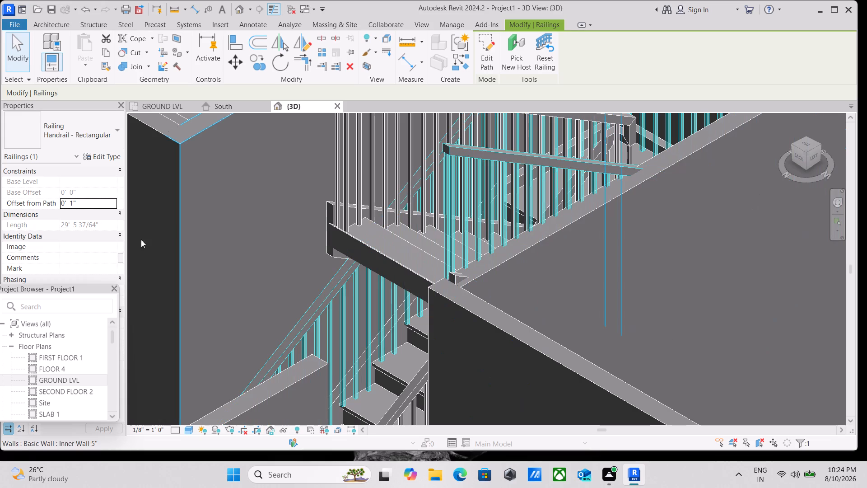
pyautogui.click(83, 197)
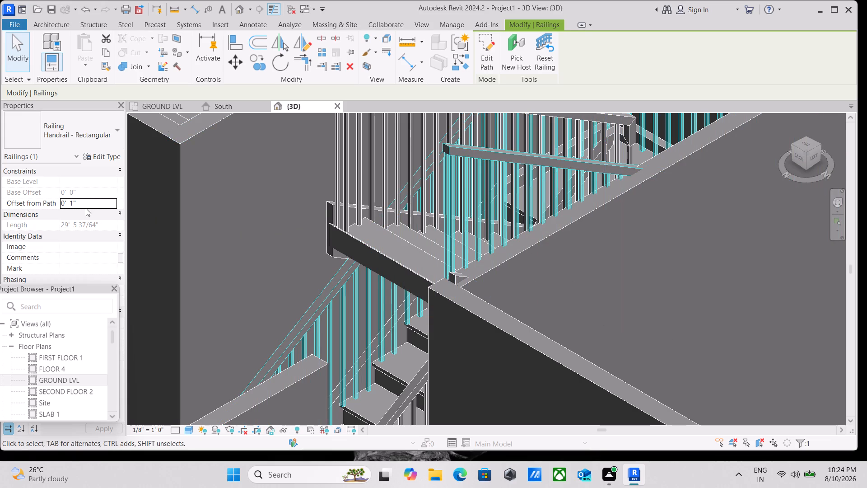
pyautogui.click(90, 202)
pyautogui.moveTo(90, 202); pyautogui.dragTo(46, 202)
pyautogui.press('3')
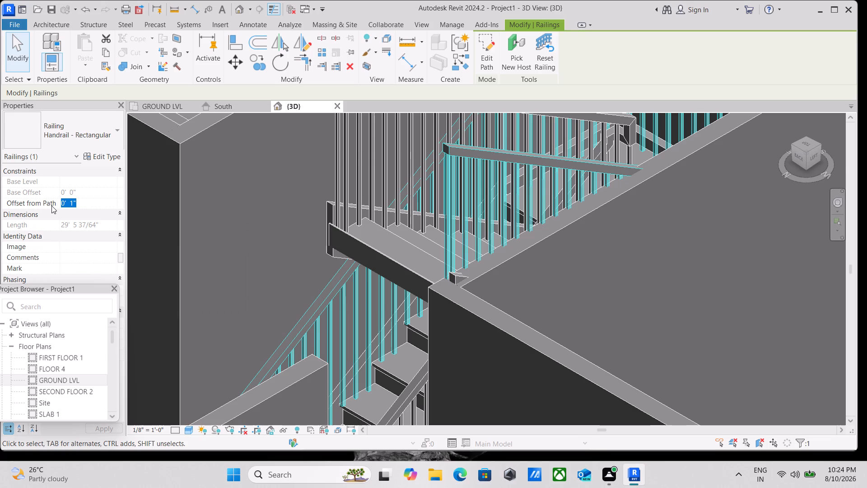
pyautogui.hotkey('shift', '"')
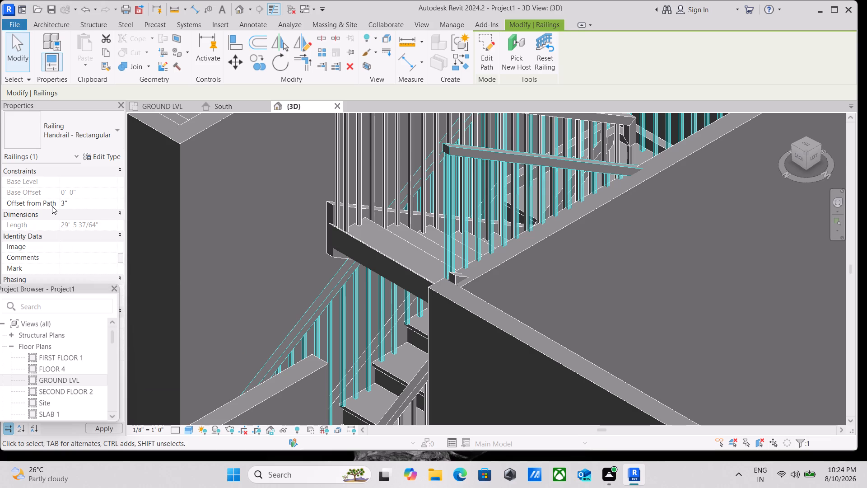
# Apply the 3" Offset from Path to the staircase's outer wall-side railing.
pyautogui.press('Return')
# Examine the offset railing against the stair treads, stringers and surrounding walls, and clear the railing selection.
pyautogui.scroll(-4, 667, 408)
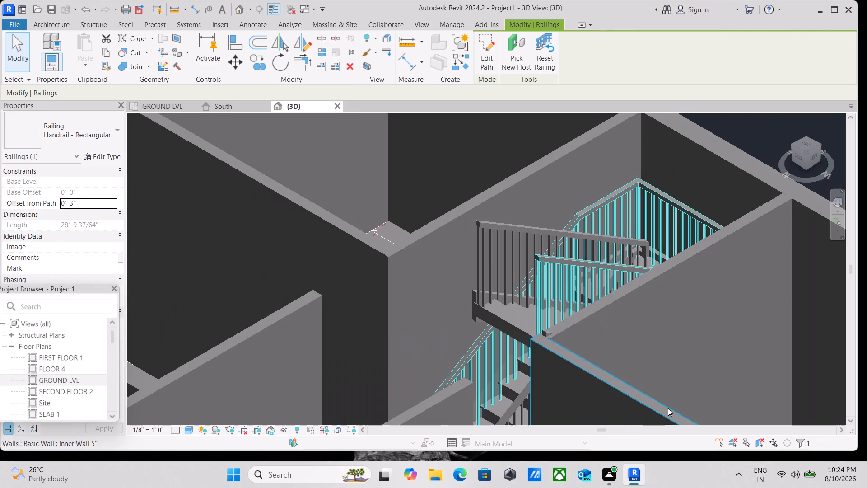
pyautogui.moveTo(707, 400); pyautogui.dragTo(810, 362, button='middle')
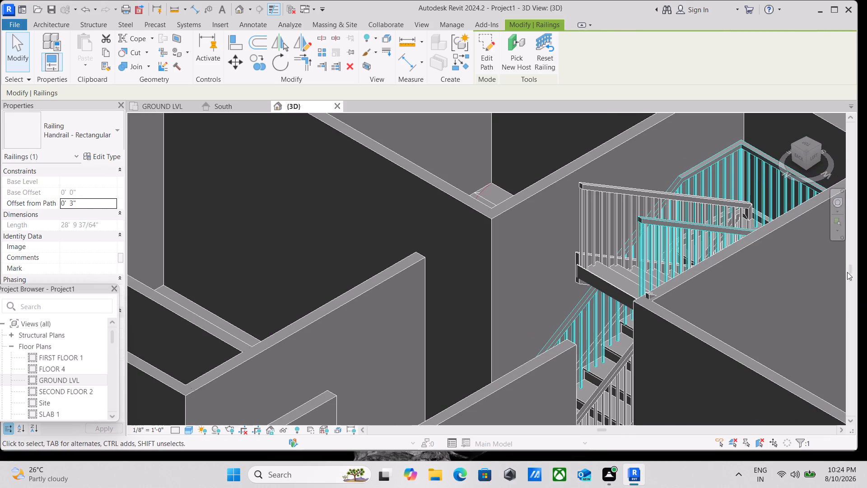
pyautogui.scroll(2, 702, 369)
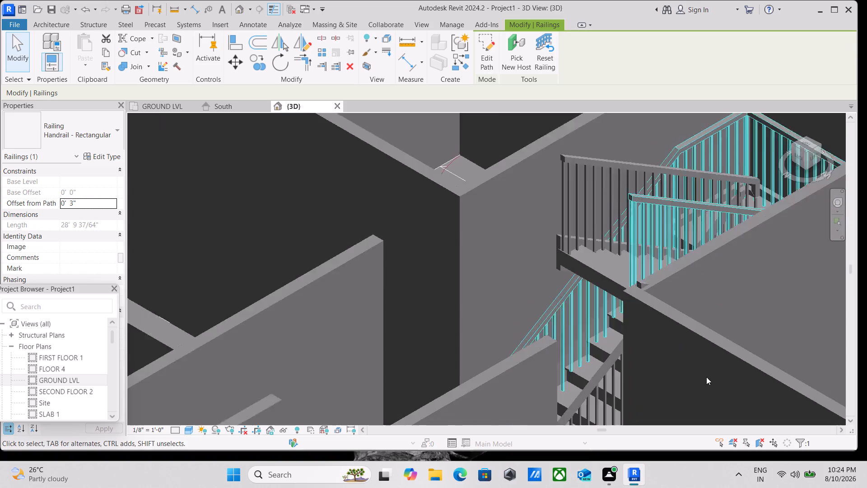
pyautogui.scroll(6, 706, 377)
pyautogui.scroll(-3, 472, 346)
pyautogui.moveTo(471, 347); pyautogui.dragTo(513, 310, button='middle')
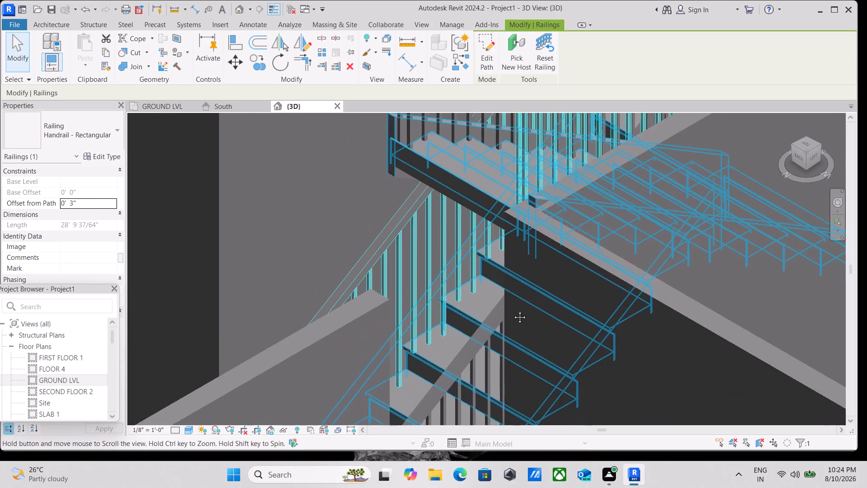
pyautogui.moveTo(513, 310); pyautogui.dragTo(517, 306, button='middle')
pyautogui.scroll(-3, 561, 286)
pyautogui.press('Escape')
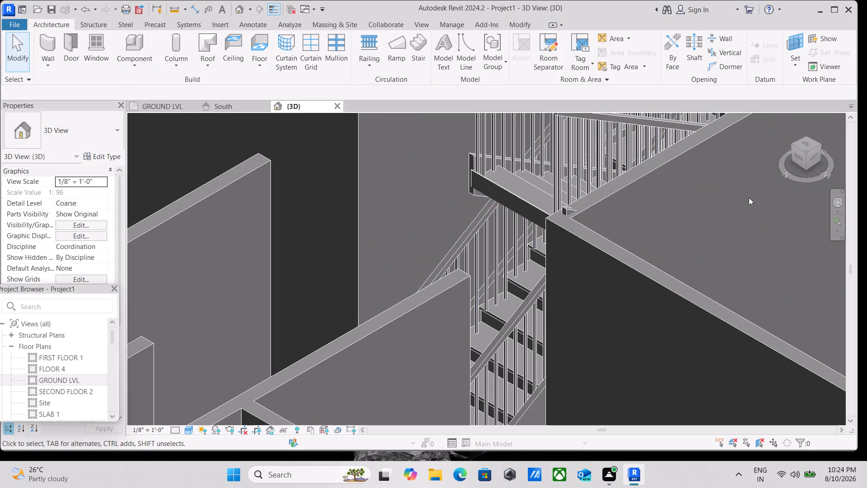
# Examine the staircase from the opposite isometric corner, checking the upper flight's end and the first flight's foot against the walls.
pyautogui.click(793, 145)
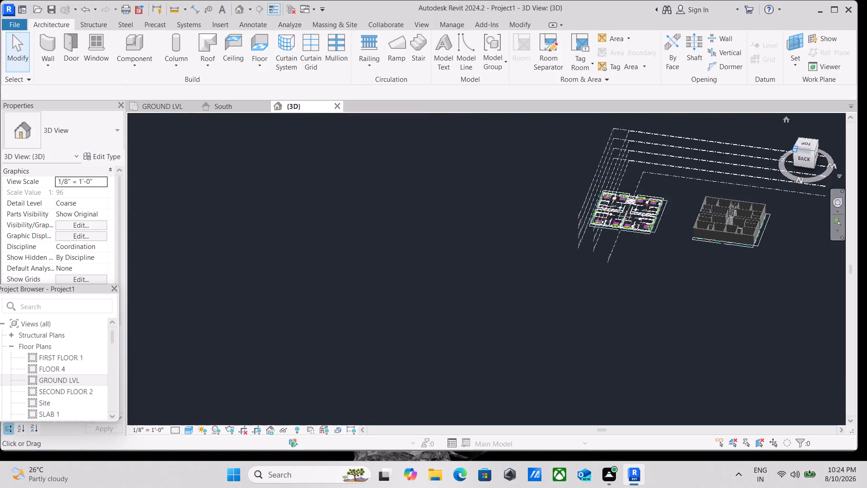
pyautogui.scroll(12, 694, 186)
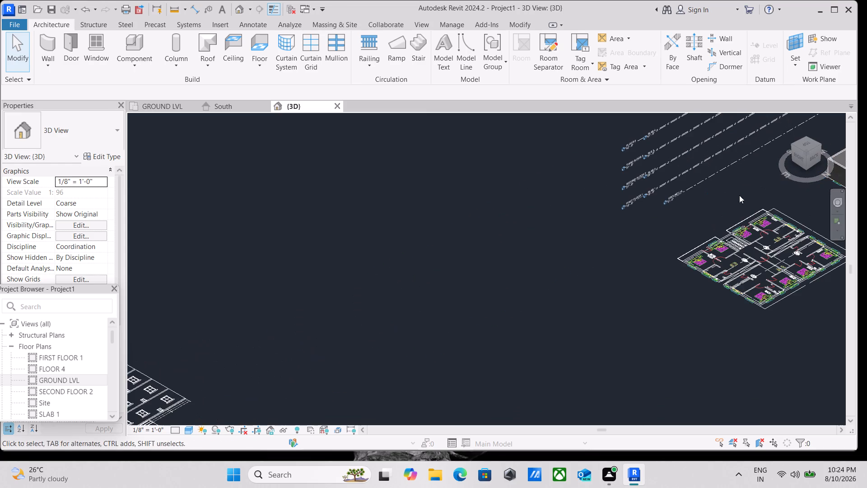
pyautogui.moveTo(728, 199); pyautogui.dragTo(386, 349, button='middle')
pyautogui.scroll(3, 590, 304)
pyautogui.scroll(8, 545, 309)
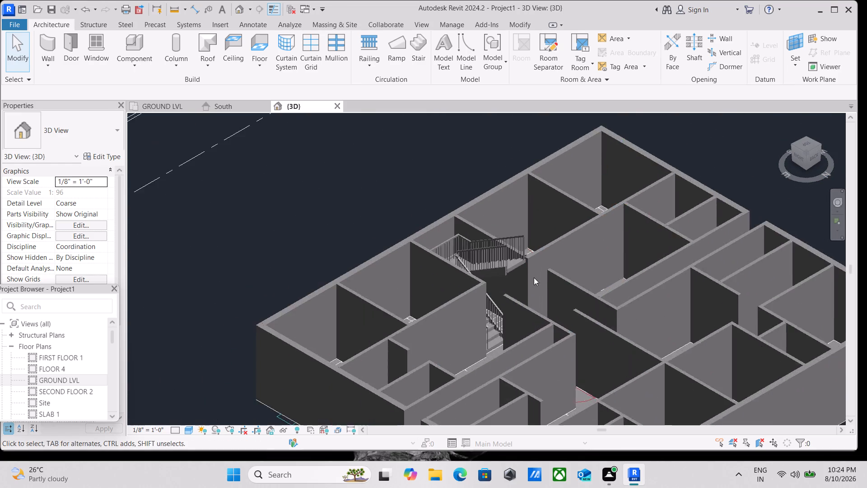
pyautogui.scroll(9, 534, 277)
pyautogui.scroll(4, 499, 230)
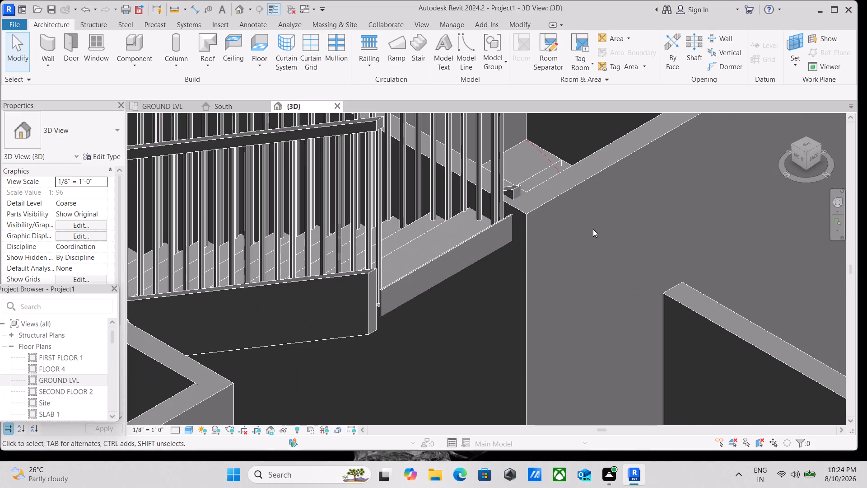
pyautogui.scroll(3, 472, 239)
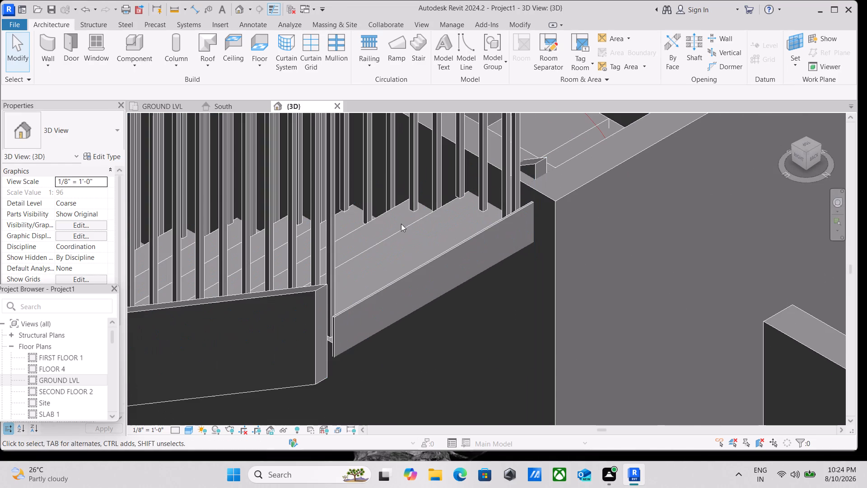
pyautogui.scroll(-5, 402, 224)
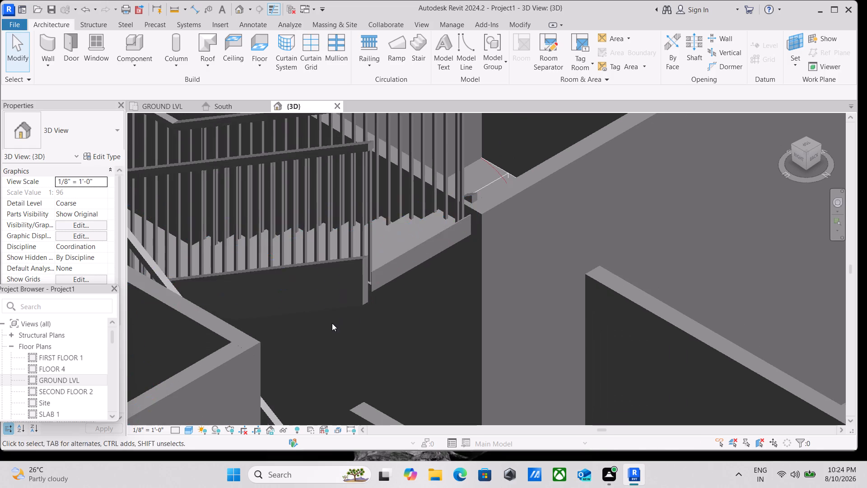
pyautogui.scroll(-2, 332, 323)
pyautogui.moveTo(337, 313); pyautogui.dragTo(410, 212, button='middle')
pyautogui.scroll(-2, 507, 201)
pyautogui.moveTo(402, 394); pyautogui.dragTo(394, 231, button='middle')
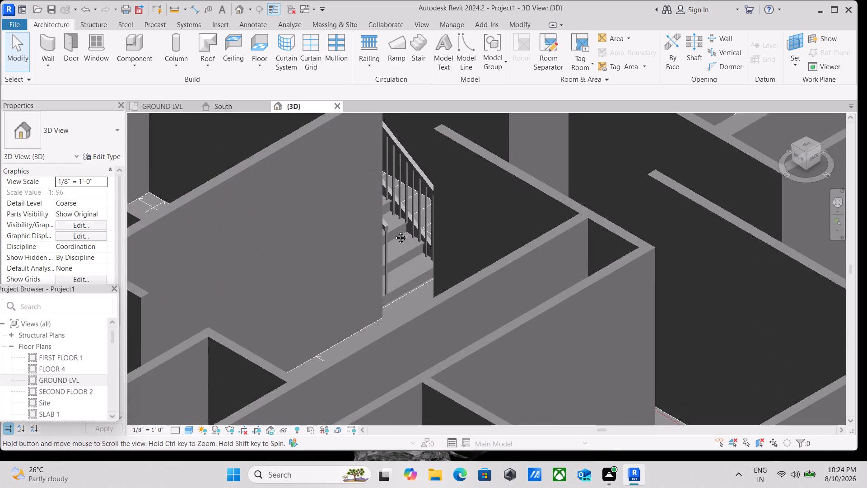
pyautogui.moveTo(394, 231); pyautogui.dragTo(395, 223, button='middle')
pyautogui.scroll(6, 408, 260)
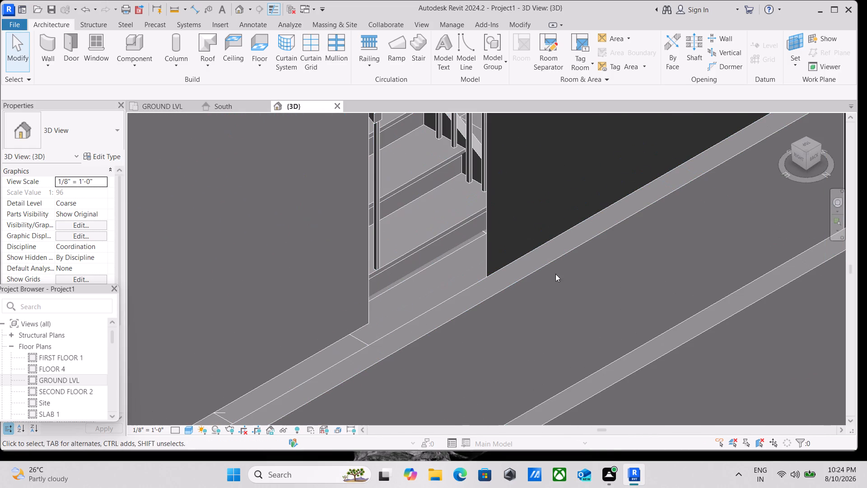
pyautogui.scroll(-1, 429, 254)
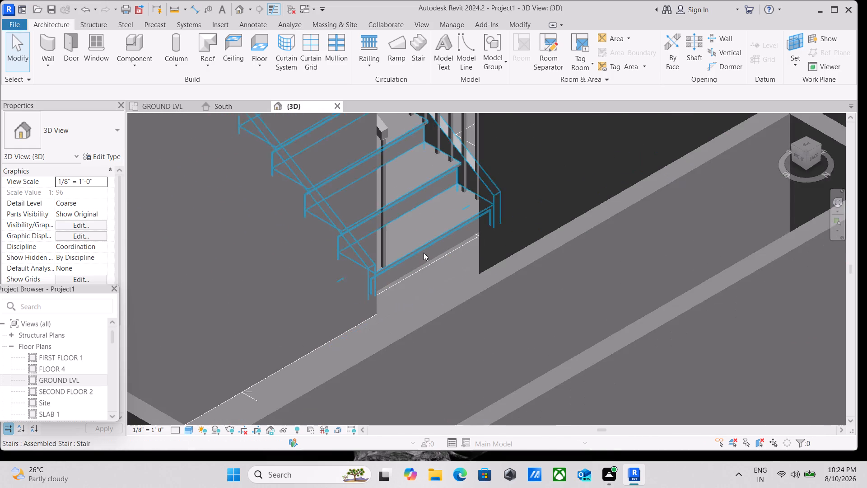
pyautogui.scroll(-4, 424, 253)
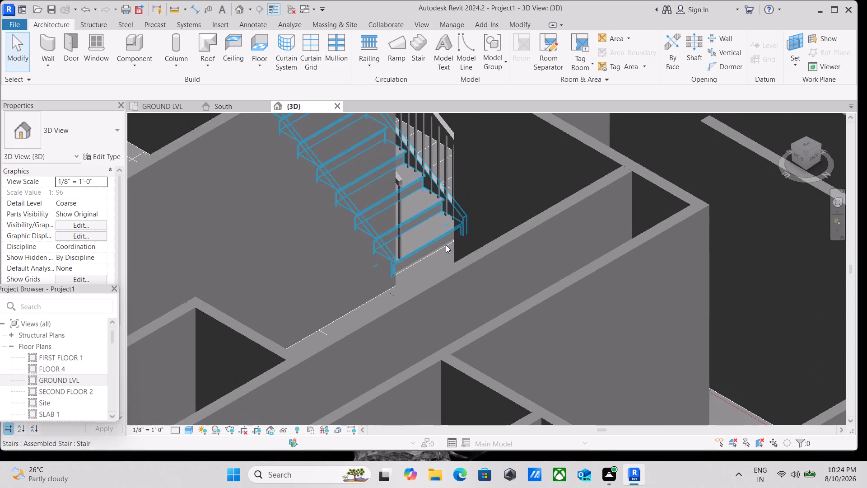
pyautogui.scroll(-2, 446, 245)
pyautogui.moveTo(446, 244); pyautogui.dragTo(299, 394, button='middle')
pyautogui.scroll(-3, 319, 381)
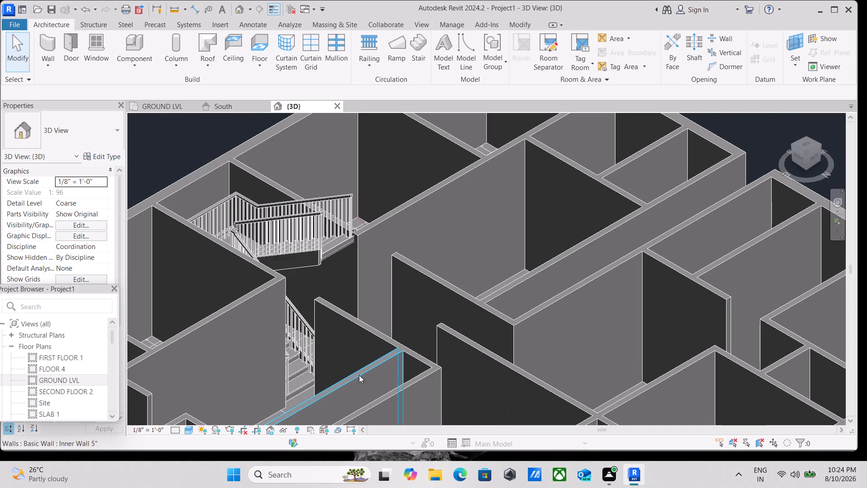
pyautogui.scroll(-4, 401, 403)
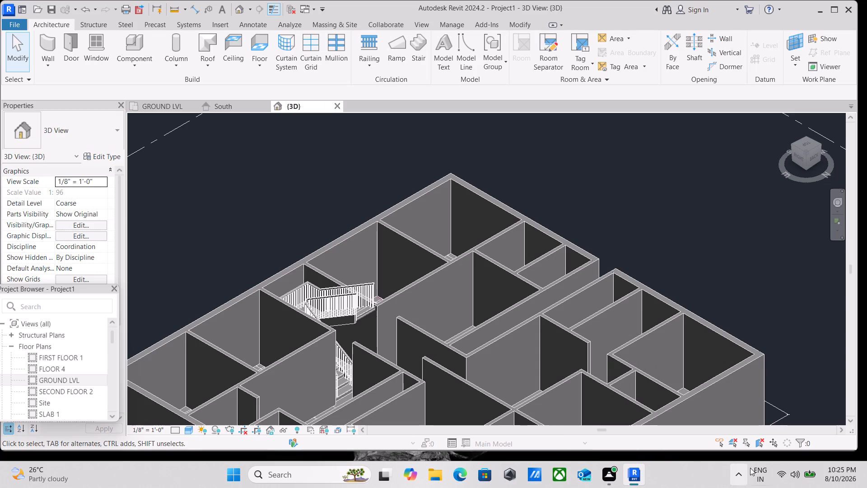
# Examine the staircase within the ground-floor rooms and the building's outer walls with the plan's window outlines in isometric view.
pyautogui.scroll(-2, 424, 400)
pyautogui.moveTo(372, 348); pyautogui.dragTo(454, 218, button='middle')
pyautogui.scroll(3, 401, 165)
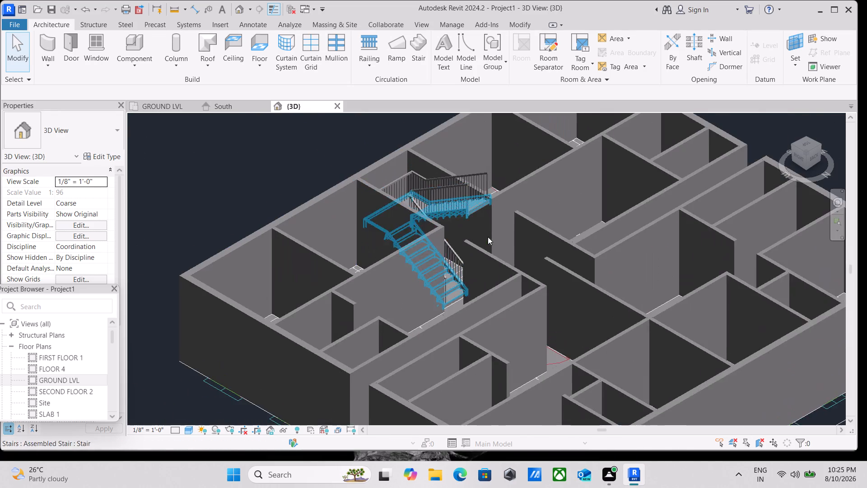
pyautogui.scroll(4, 490, 233)
pyautogui.scroll(4, 464, 144)
pyautogui.scroll(-4, 467, 233)
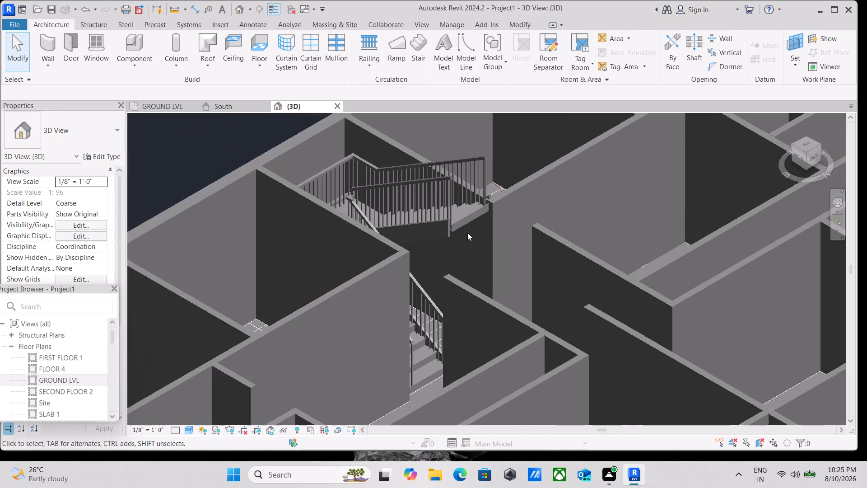
pyautogui.scroll(-1, 467, 233)
pyautogui.scroll(4, 476, 178)
pyautogui.scroll(4, 507, 253)
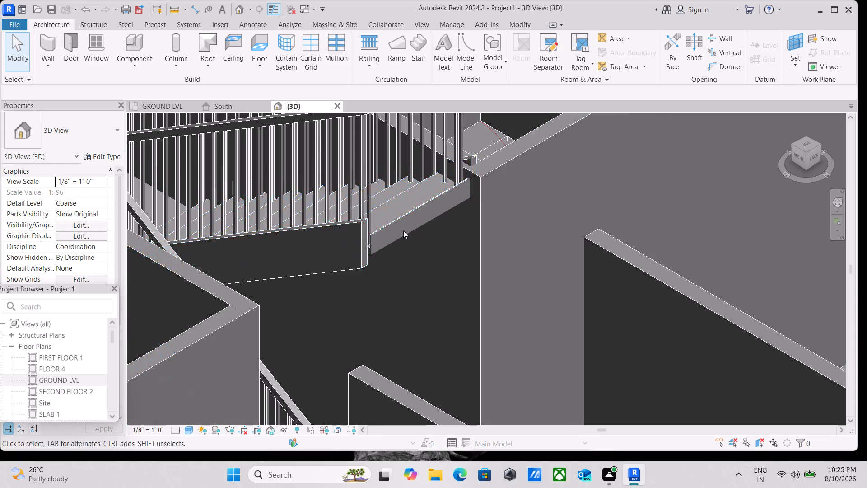
pyautogui.scroll(-6, 403, 231)
pyautogui.moveTo(403, 233); pyautogui.dragTo(428, 117, button='middle')
pyautogui.scroll(-3, 415, 174)
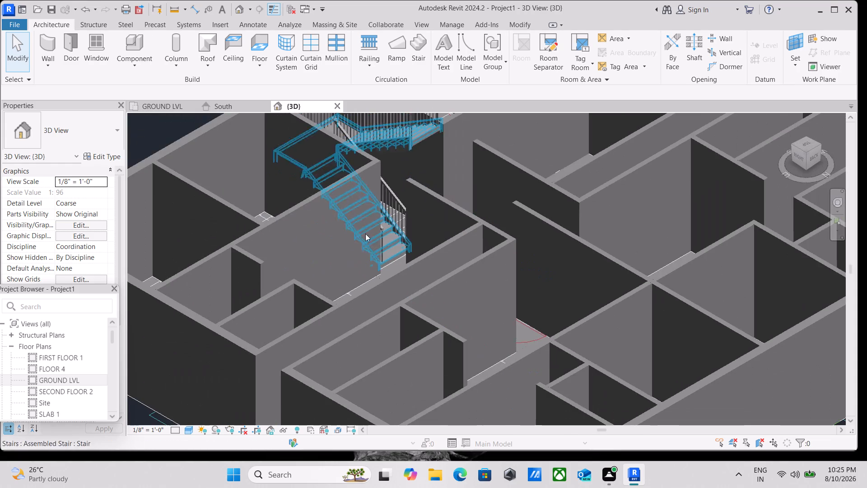
pyautogui.moveTo(350, 254); pyautogui.dragTo(446, 172, button='middle')
pyautogui.scroll(-3, 443, 196)
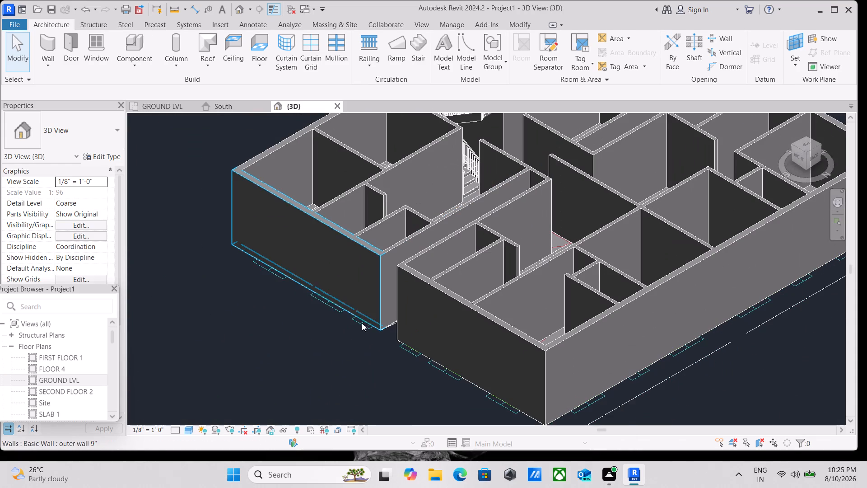
pyautogui.scroll(-2, 272, 347)
pyautogui.scroll(2, 457, 338)
pyautogui.scroll(1, 265, 316)
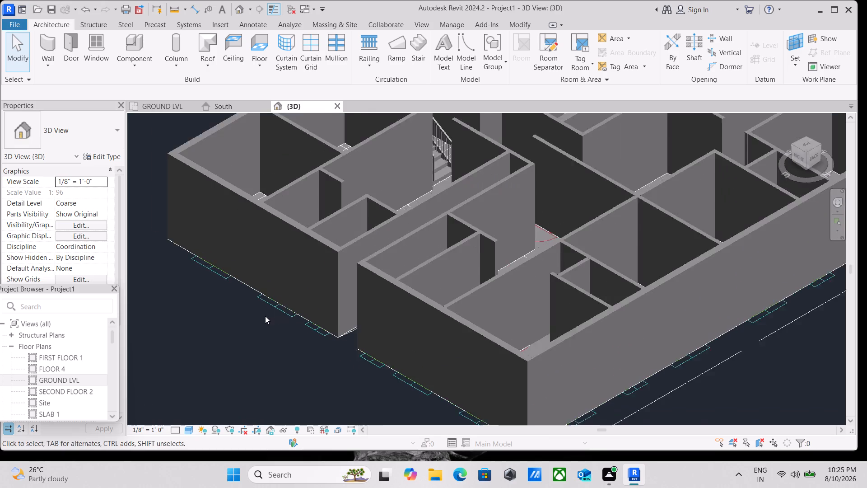
pyautogui.scroll(1, 265, 316)
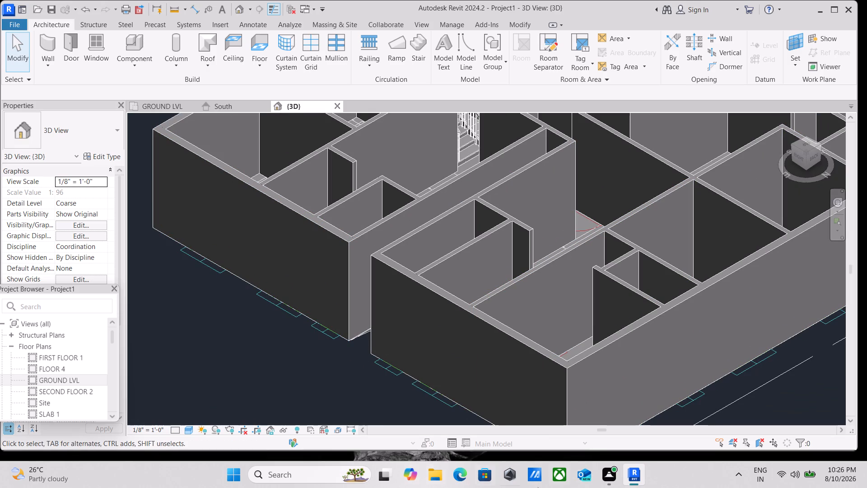
pyautogui.scroll(-1, 264, 438)
pyautogui.scroll(-1, 228, 405)
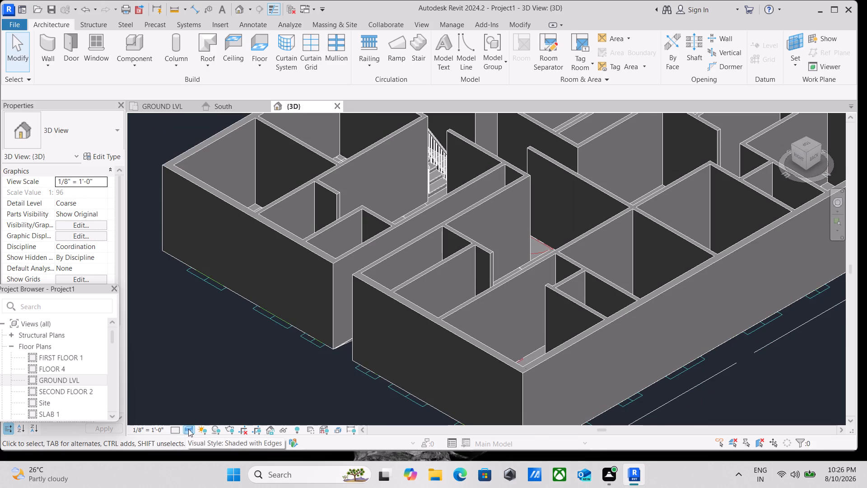
pyautogui.scroll(-1, 431, 397)
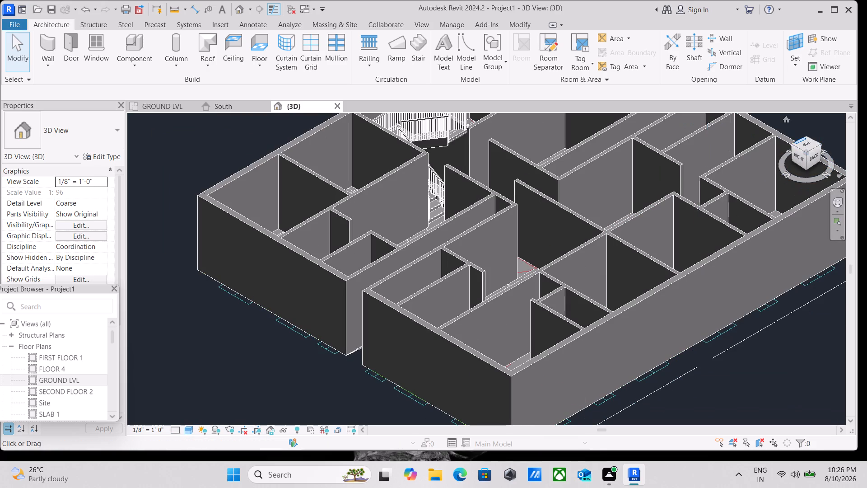
# Look straight down on the ground floor and examine the door swings around the kitchens, wash area and bathroom.
pyautogui.click(804, 142)
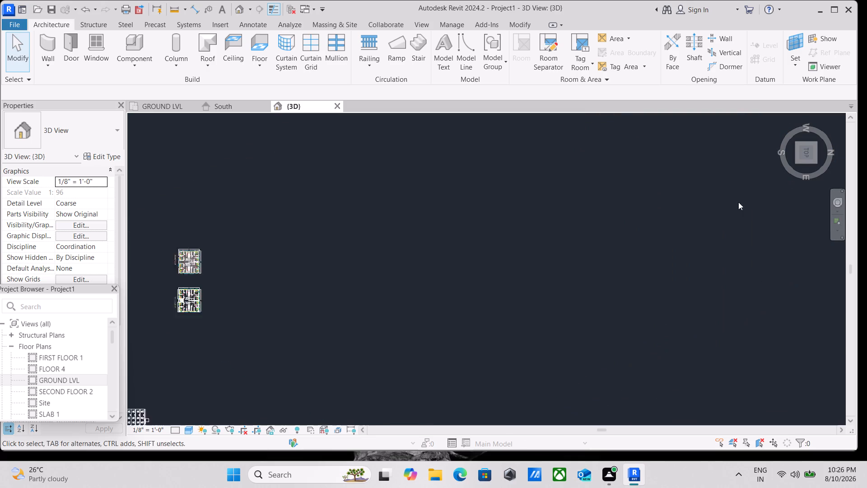
pyautogui.scroll(4, 507, 183)
pyautogui.scroll(11, 508, 139)
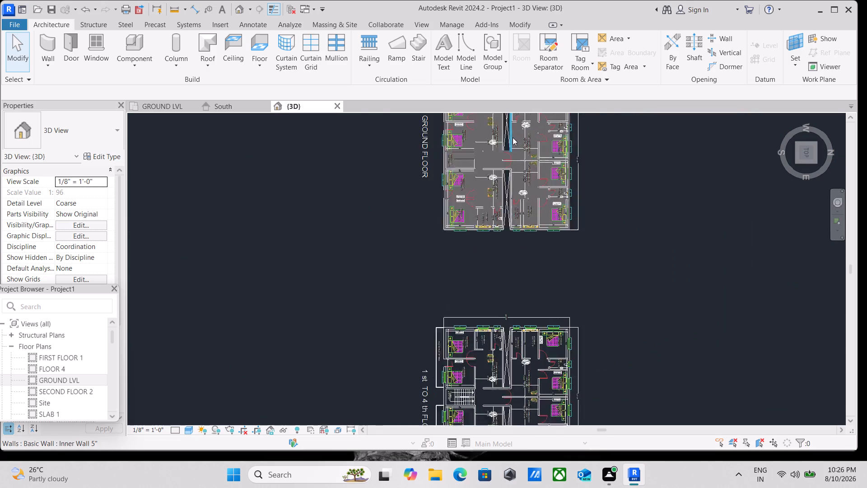
pyautogui.scroll(5, 513, 137)
pyautogui.moveTo(522, 136); pyautogui.dragTo(459, 380, button='middle')
pyautogui.scroll(4, 465, 326)
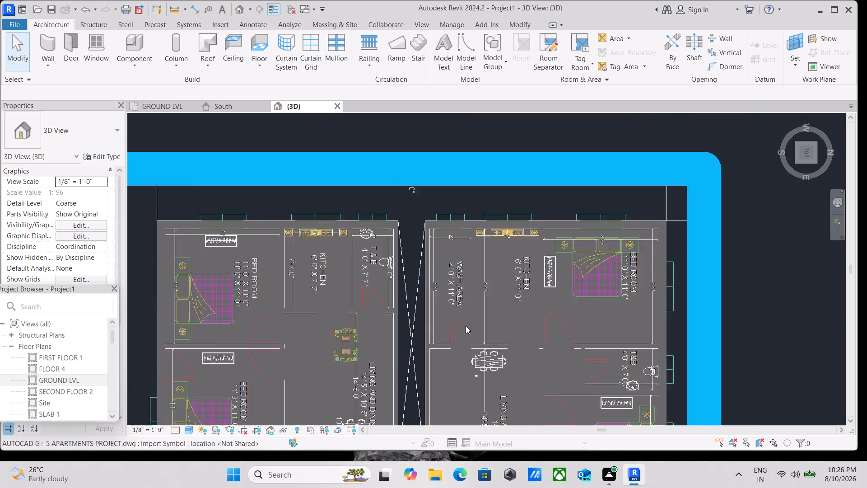
pyautogui.scroll(4, 451, 241)
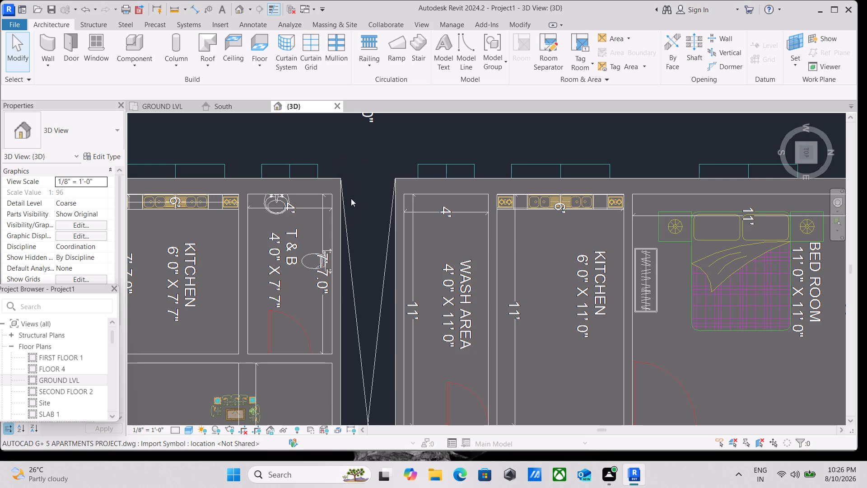
# Start the Door tool and open the Doors folder of the US family library to load a door family.
pyautogui.write('dr')
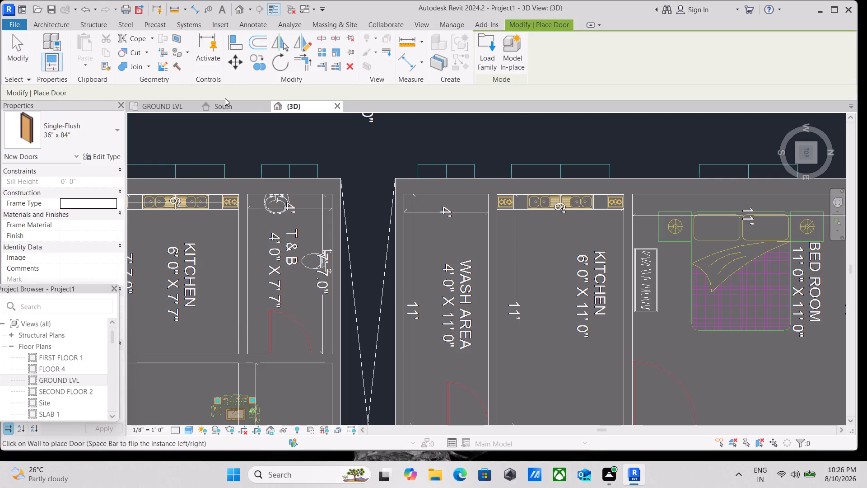
pyautogui.click(484, 54)
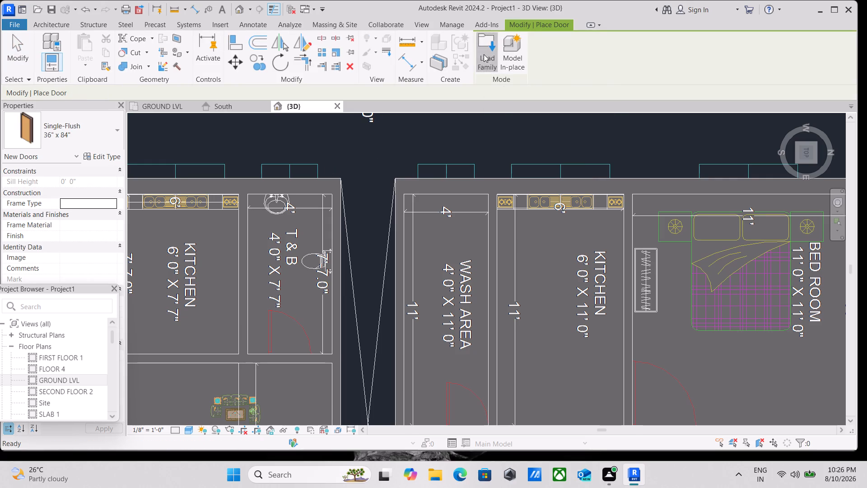
pyautogui.scroll(-4, 317, 246)
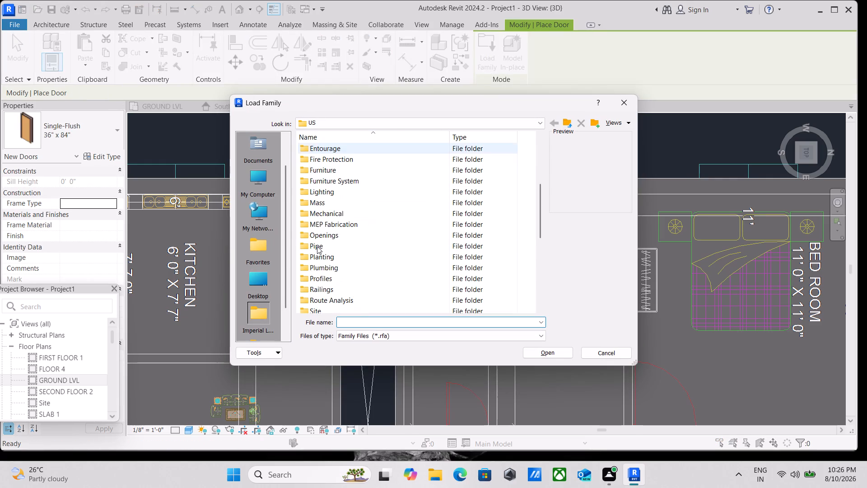
pyautogui.scroll(-4, 324, 249)
pyautogui.scroll(-4, 322, 292)
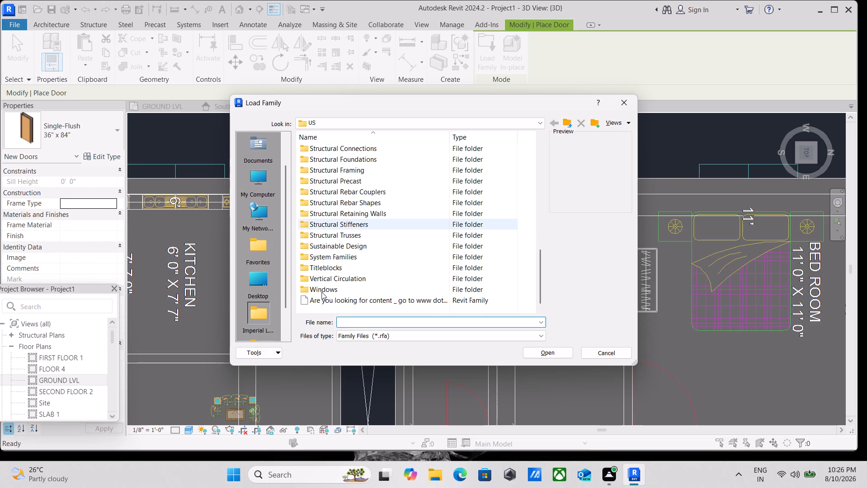
pyautogui.scroll(11, 314, 297)
pyautogui.scroll(2, 340, 236)
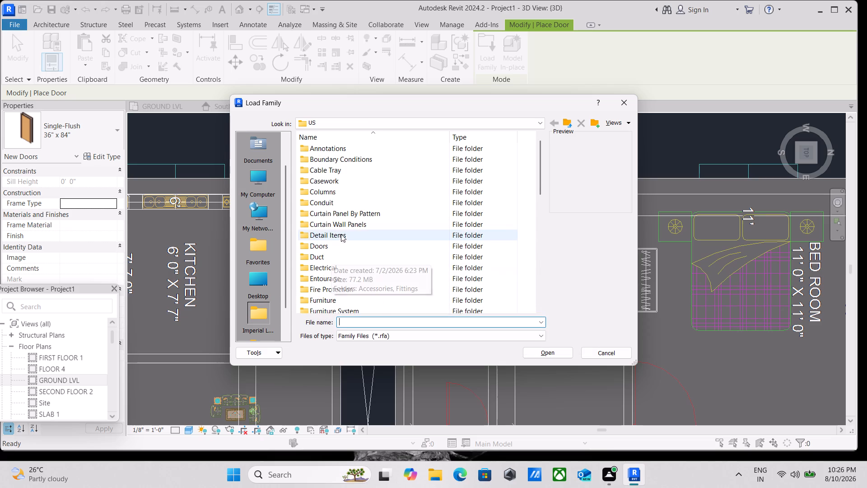
pyautogui.scroll(1, 341, 234)
pyautogui.doubleClick(324, 244)
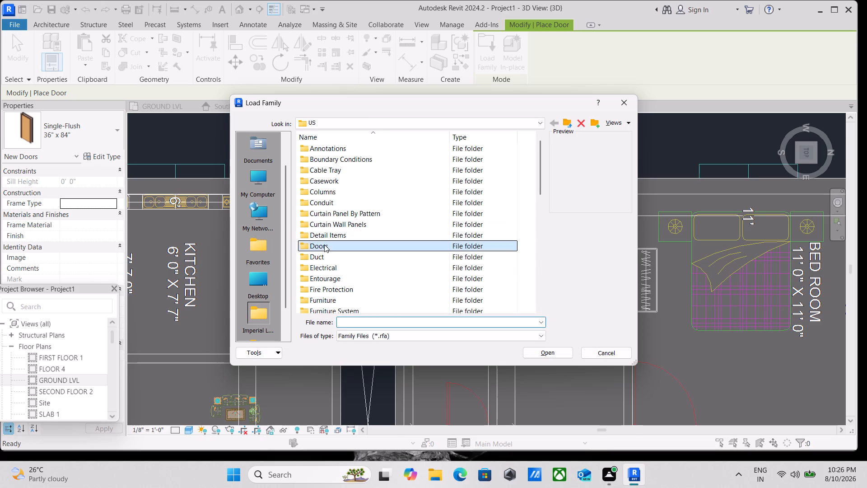
# Preview the double curtain-wall doors and the exterior door families in the Residential folder.
pyautogui.click(354, 178)
pyautogui.click(354, 187)
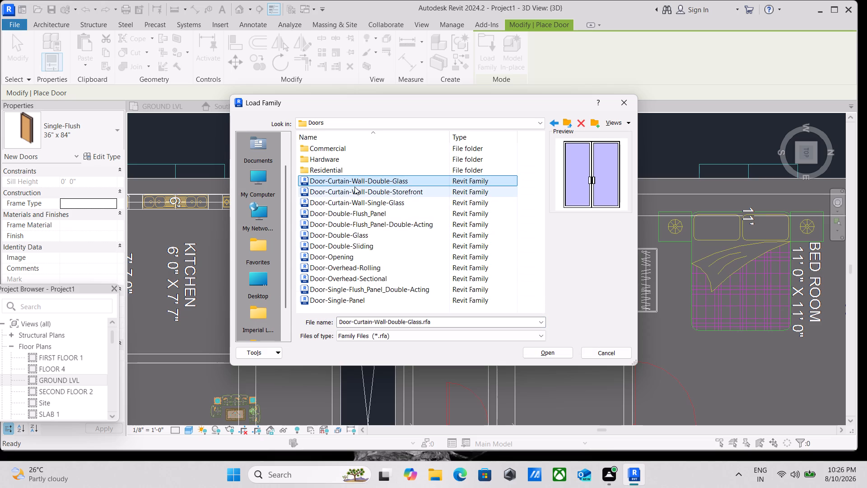
pyautogui.doubleClick(336, 168)
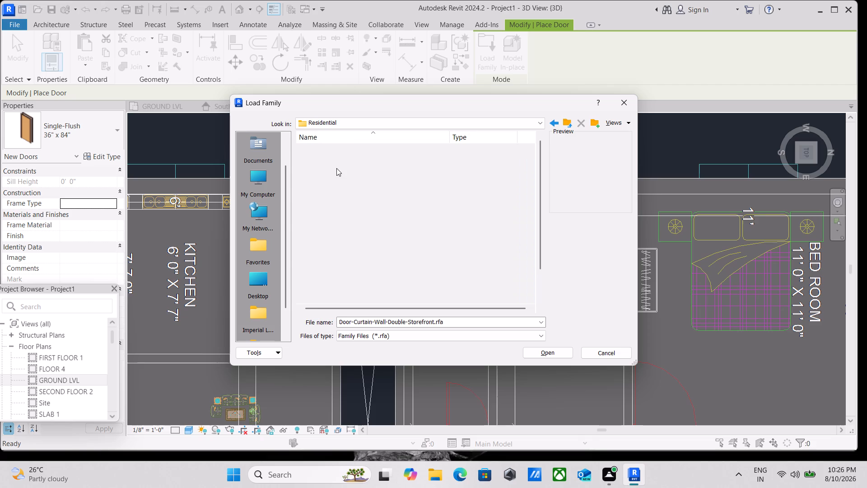
pyautogui.click(336, 168)
pyautogui.click(336, 160)
pyautogui.click(336, 143)
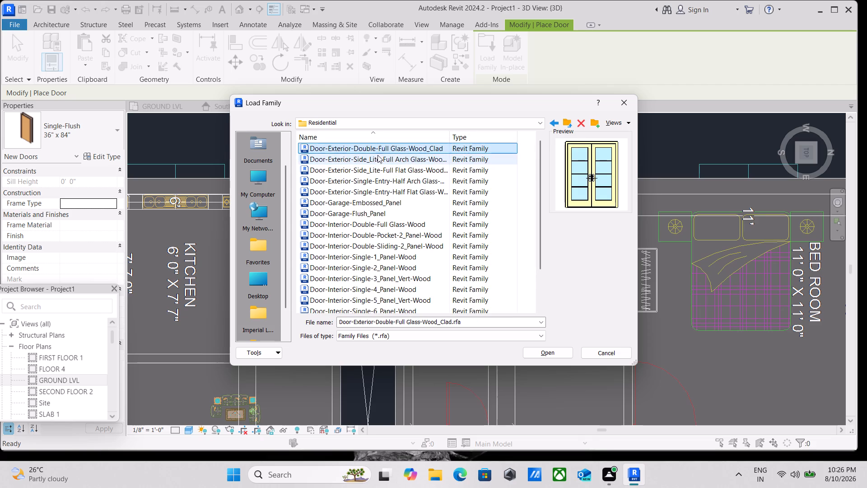
pyautogui.click(377, 183)
pyautogui.click(371, 194)
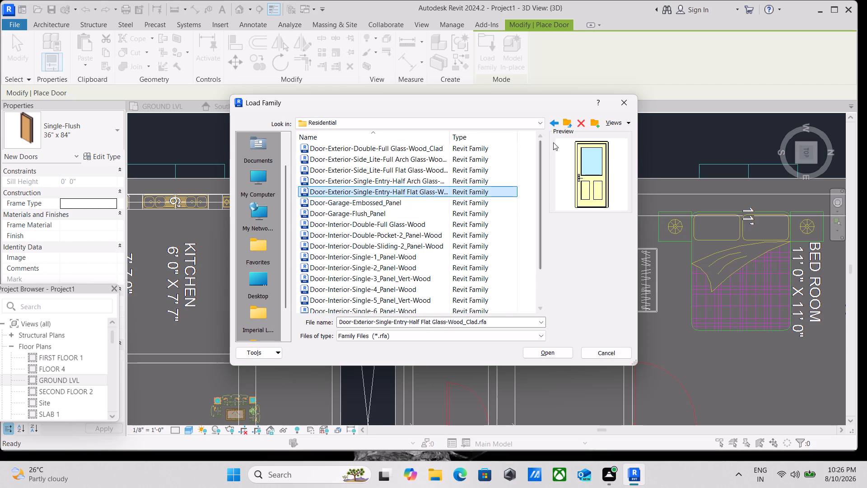
pyautogui.click(557, 124)
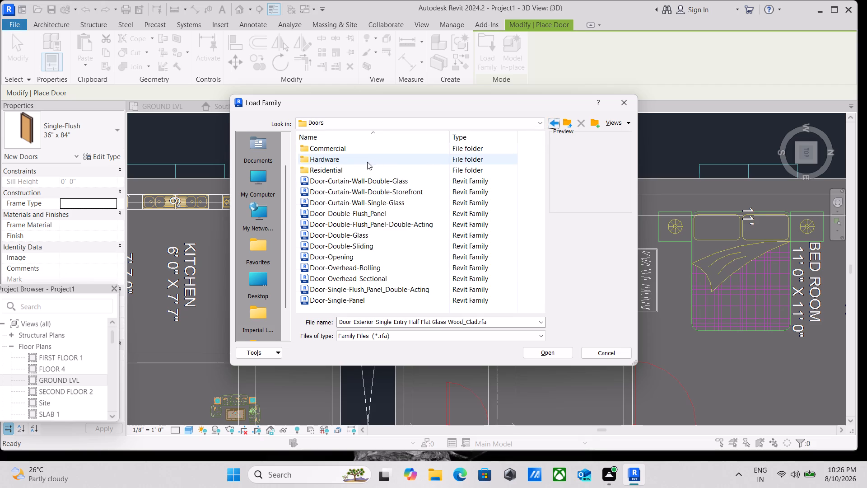
# Preview the exterior, revolving, double-flush and cold-room door families in the Commercial folder.
pyautogui.doubleClick(357, 151)
pyautogui.click(358, 151)
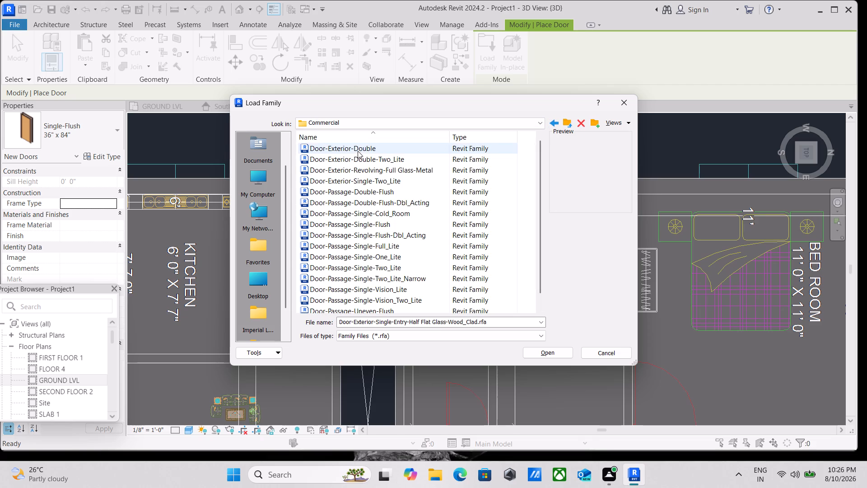
pyautogui.click(358, 153)
pyautogui.click(358, 154)
pyautogui.click(354, 174)
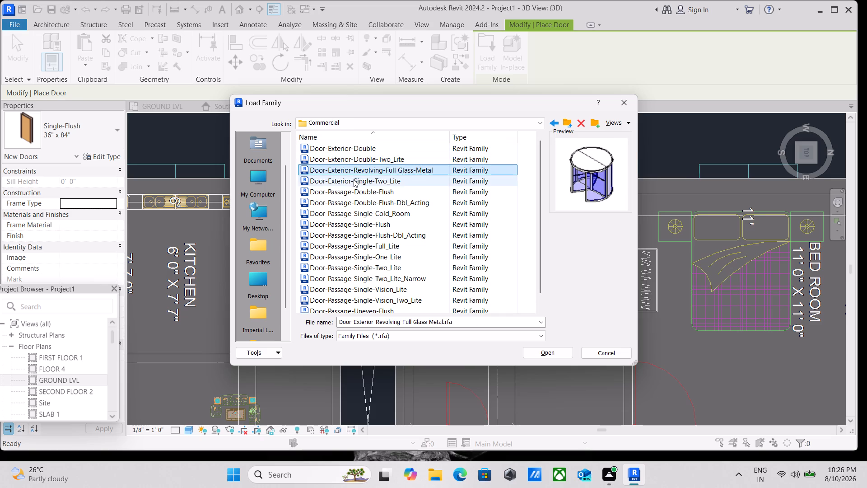
pyautogui.click(354, 184)
pyautogui.click(354, 190)
pyautogui.click(353, 199)
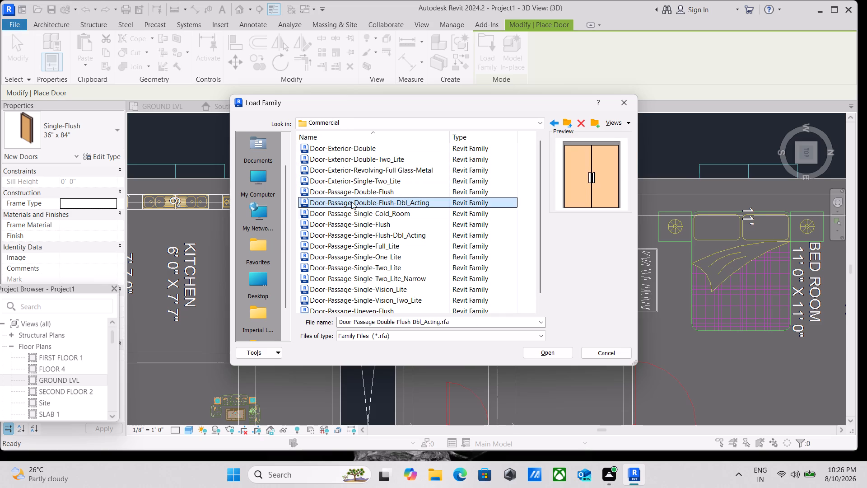
pyautogui.click(346, 216)
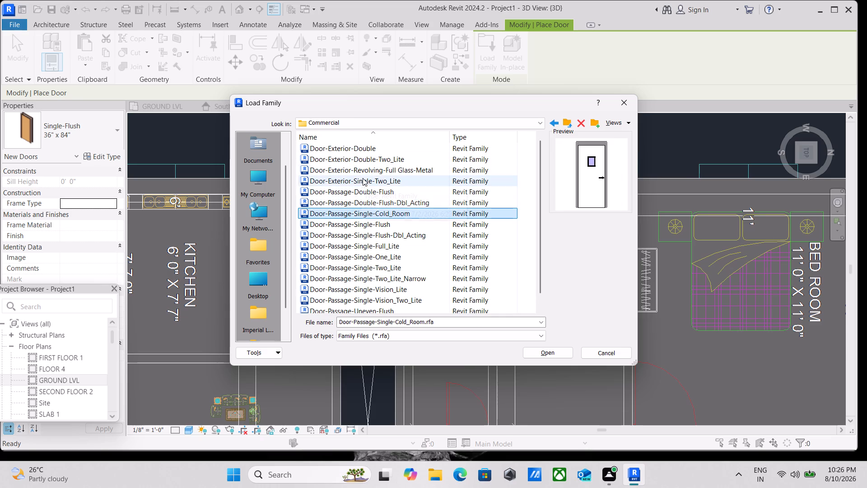
pyautogui.click(356, 143)
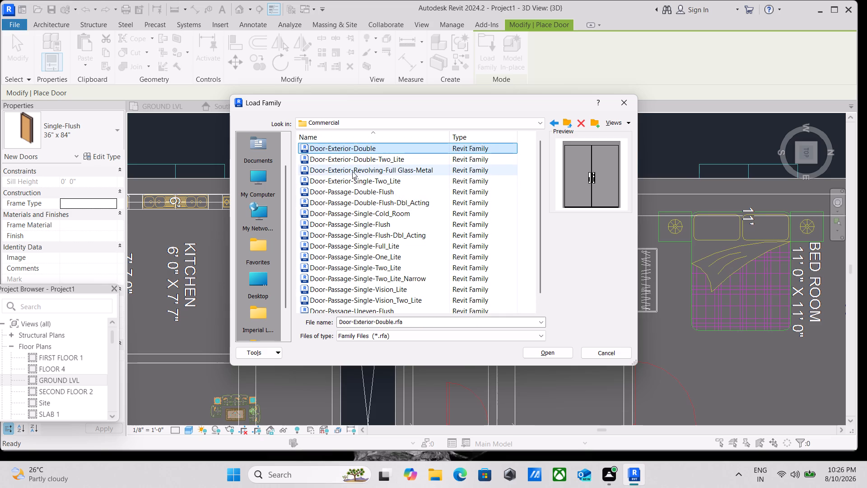
# Compare the Commercial folder's remaining passage doors, including the two-lite, narrow two-lite, vision, uneven-flush and single-flush families.
pyautogui.scroll(-4, 352, 171)
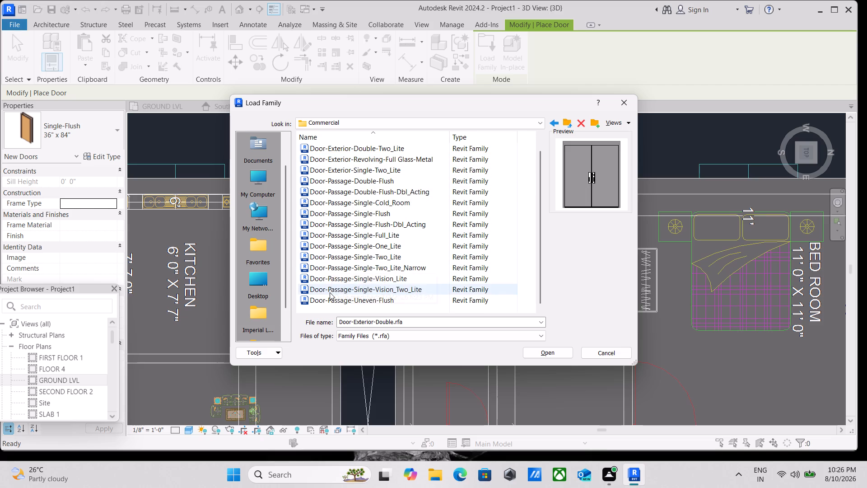
pyautogui.click(330, 292)
pyautogui.click(338, 264)
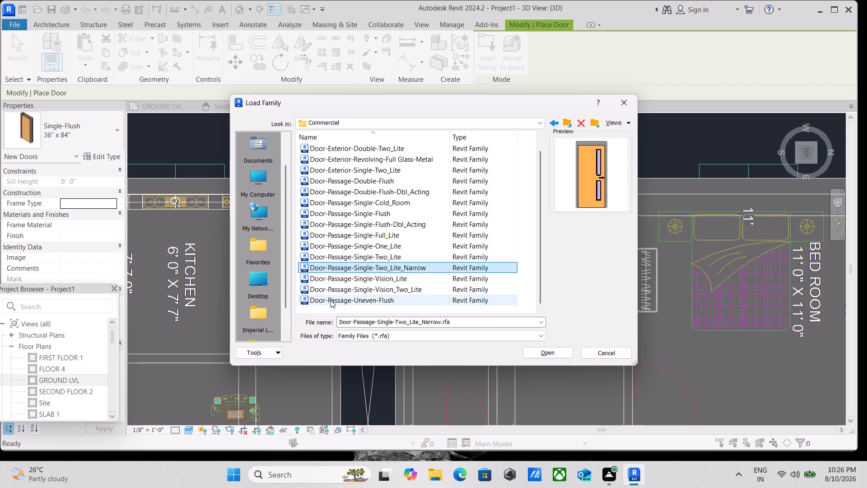
pyautogui.click(331, 300)
pyautogui.click(335, 286)
pyautogui.click(336, 272)
pyautogui.click(337, 259)
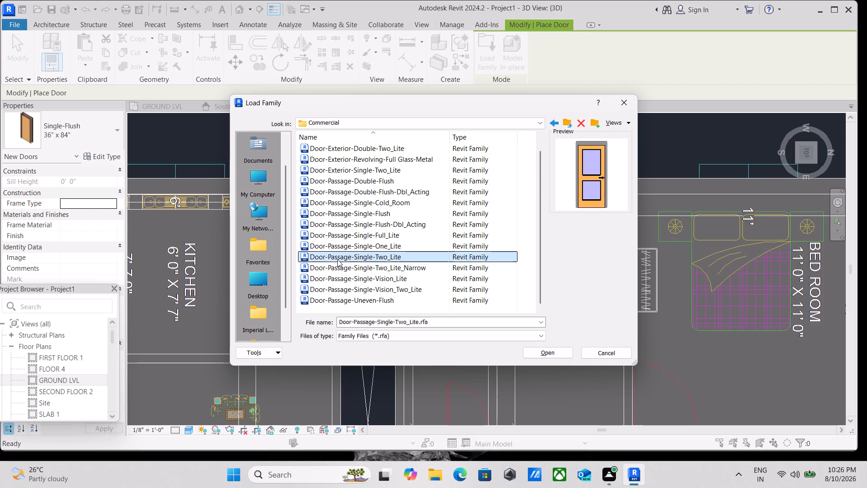
pyautogui.click(341, 233)
pyautogui.click(346, 218)
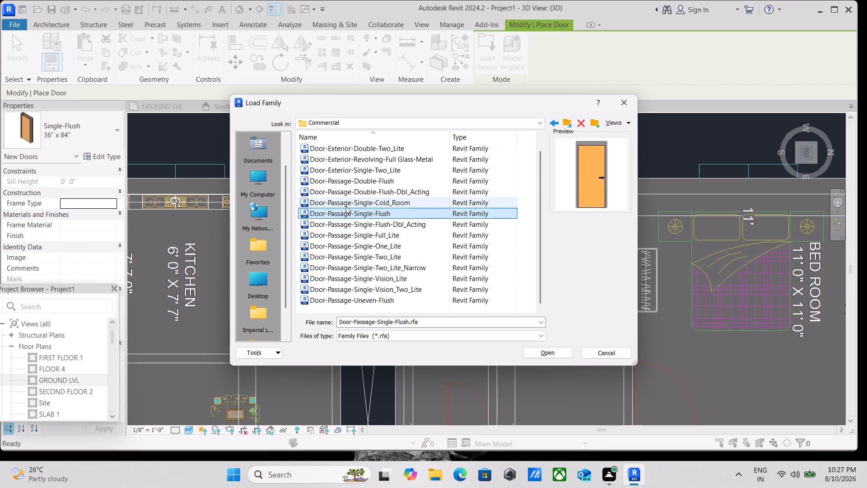
pyautogui.click(346, 206)
pyautogui.click(348, 176)
pyautogui.click(352, 163)
pyautogui.scroll(-2, 340, 171)
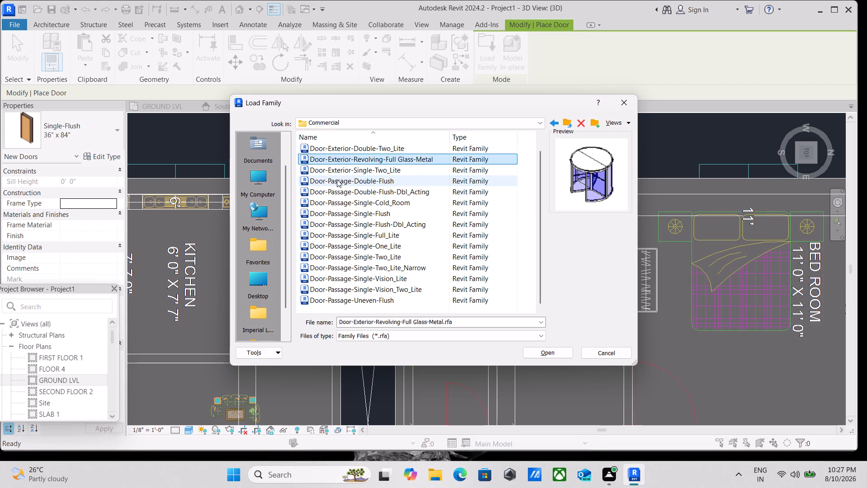
pyautogui.scroll(-2, 337, 179)
pyautogui.scroll(-3, 331, 323)
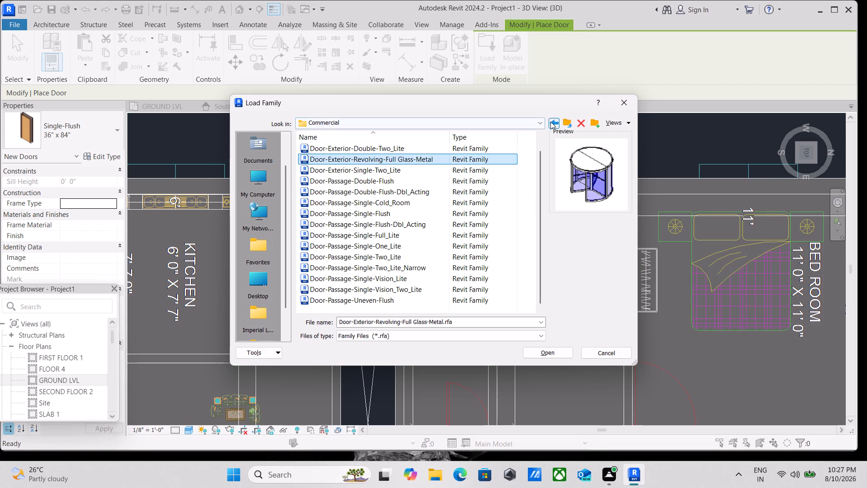
# Pick the Door-Interior-Single-6_Panel-Wood family from the Residential doors folder and open it for loading.
pyautogui.click(552, 122)
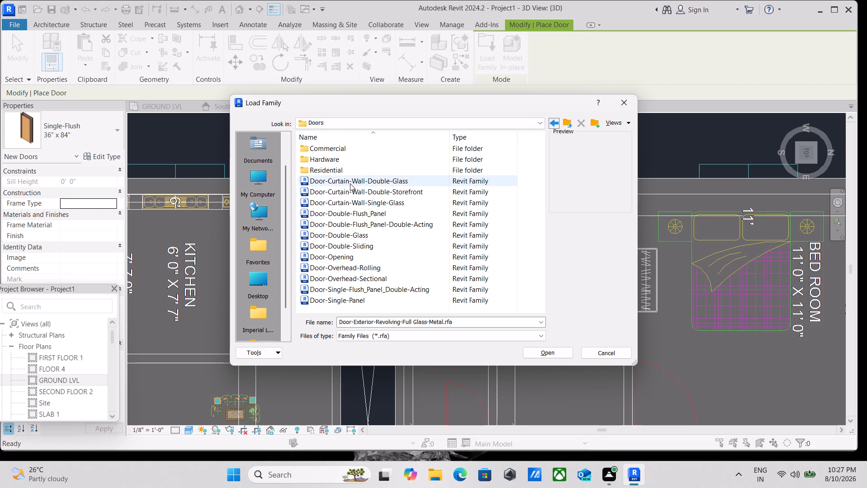
pyautogui.click(350, 183)
pyautogui.click(346, 197)
pyautogui.doubleClick(336, 173)
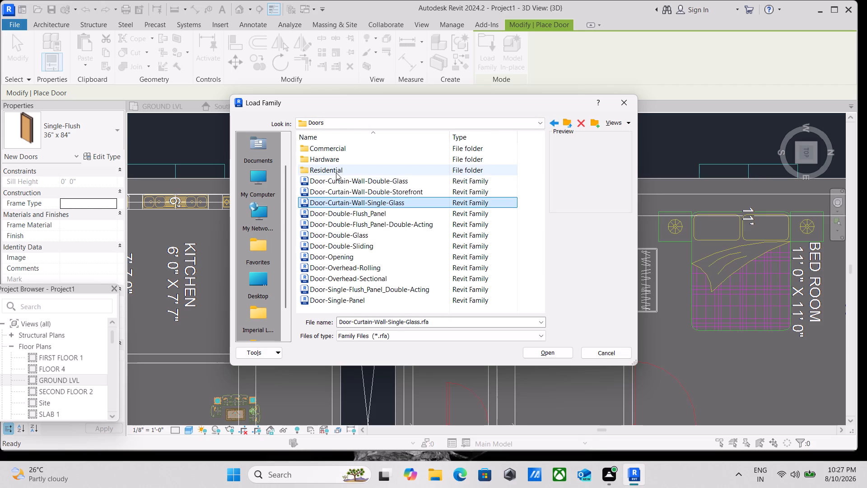
pyautogui.click(336, 171)
pyautogui.click(338, 160)
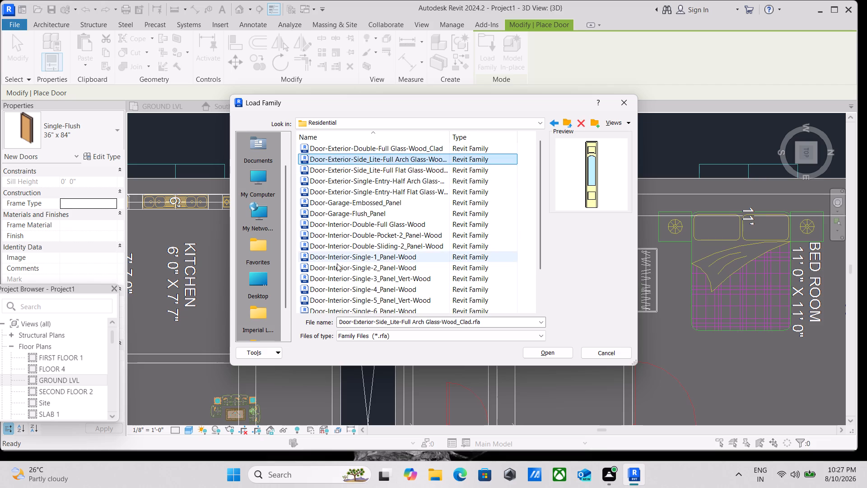
pyautogui.scroll(-3, 337, 263)
pyautogui.click(337, 263)
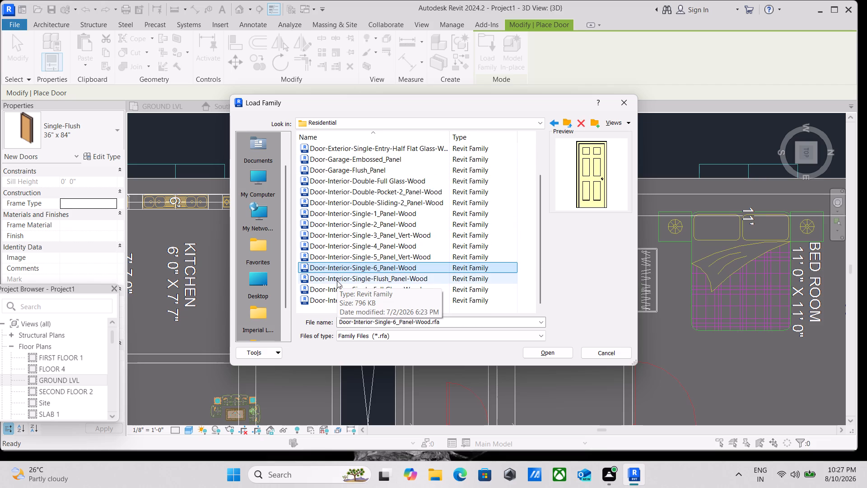
pyautogui.click(541, 355)
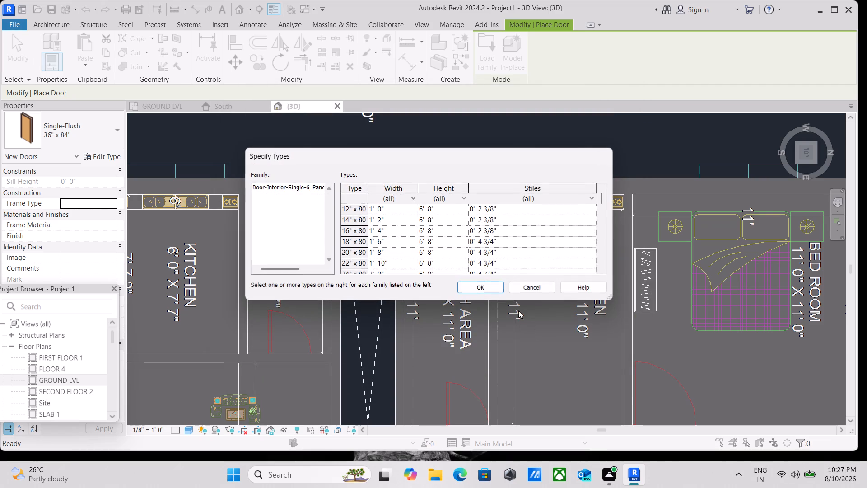
# Load the six-panel interior door in the 36" x 84" type, 3' 0" wide by 7' 0" high.
pyautogui.scroll(-5, 423, 227)
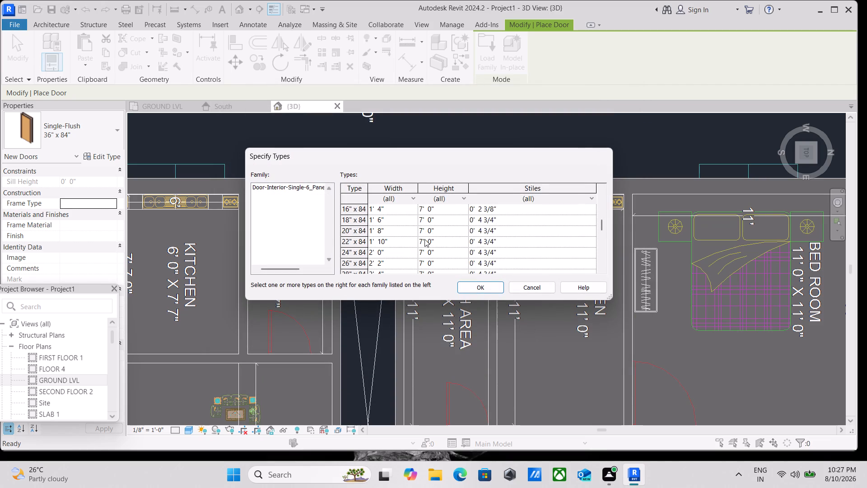
pyautogui.scroll(5, 424, 239)
pyautogui.scroll(-3, 384, 231)
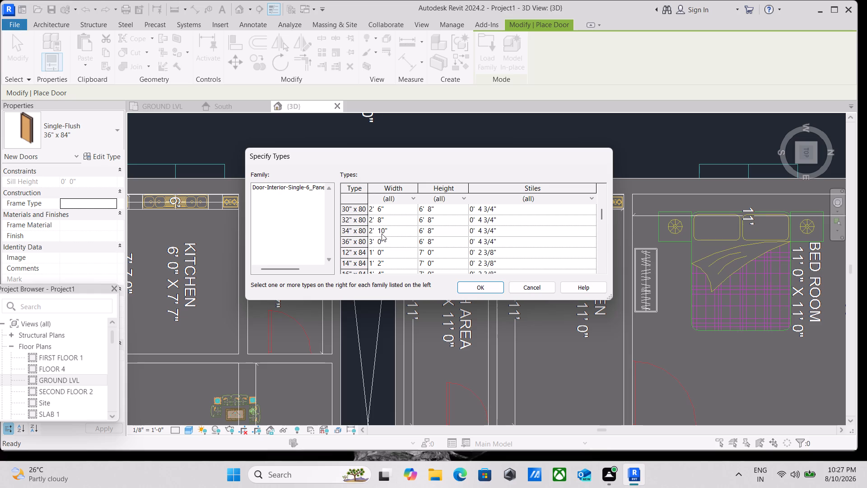
pyautogui.scroll(-4, 381, 263)
pyautogui.click(383, 250)
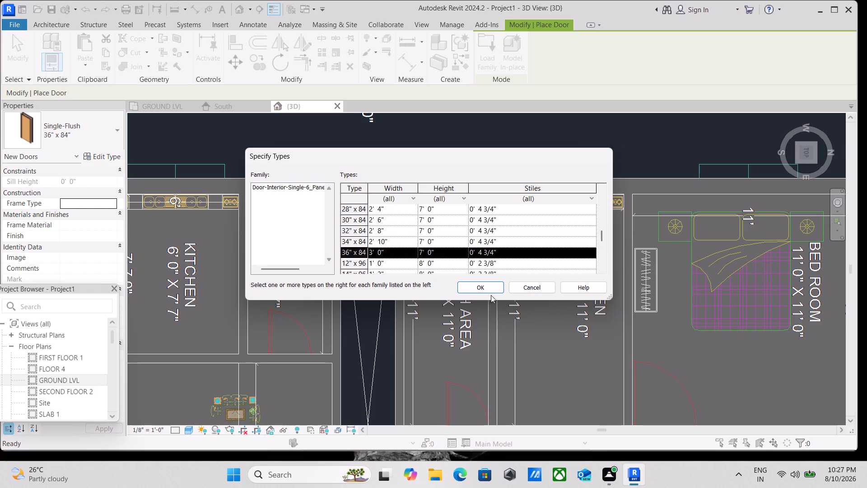
pyautogui.click(491, 288)
pyautogui.scroll(-3, 409, 266)
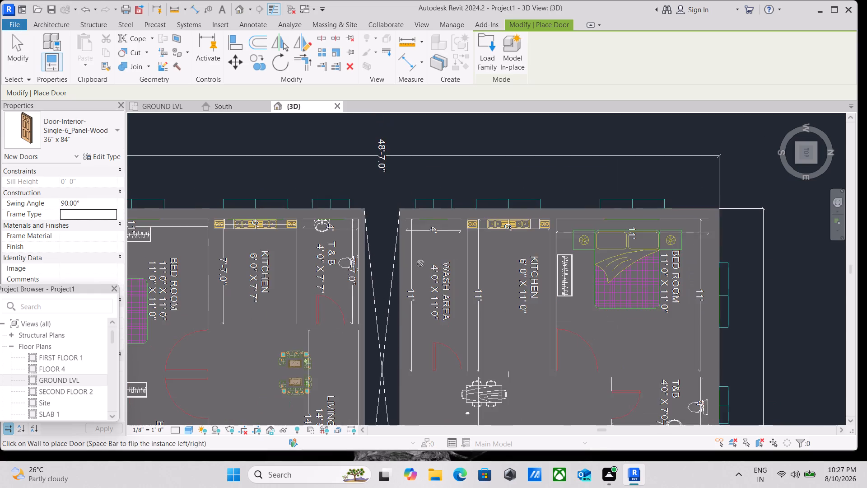
# Open the GROUND LVL floor plan view in place of the 3D view.
pyautogui.scroll(-3, 420, 263)
pyautogui.scroll(-2, 296, 291)
pyautogui.moveTo(272, 295); pyautogui.dragTo(409, 203, button='middle')
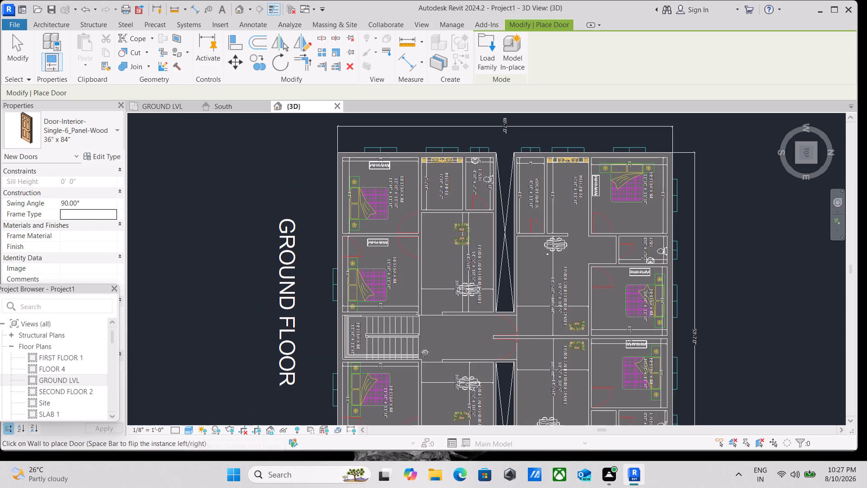
pyautogui.scroll(1, 669, 278)
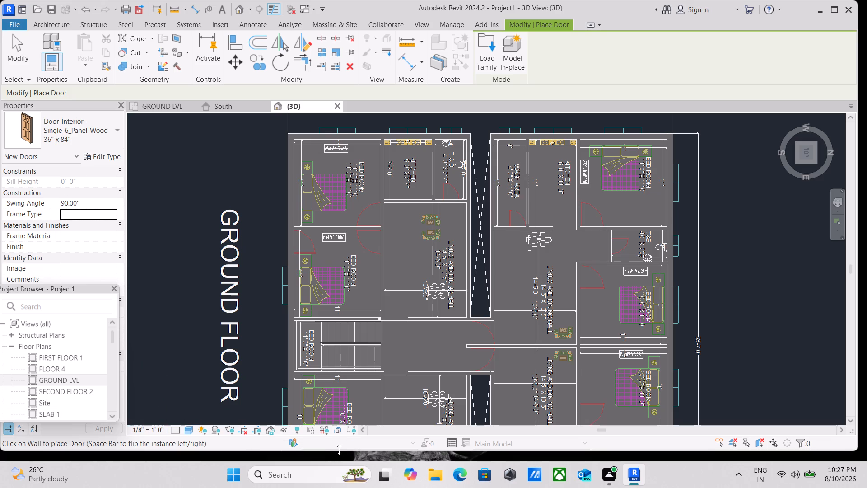
pyautogui.scroll(-1, 62, 343)
pyautogui.scroll(1, 60, 353)
pyautogui.scroll(-3, 51, 393)
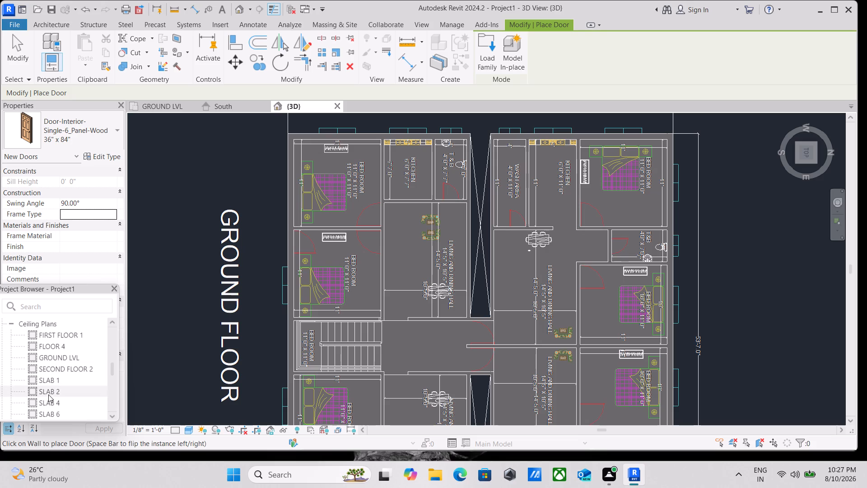
pyautogui.scroll(-2, 48, 394)
pyautogui.scroll(6, 48, 394)
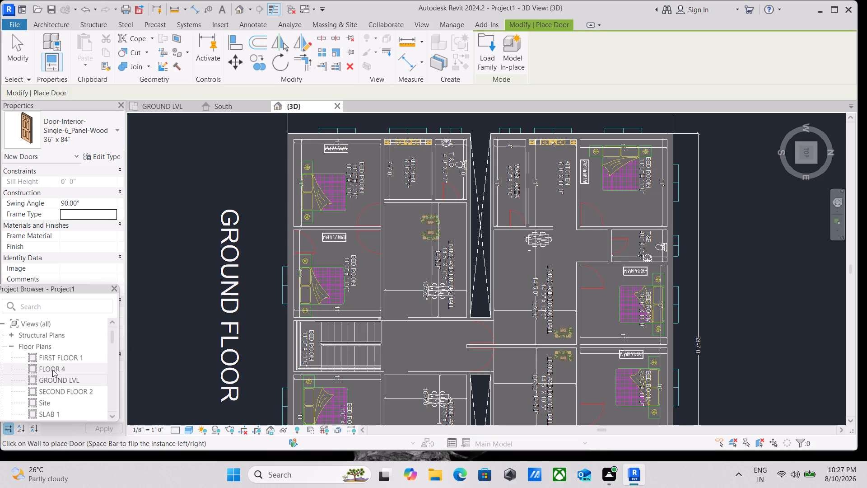
pyautogui.scroll(-2, 54, 363)
pyautogui.scroll(1, 53, 368)
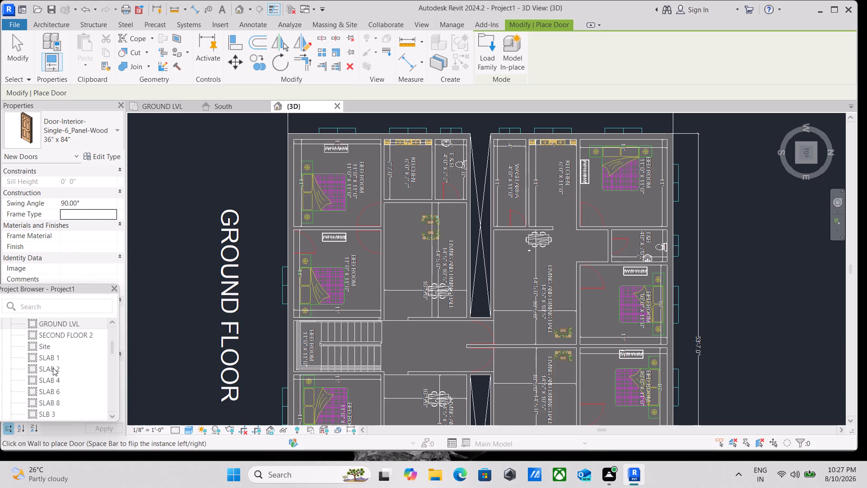
pyautogui.scroll(1, 56, 351)
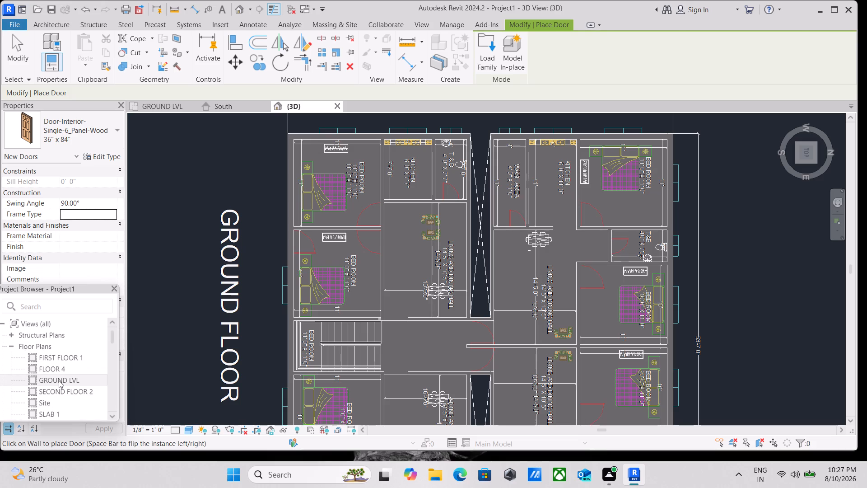
pyautogui.doubleClick(59, 380)
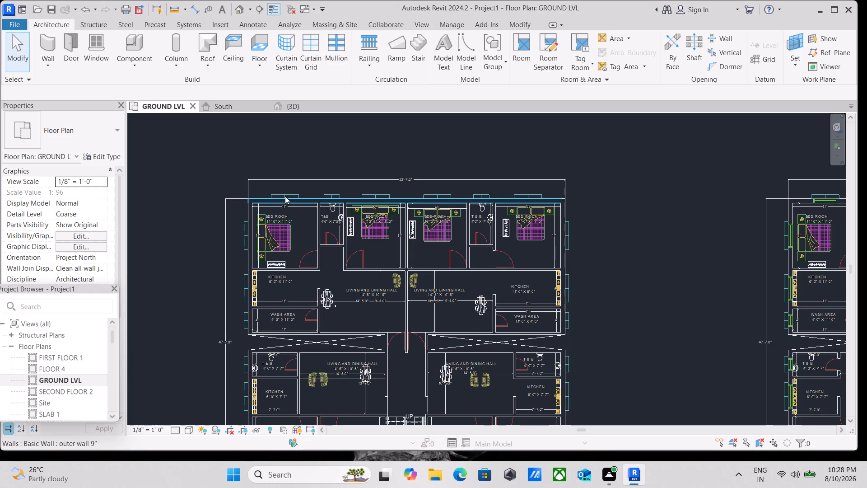
# Place 36" x 84" six-panel doors in the outer wall of the two bedrooms flanking the staircase, about 9' 5" from the stair-side walls.
pyautogui.scroll(1, 270, 203)
pyautogui.write('dr')
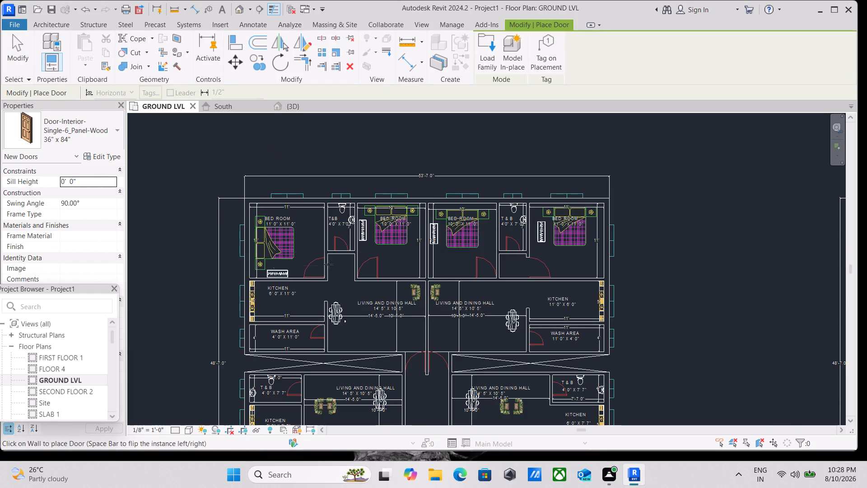
pyautogui.moveTo(428, 388); pyautogui.dragTo(429, 235, button='middle')
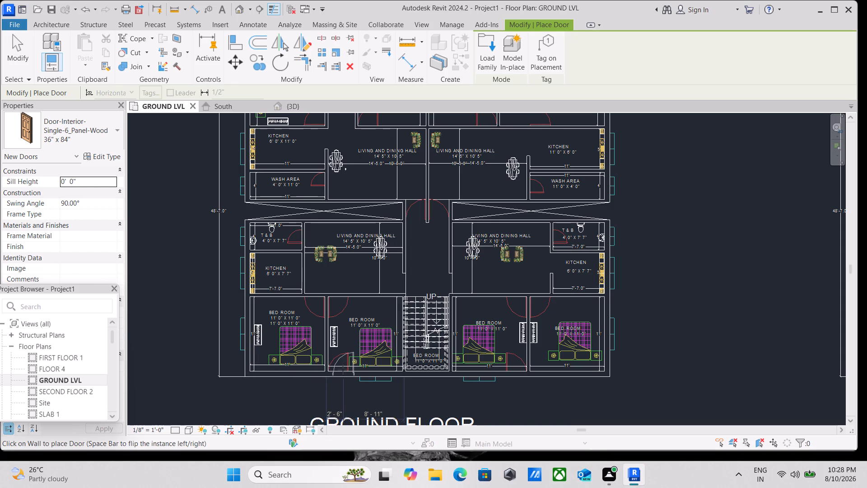
pyautogui.scroll(3, 336, 370)
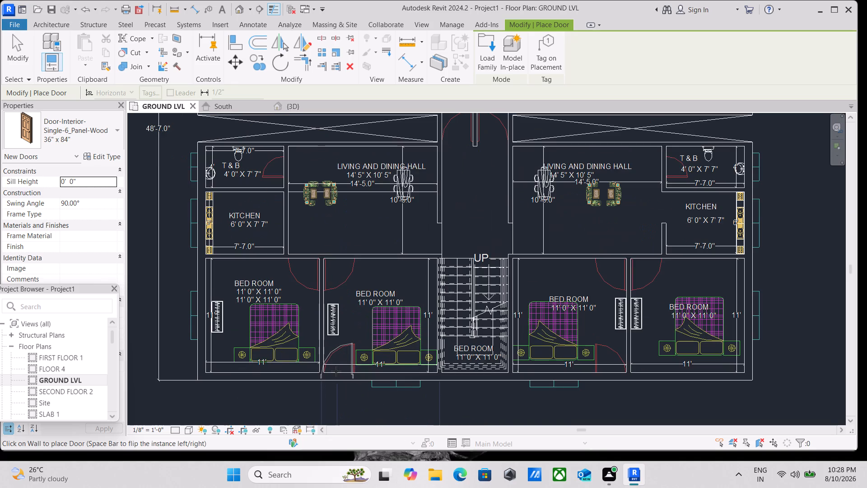
pyautogui.scroll(4, 338, 371)
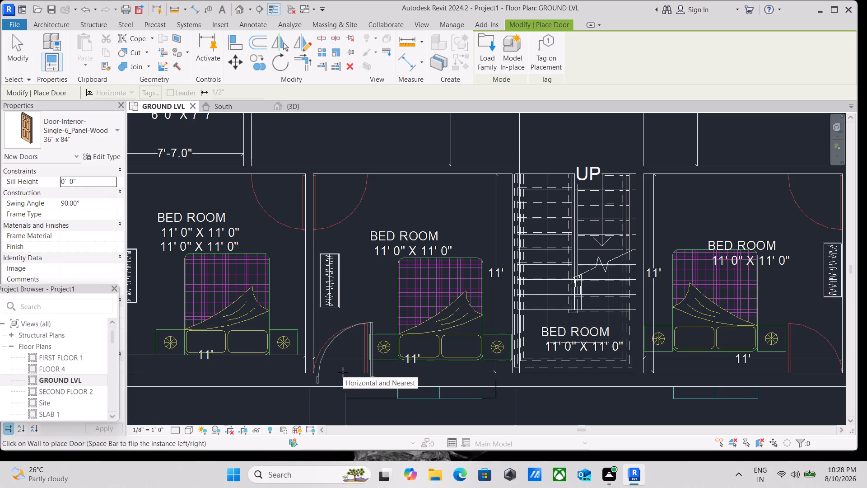
pyautogui.click(342, 372)
pyautogui.scroll(-2, 492, 362)
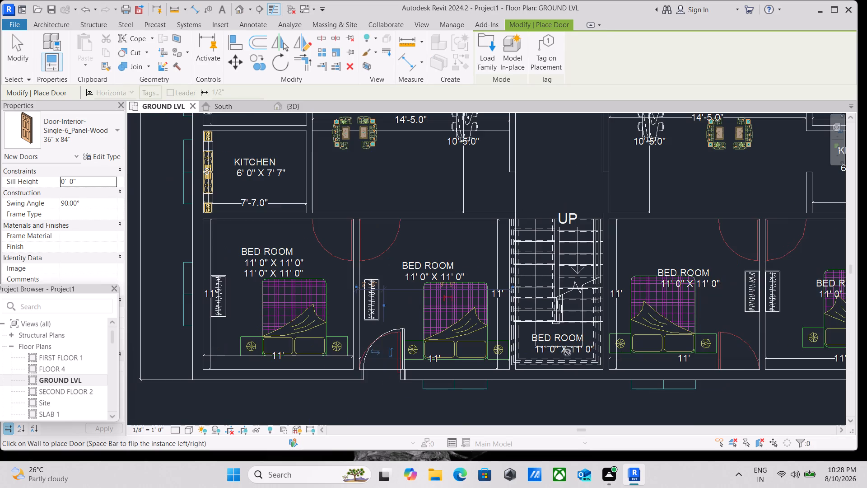
pyautogui.moveTo(611, 389); pyautogui.dragTo(426, 335, button='middle')
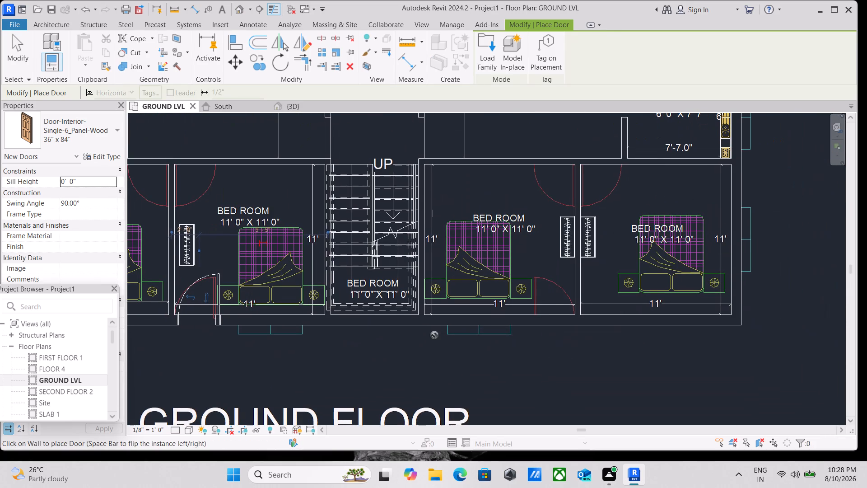
pyautogui.scroll(2, 553, 319)
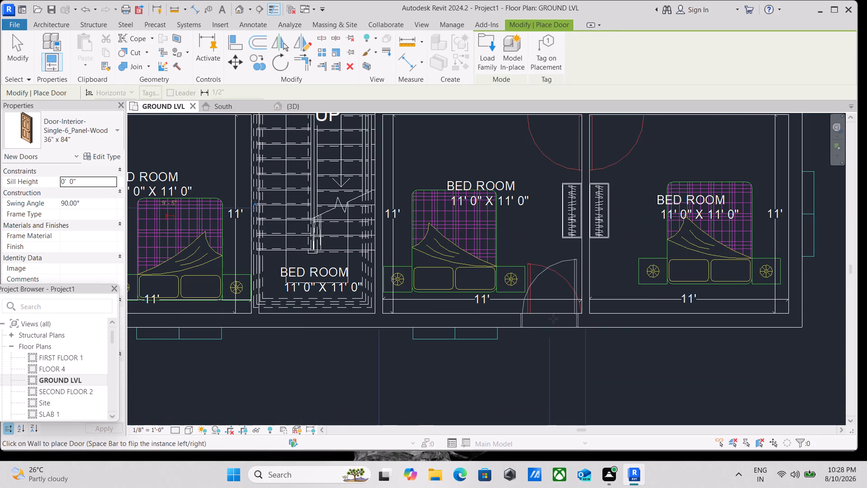
pyautogui.scroll(-2, 553, 319)
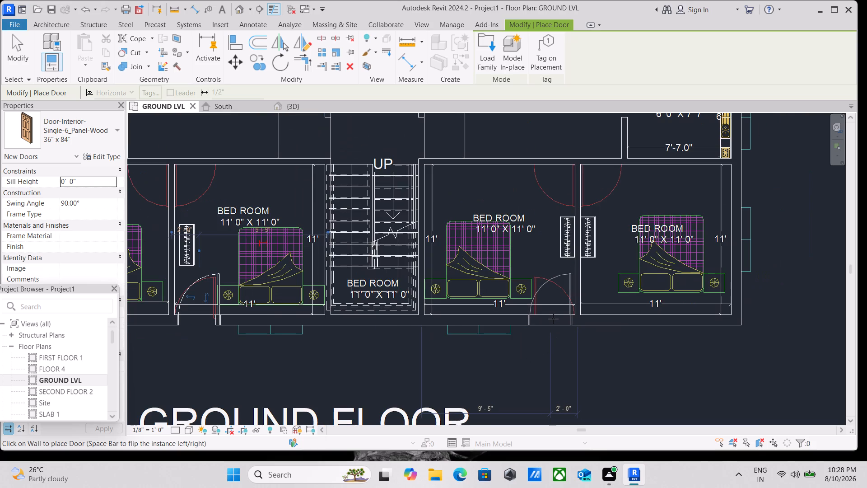
pyautogui.scroll(3, 553, 319)
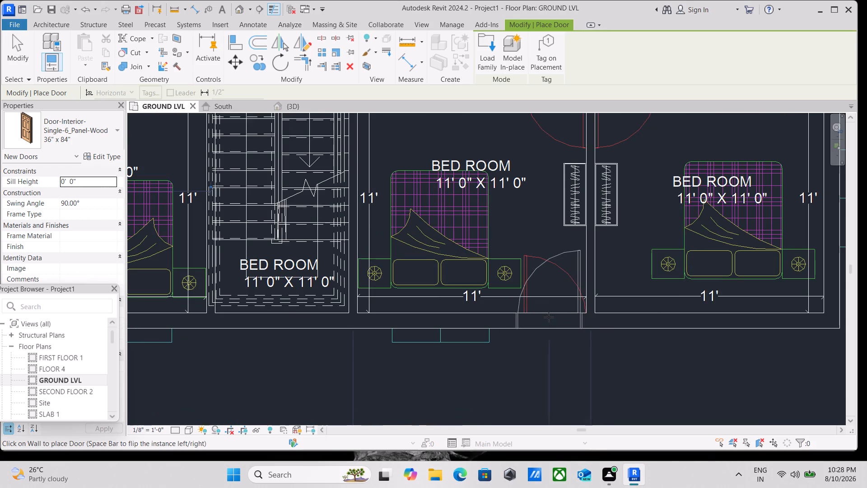
pyautogui.click(549, 317)
# Place two six-panel doors between the living hall and the bedrooms beside the 7' 7" kitchen east of the stairs, flipping swings to match the plan arcs.
pyautogui.scroll(-3, 548, 318)
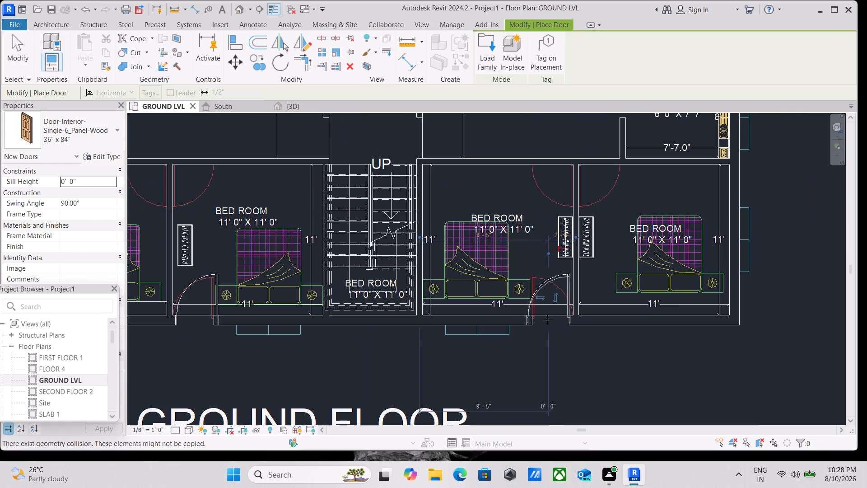
pyautogui.scroll(-2, 546, 346)
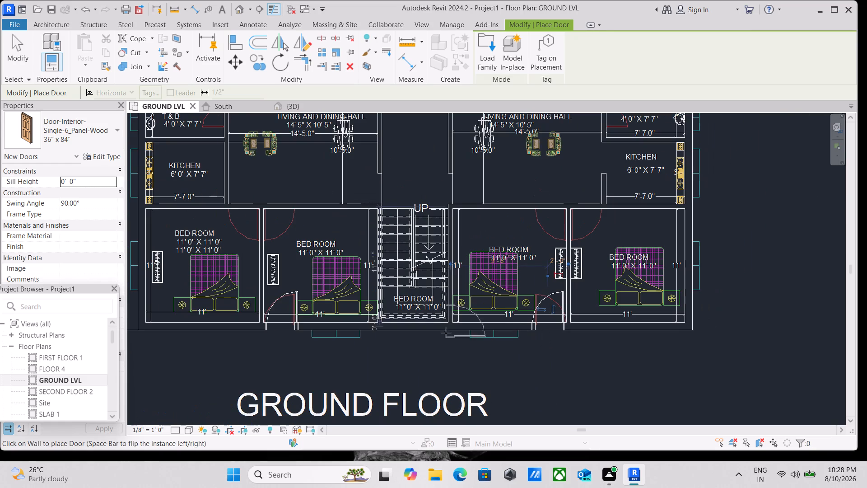
pyautogui.moveTo(335, 232); pyautogui.dragTo(375, 347, button='middle')
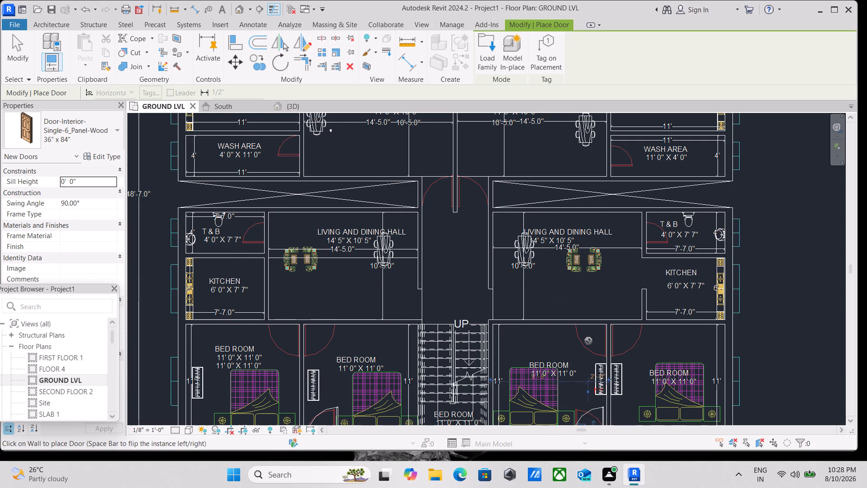
pyautogui.scroll(-2, 589, 340)
pyautogui.moveTo(587, 338); pyautogui.dragTo(566, 300, button='middle')
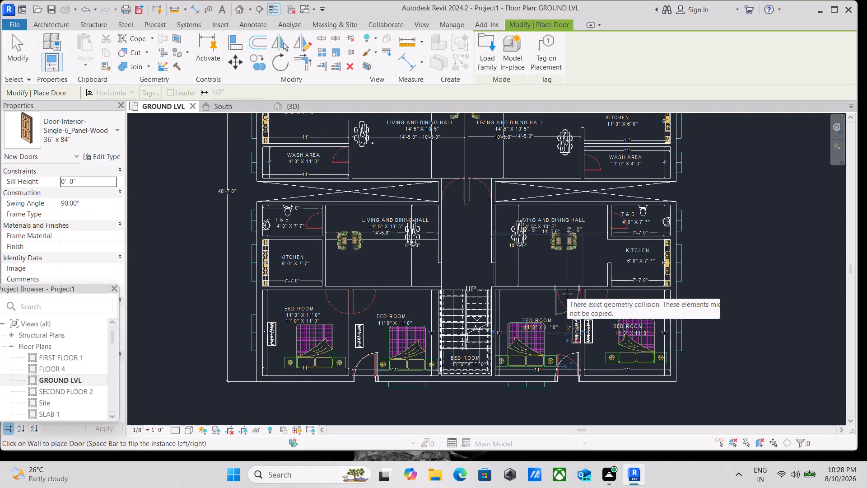
pyautogui.scroll(5, 567, 294)
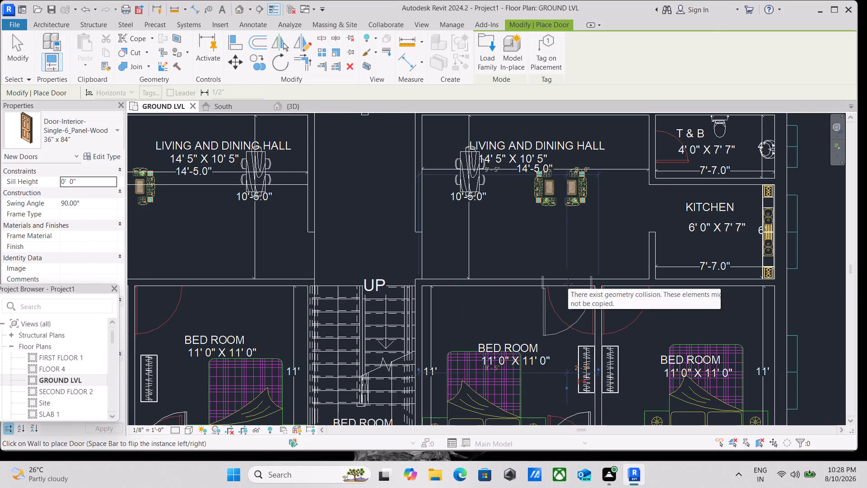
pyautogui.press('space')
pyautogui.scroll(5, 572, 287)
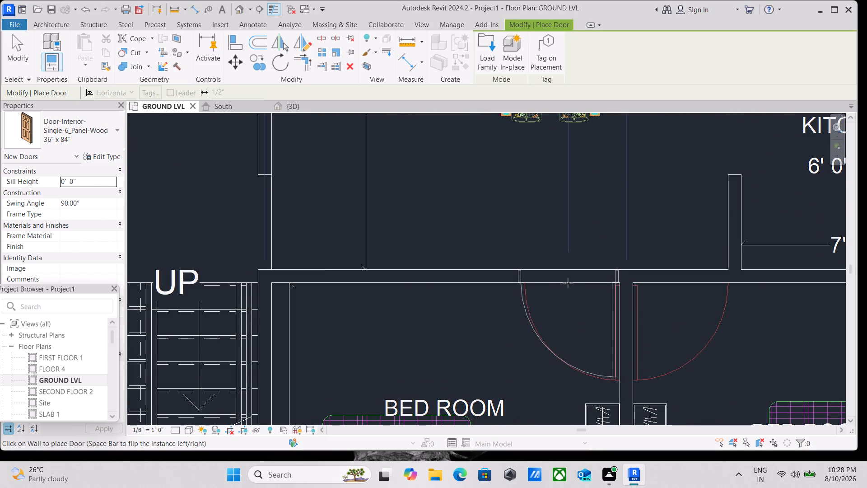
pyautogui.click(568, 283)
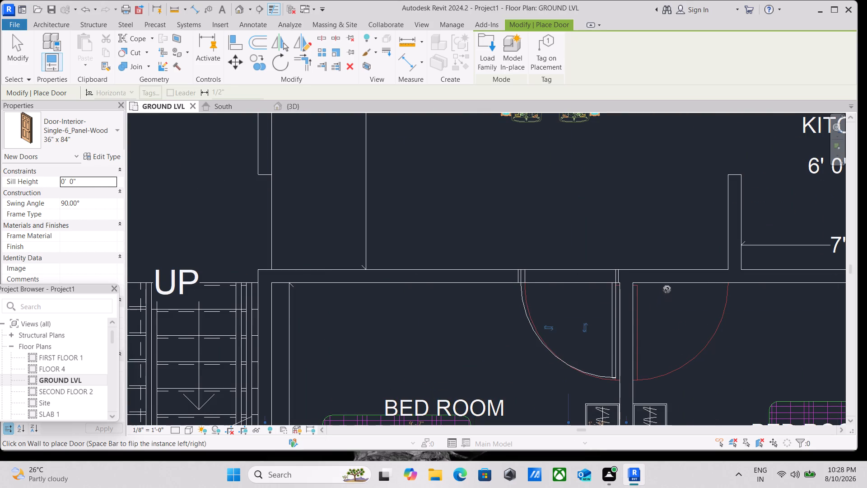
pyautogui.press('space')
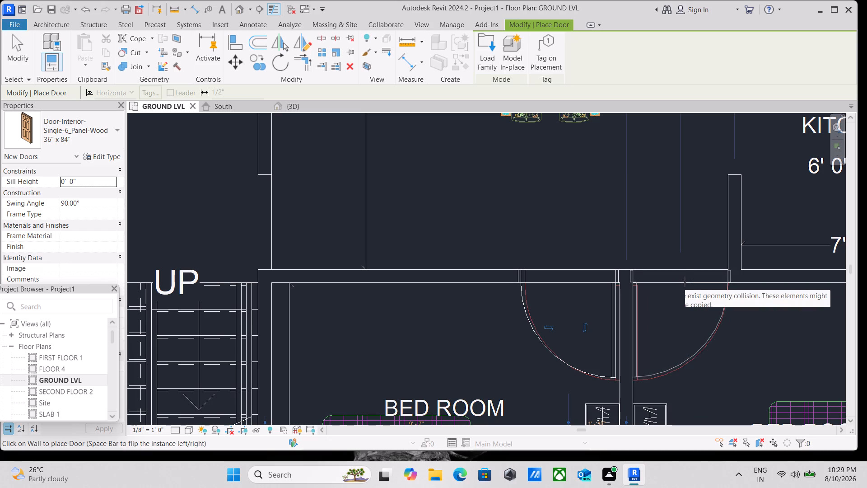
pyautogui.click(685, 282)
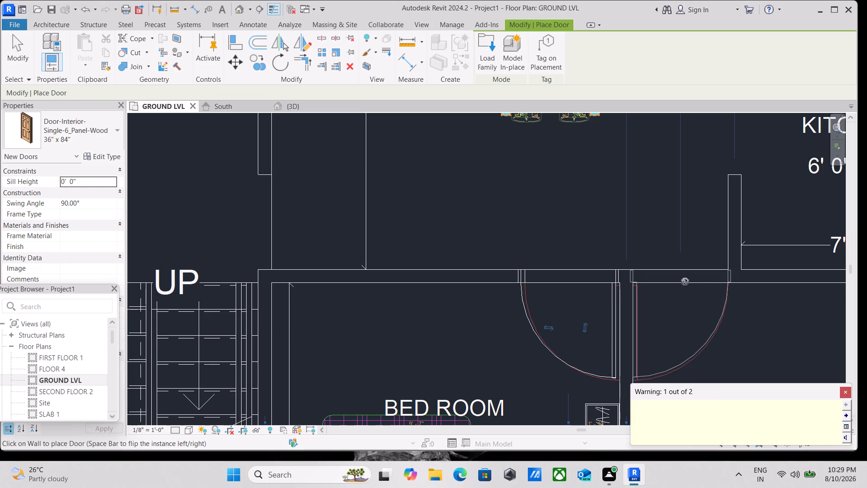
pyautogui.press('Escape')
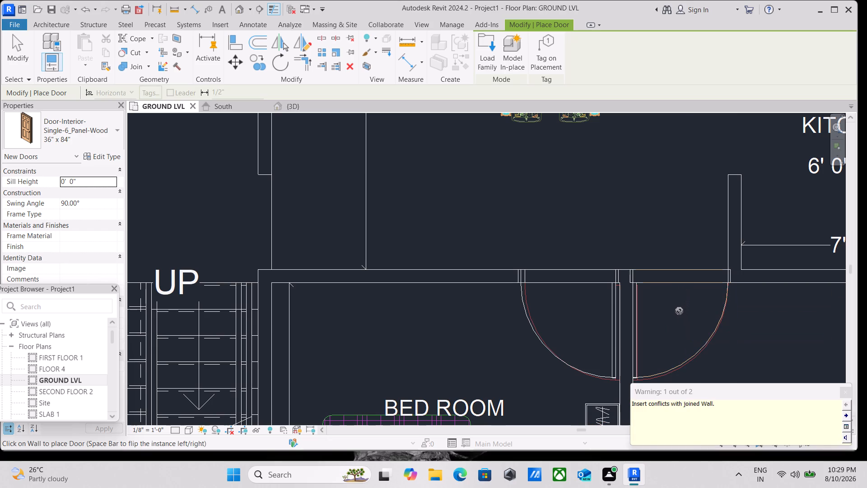
# Examine the placed bedroom doors and the remaining door openings on the other side of the staircase, ending door placement.
pyautogui.scroll(-2, 677, 300)
pyautogui.scroll(-2, 665, 337)
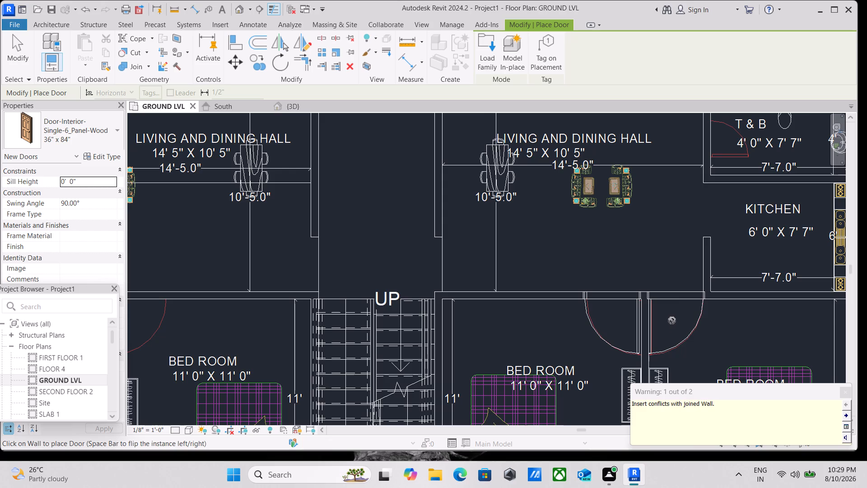
pyautogui.scroll(3, 706, 317)
pyautogui.scroll(-2, 706, 317)
pyautogui.moveTo(705, 317); pyautogui.dragTo(592, 291, button='middle')
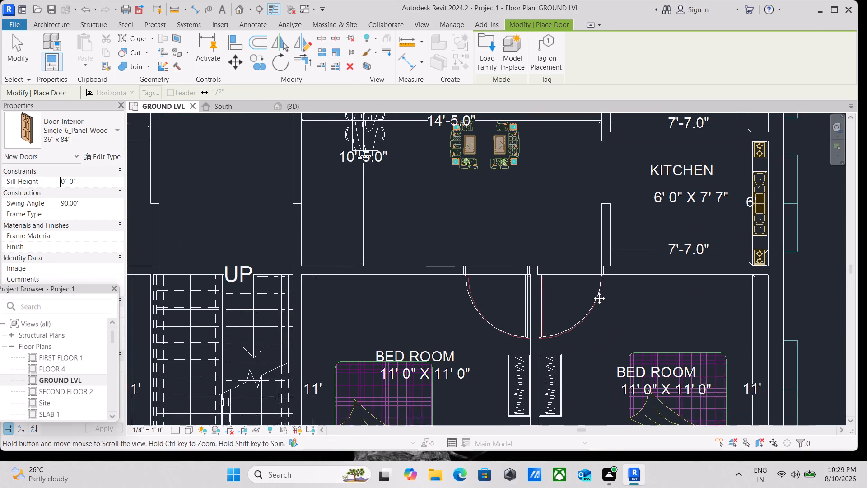
pyautogui.moveTo(592, 291); pyautogui.dragTo(589, 290, button='middle')
pyautogui.scroll(-2, 588, 290)
pyautogui.moveTo(588, 290); pyautogui.dragTo(592, 184, button='middle')
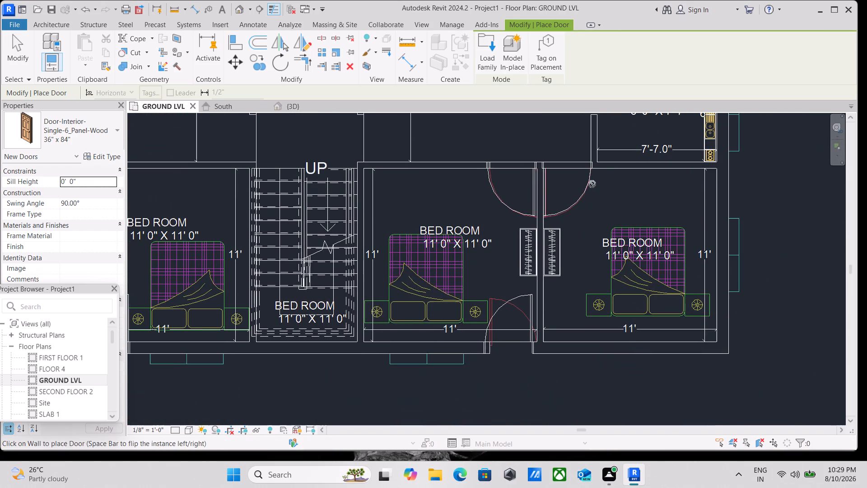
pyautogui.scroll(-1, 585, 251)
pyautogui.moveTo(585, 251); pyautogui.dragTo(580, 267, button='middle')
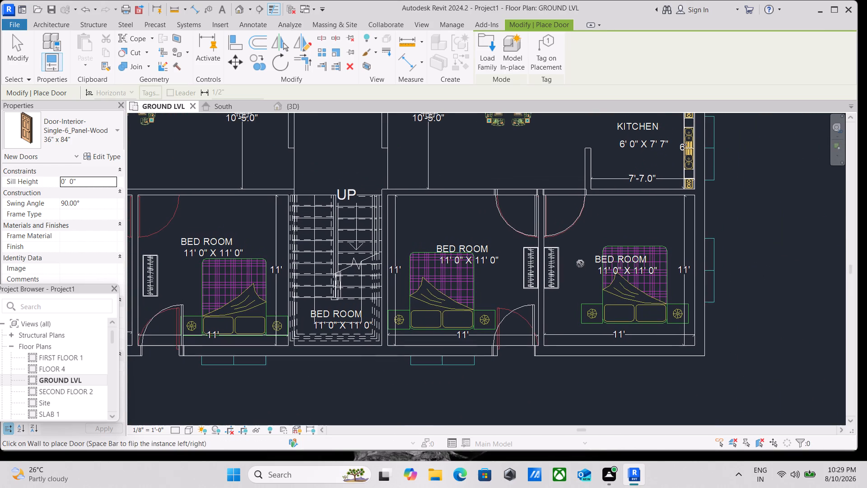
pyautogui.scroll(3, 576, 190)
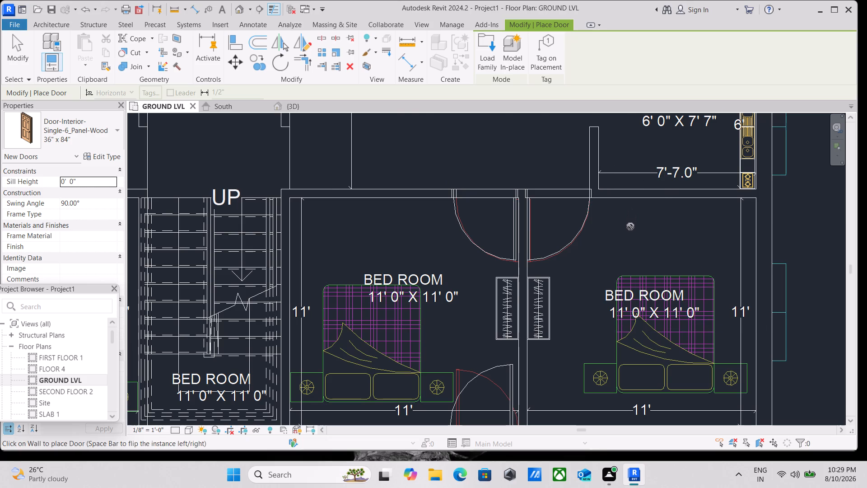
pyautogui.scroll(-3, 630, 226)
pyautogui.moveTo(630, 227); pyautogui.dragTo(599, 320, button='middle')
pyautogui.scroll(-1, 460, 235)
pyautogui.moveTo(460, 235); pyautogui.dragTo(724, 242, button='middle')
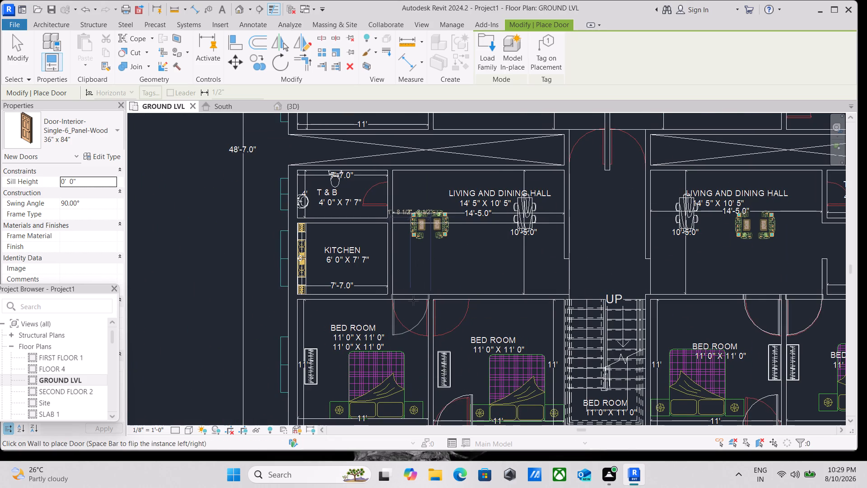
pyautogui.scroll(3, 413, 300)
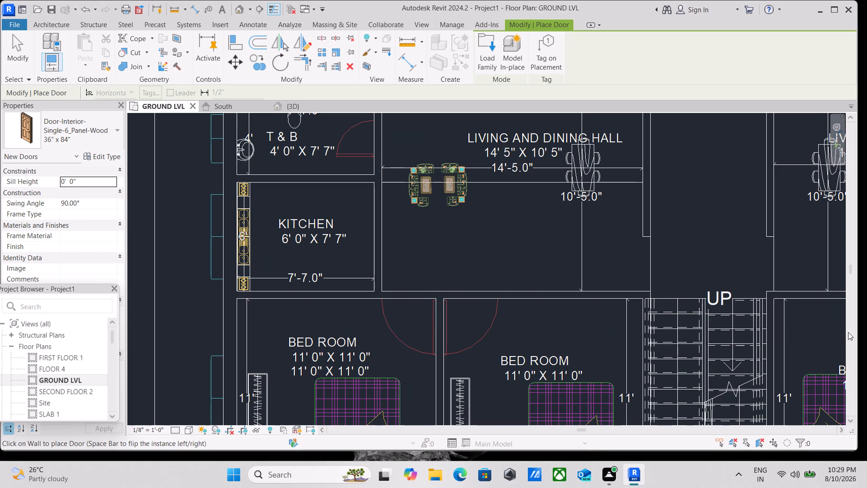
pyautogui.press('Escape')
pyautogui.scroll(-1, 805, 314)
pyautogui.moveTo(804, 313); pyautogui.dragTo(576, 248, button='middle')
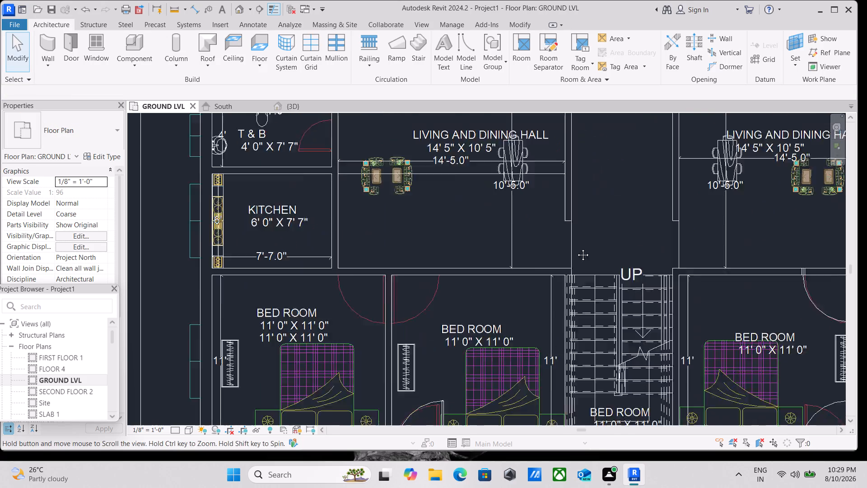
# Duplicate the type of the bedroom door beside the 7' 7" kitchen east of the stairs as 30" x 84".
pyautogui.moveTo(576, 248); pyautogui.dragTo(481, 208, button='middle')
pyautogui.click(672, 221)
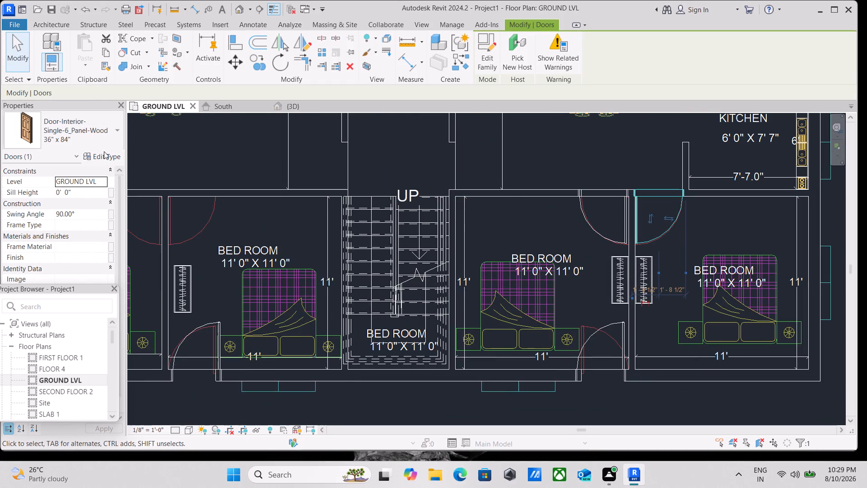
pyautogui.click(110, 129)
pyautogui.click(110, 129)
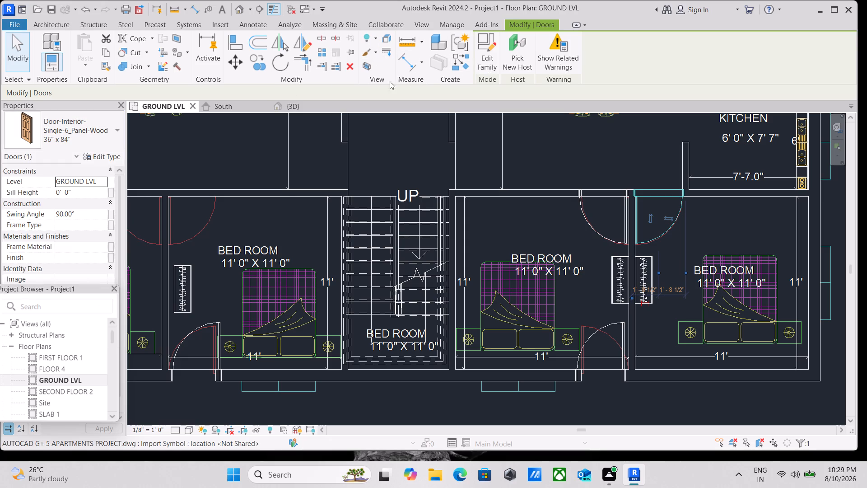
pyautogui.scroll(-2, 84, 166)
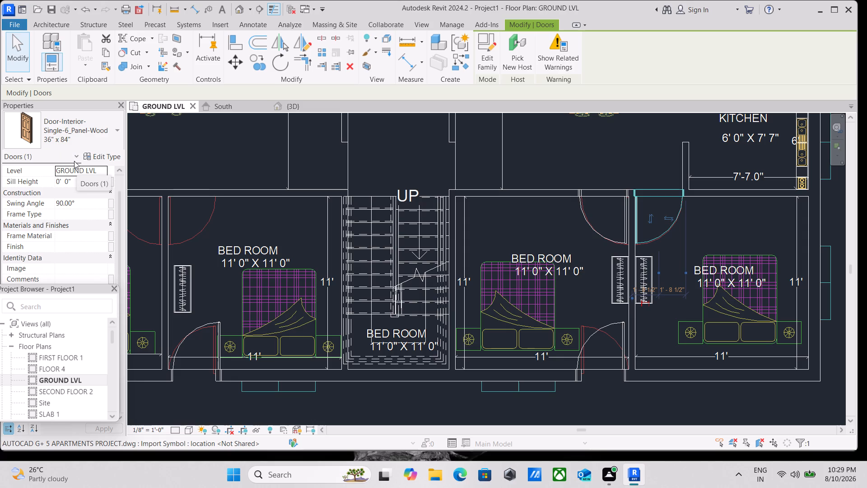
pyautogui.click(89, 155)
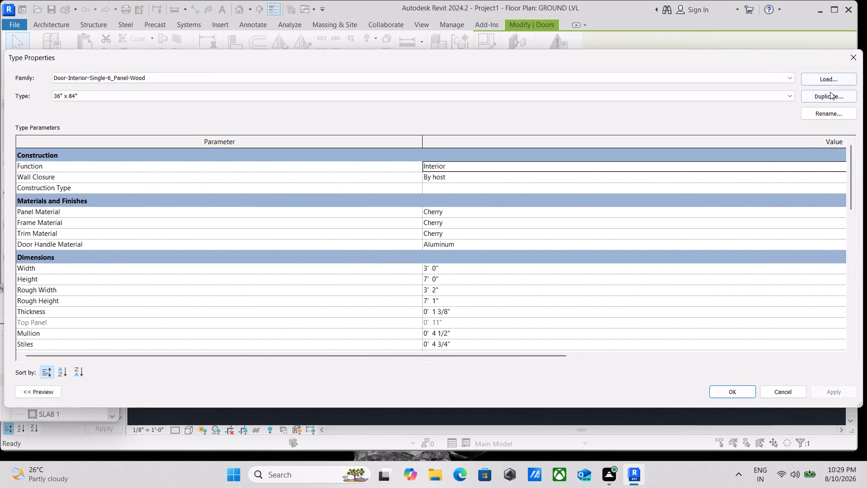
pyautogui.click(830, 94)
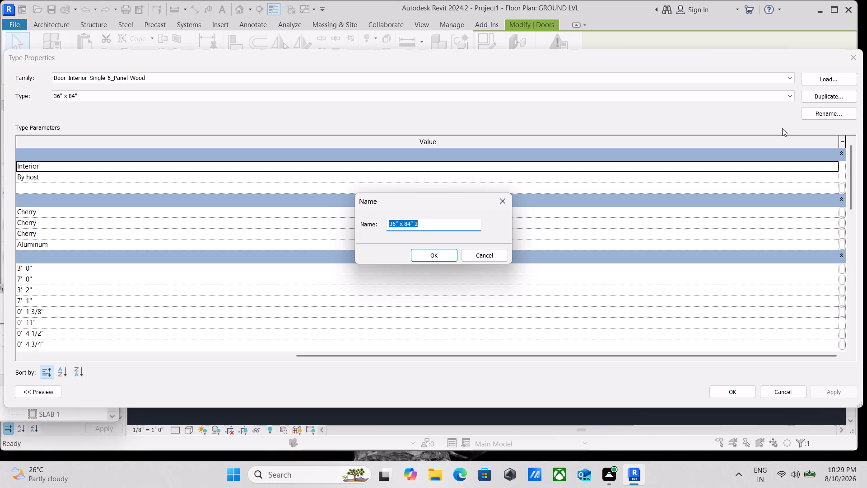
pyautogui.press('BackSpace')
pyautogui.write('24')
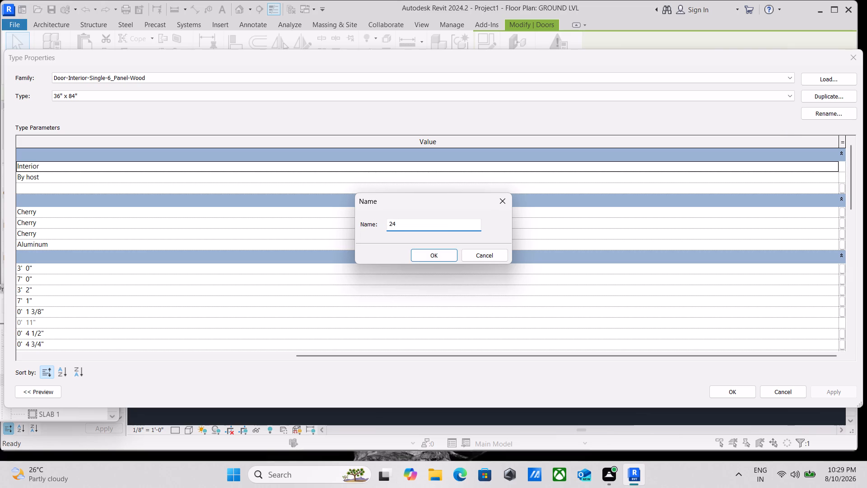
pyautogui.press('BackSpace')
pyautogui.press('BackSpace')
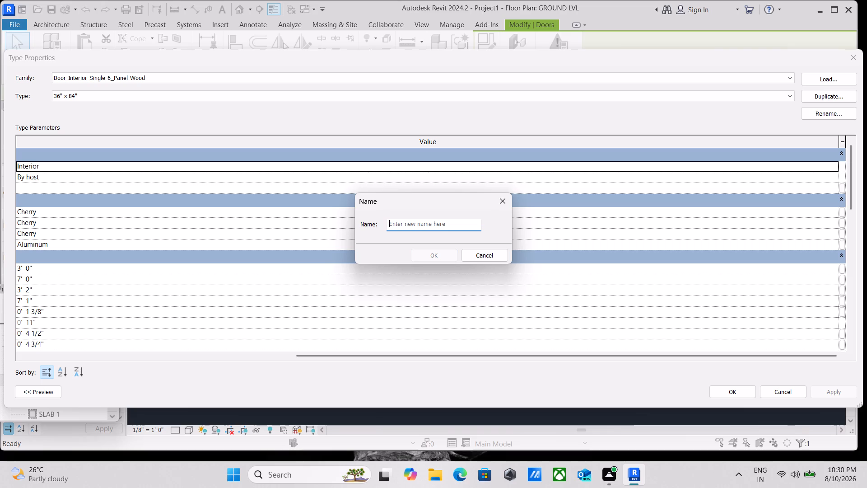
pyautogui.write('30')
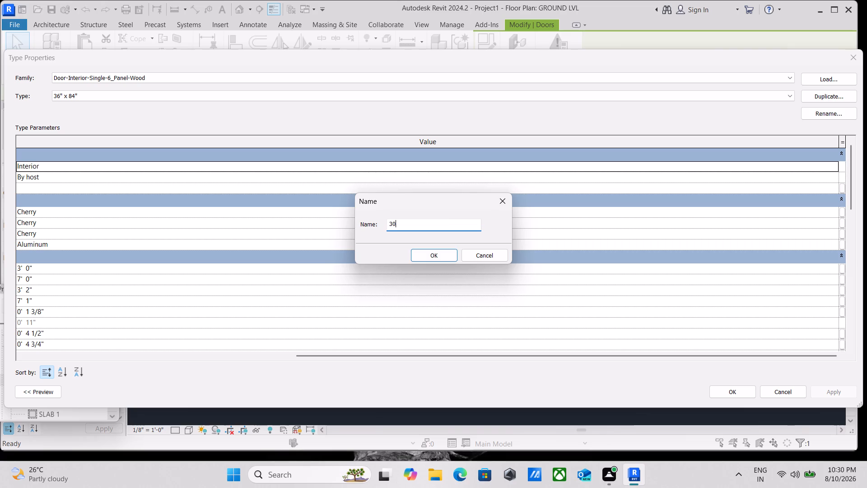
pyautogui.hotkey('shift', '"')
pyautogui.press('space')
pyautogui.write('x')
pyautogui.press('space')
pyautogui.press('7')
pyautogui.press('2')
pyautogui.press('BackSpace')
pyautogui.press('BackSpace')
pyautogui.write('84')
pyautogui.hotkey('shift', '"')
pyautogui.click(452, 254)
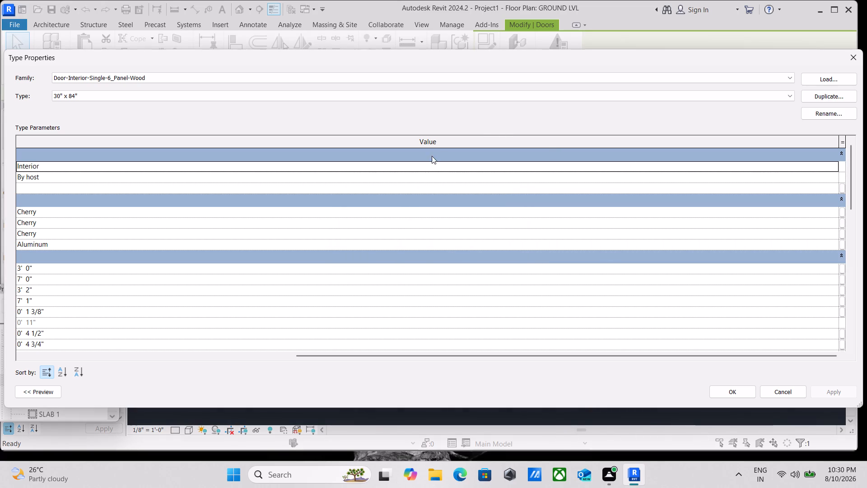
# Set the 30" x 84" door type's width to 2' 6" and apply it to the selected bedroom door.
pyautogui.click(808, 96)
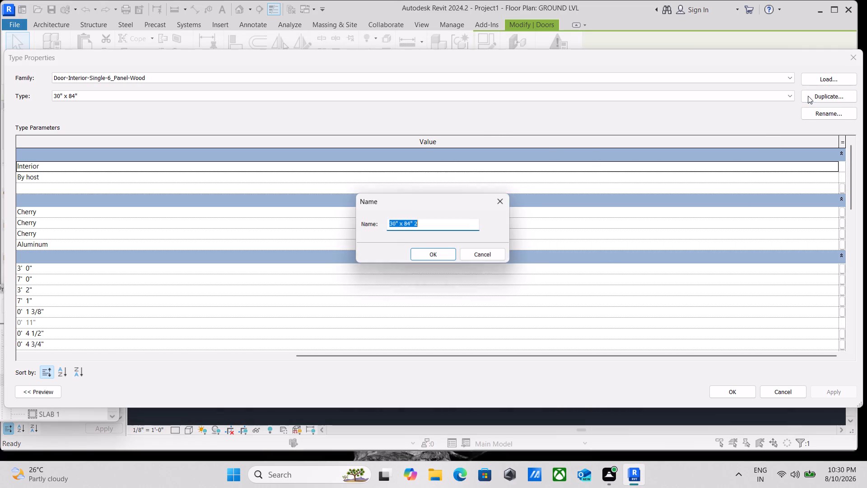
pyautogui.click(507, 204)
pyautogui.scroll(-1, 632, 241)
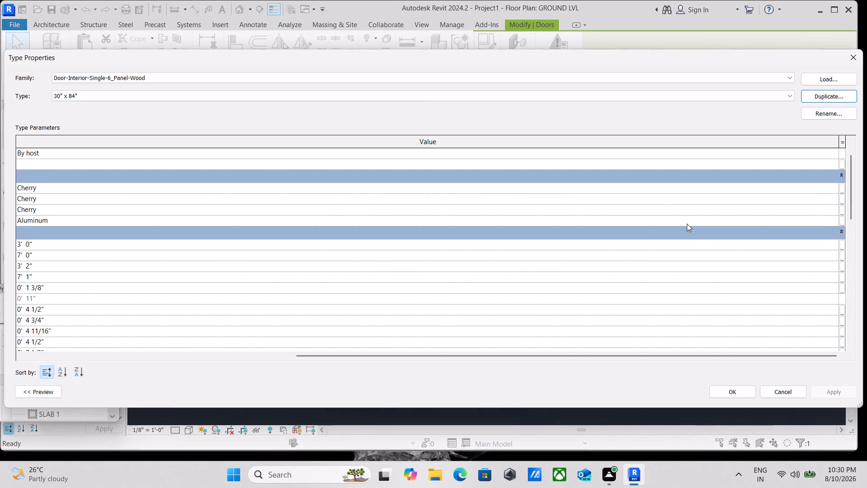
pyautogui.scroll(-2, 604, 175)
pyautogui.scroll(3, 446, 194)
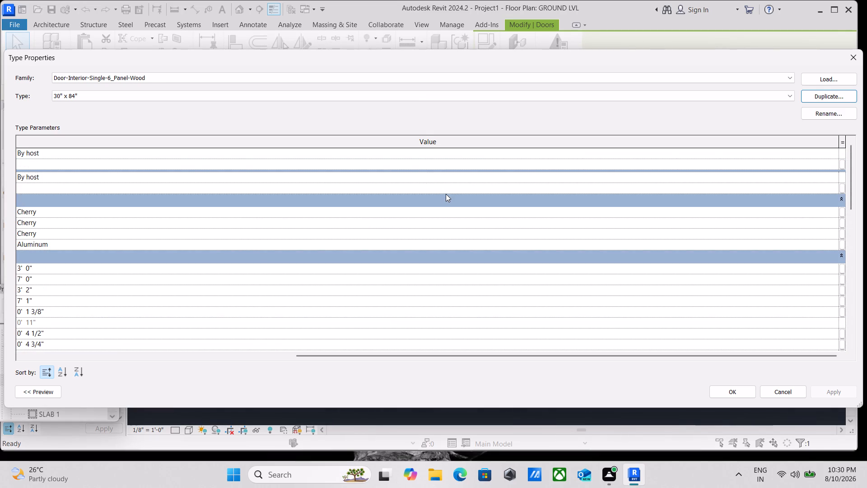
pyautogui.click(51, 270)
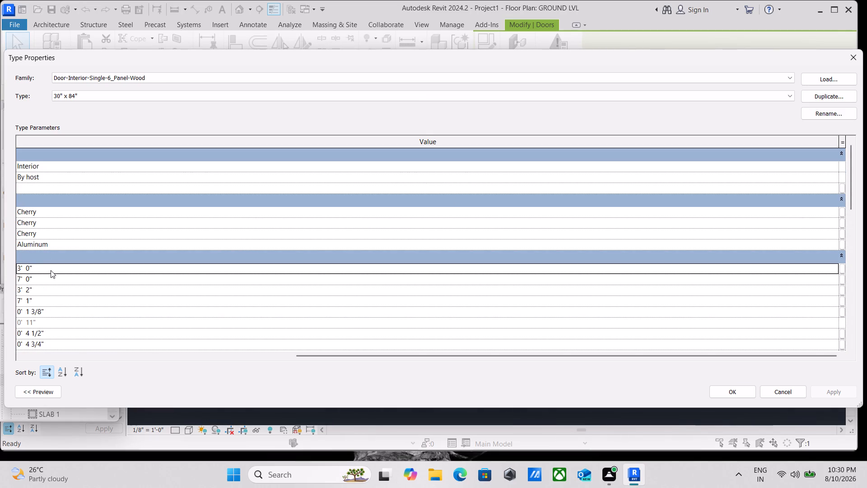
pyautogui.click(49, 269)
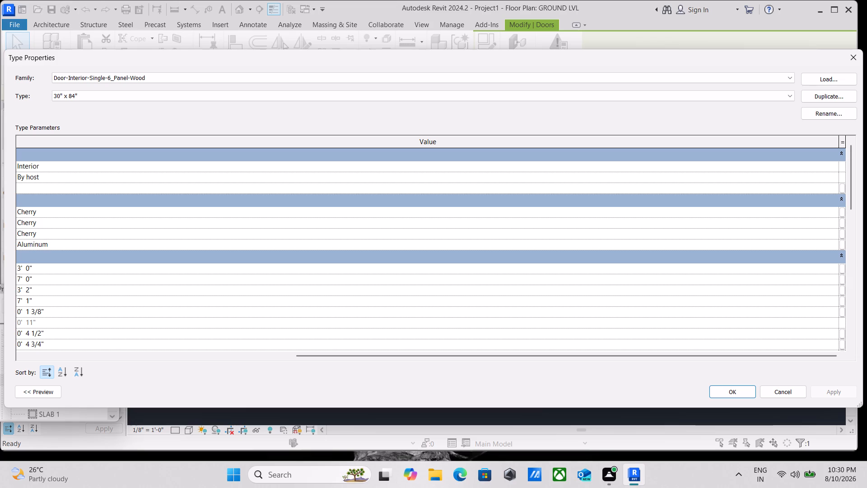
pyautogui.moveTo(48, 269); pyautogui.dragTo(0, 268)
pyautogui.press('2')
pyautogui.press("'")
pyautogui.press('6')
pyautogui.hotkey('shift', '"')
pyautogui.click(849, 392)
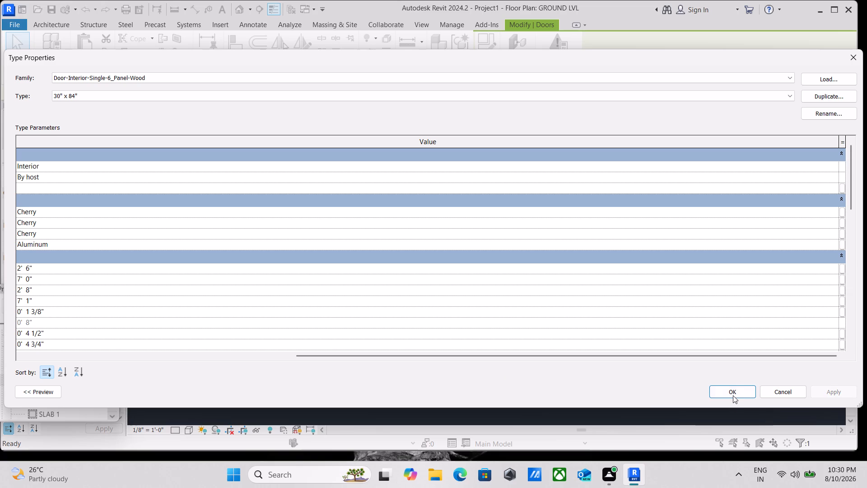
pyautogui.click(733, 395)
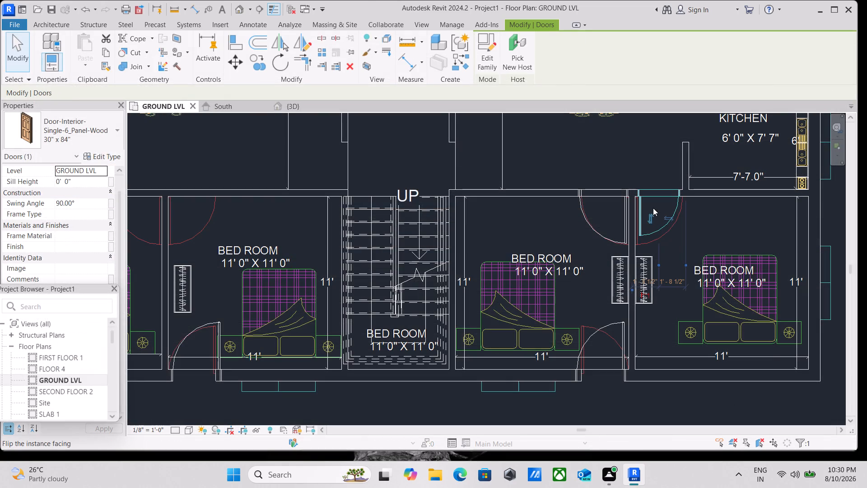
# Create a similar 30" x 84" door in the living-hall wall of the far bedroom west of the stairs, about 1' 6" from its partition wall.
pyautogui.scroll(3, 671, 212)
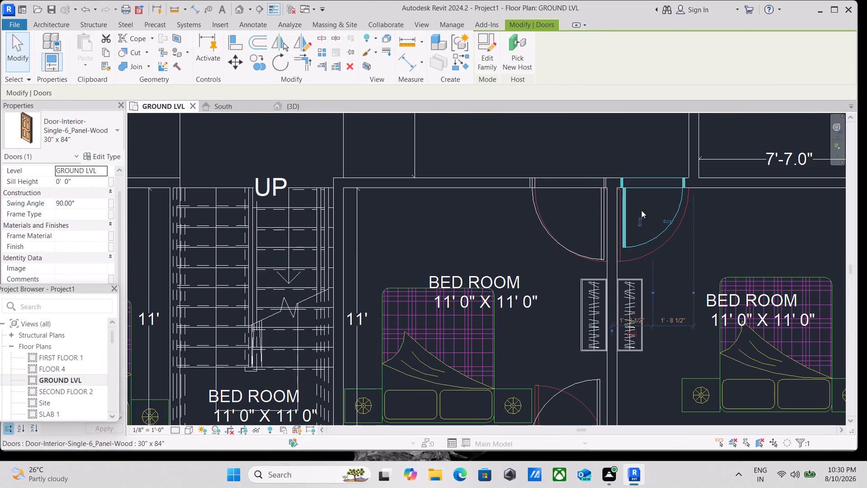
pyautogui.moveTo(638, 198); pyautogui.dragTo(603, 240, button='middle')
pyautogui.scroll(-2, 603, 249)
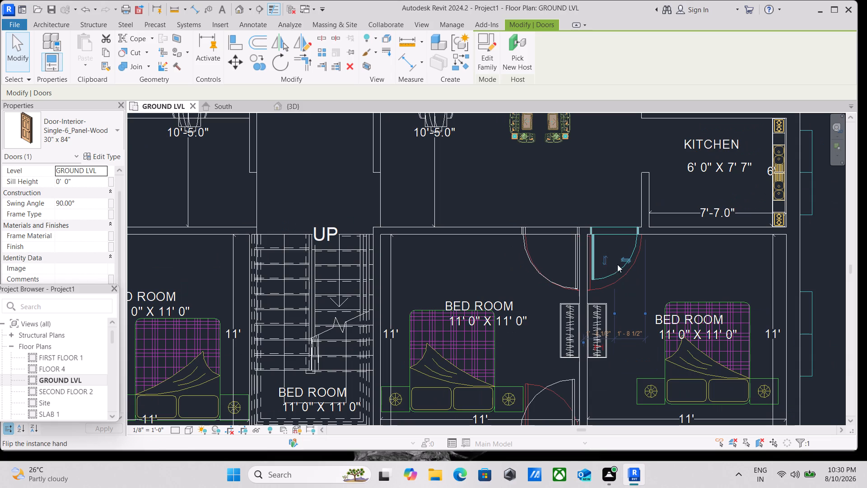
pyautogui.scroll(-3, 625, 278)
pyautogui.moveTo(625, 278); pyautogui.dragTo(634, 258, button='middle')
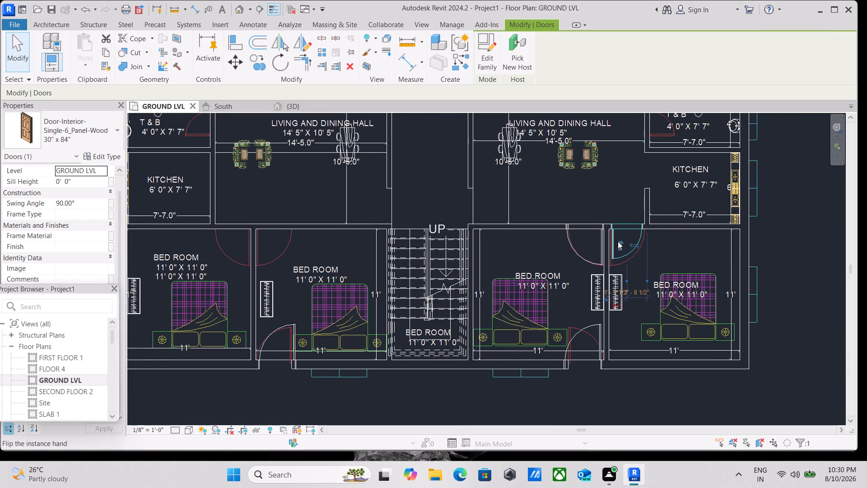
pyautogui.click(456, 61)
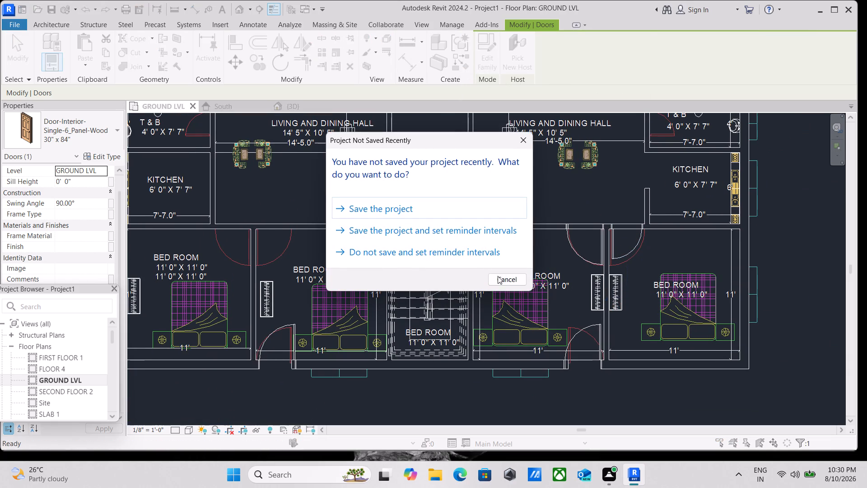
pyautogui.click(448, 206)
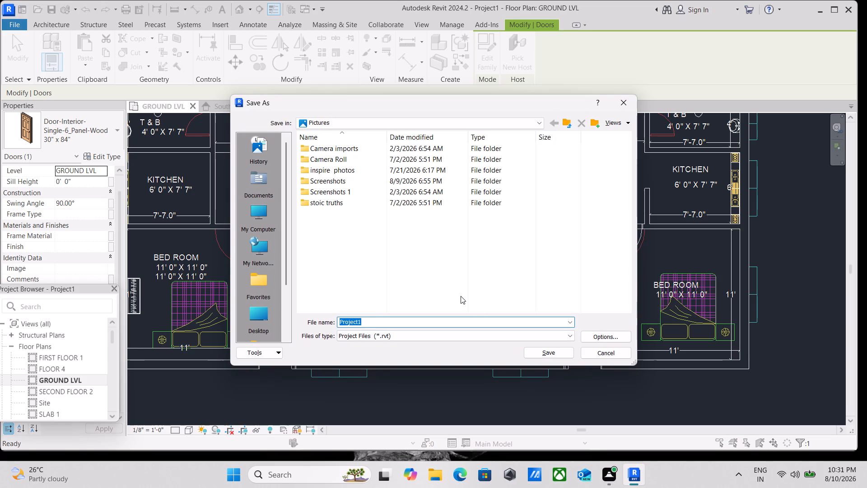
pyautogui.click(630, 100)
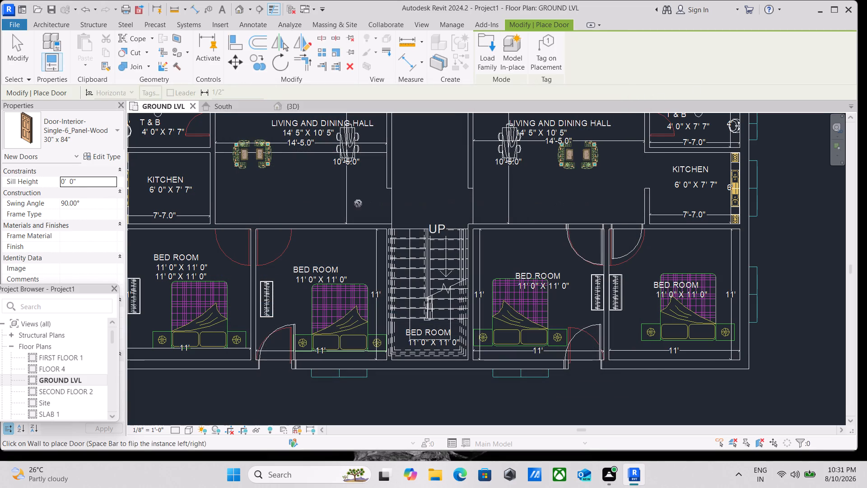
pyautogui.scroll(3, 237, 231)
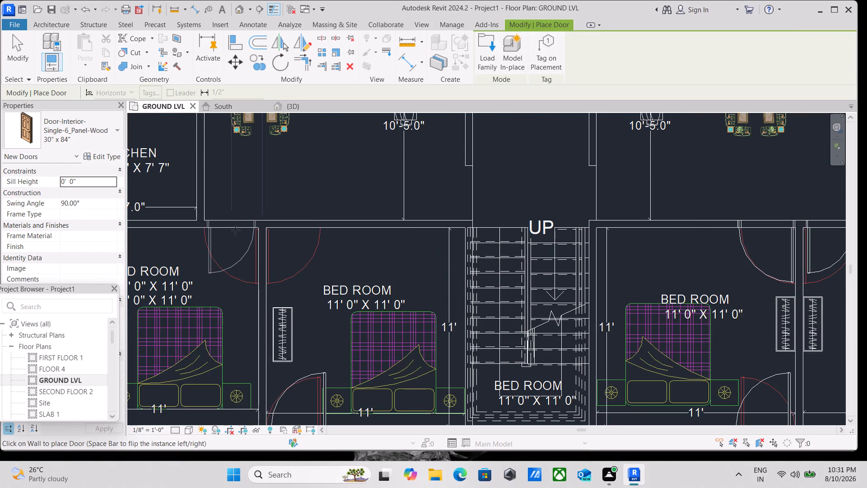
pyautogui.click(237, 230)
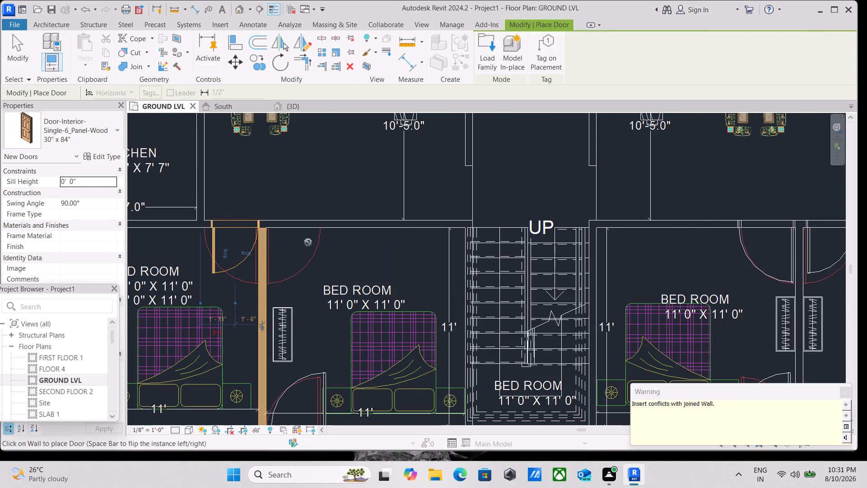
pyautogui.scroll(3, 237, 261)
pyautogui.press('Escape')
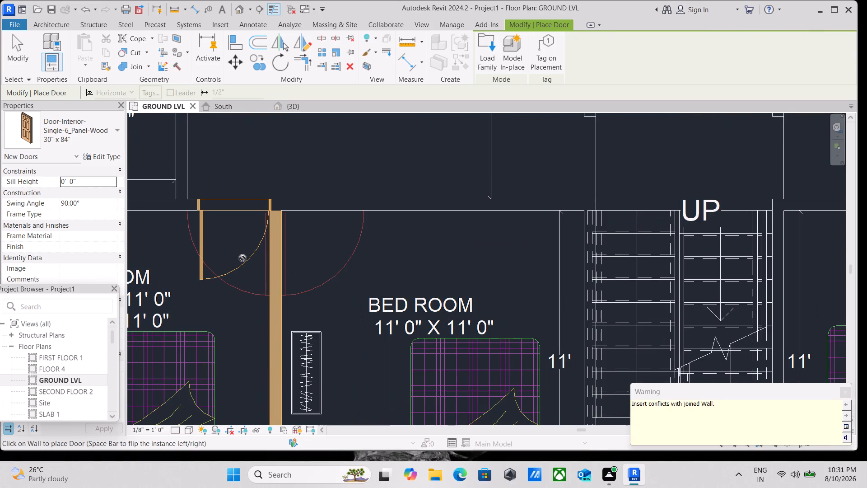
pyautogui.scroll(3, 242, 258)
pyautogui.press('Escape')
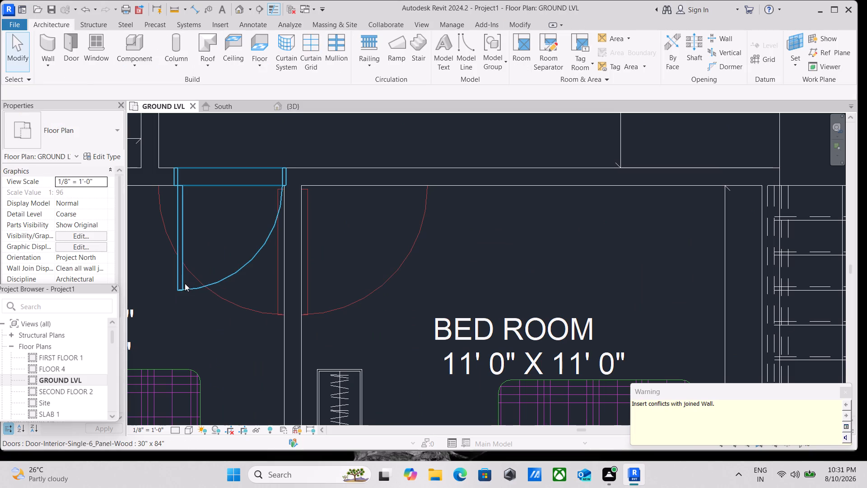
# Nudge the 30" x 84" door of the far west bedroom away from the partition wall to about 1' 9".
pyautogui.press('Escape')
pyautogui.click(183, 288)
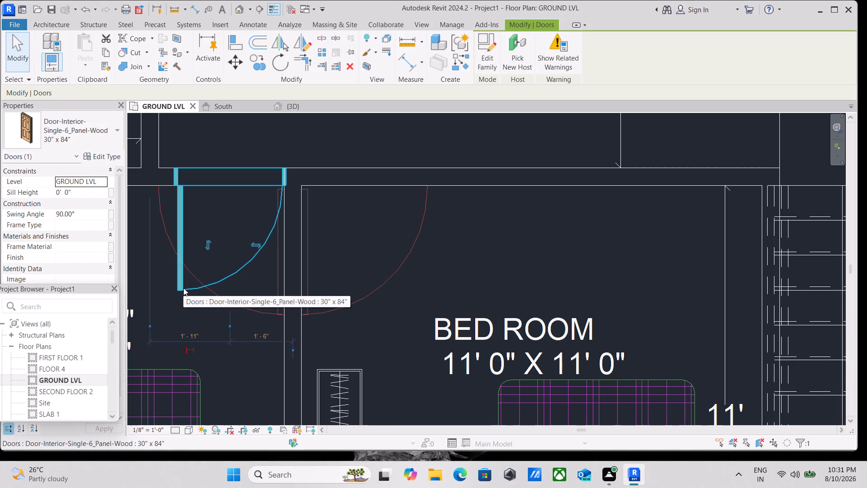
pyautogui.press('Left')
pyautogui.press('Left')
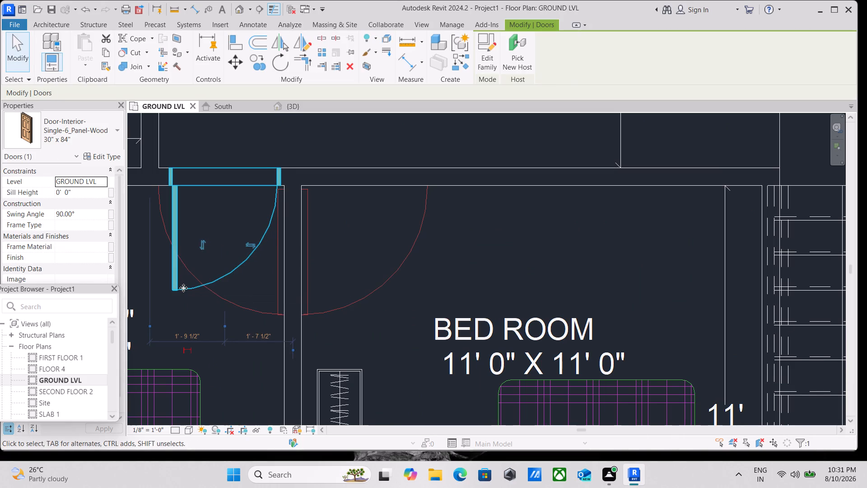
pyautogui.press('Left')
pyautogui.press('Left')
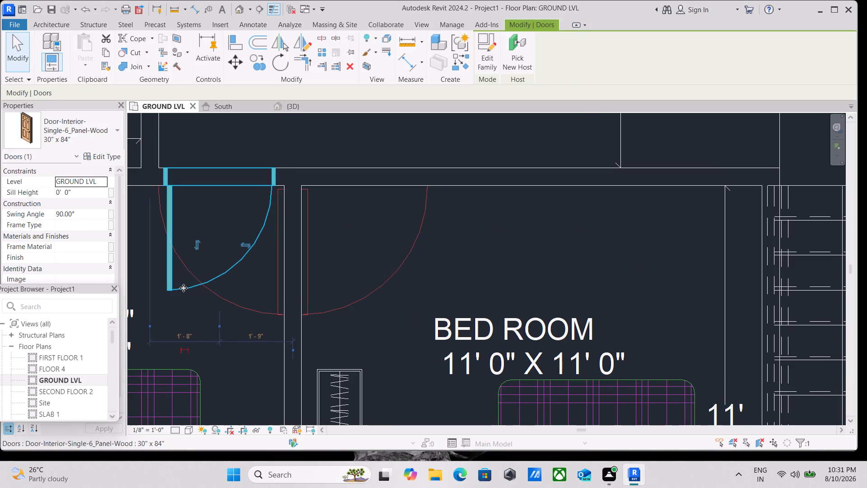
pyautogui.press('Escape')
# Place a 36" x 84" six-panel wood door in the living-hall wall of the bedroom immediately west of the stairs, over the plan's door symbol.
pyautogui.scroll(-3, 341, 275)
pyautogui.moveTo(451, 227); pyautogui.dragTo(361, 178, button='middle')
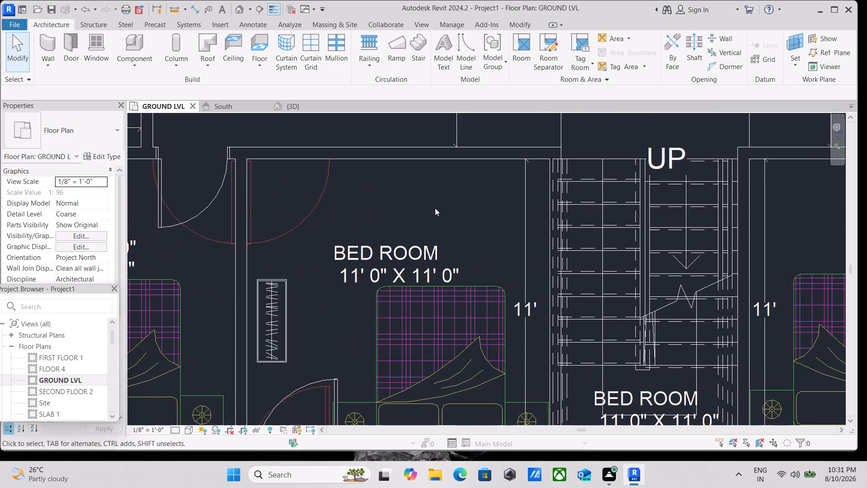
pyautogui.scroll(-1, 454, 216)
pyautogui.scroll(-2, 522, 243)
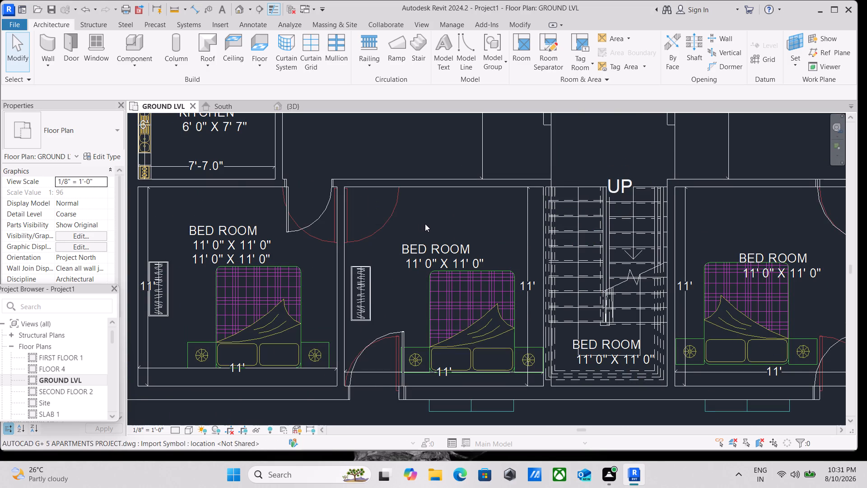
pyautogui.scroll(-1, 425, 224)
pyautogui.write('dr')
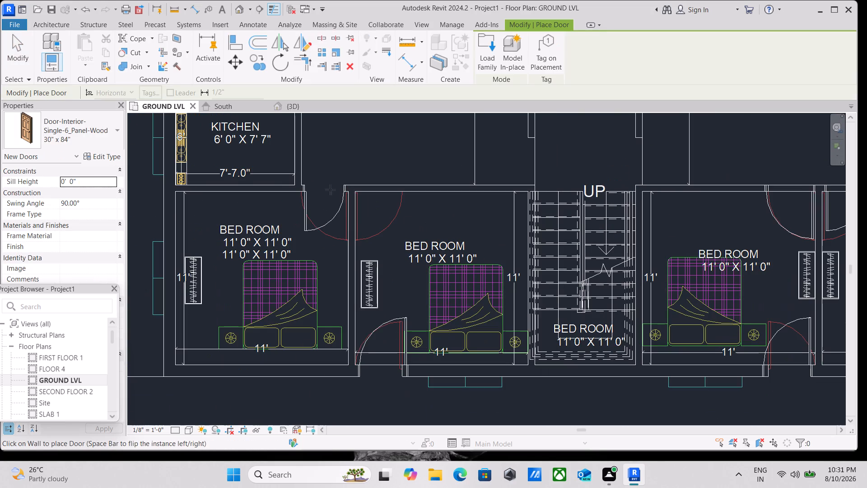
pyautogui.click(113, 131)
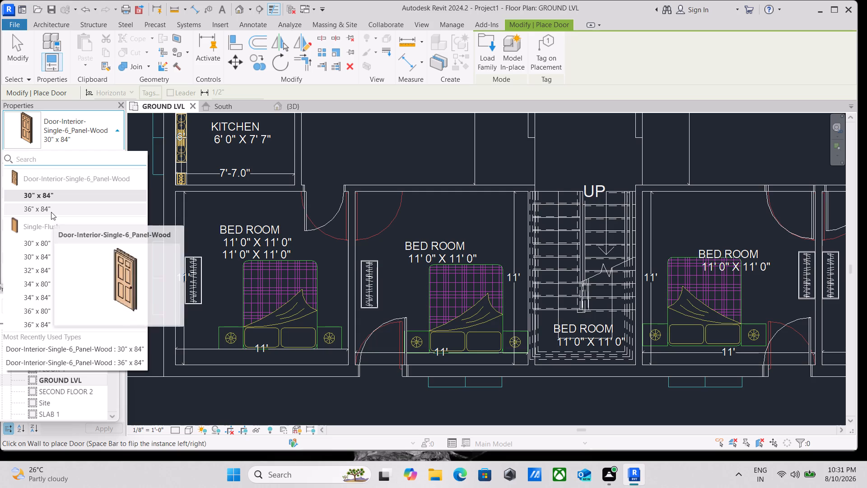
pyautogui.click(51, 211)
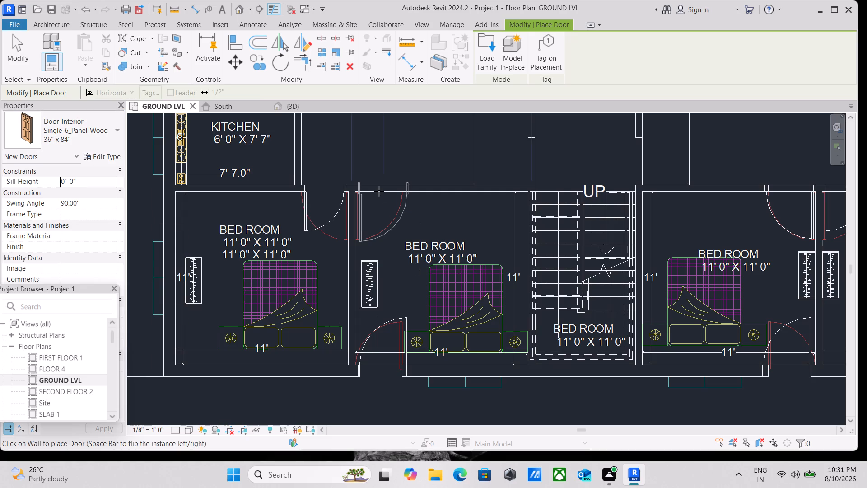
pyautogui.scroll(3, 385, 192)
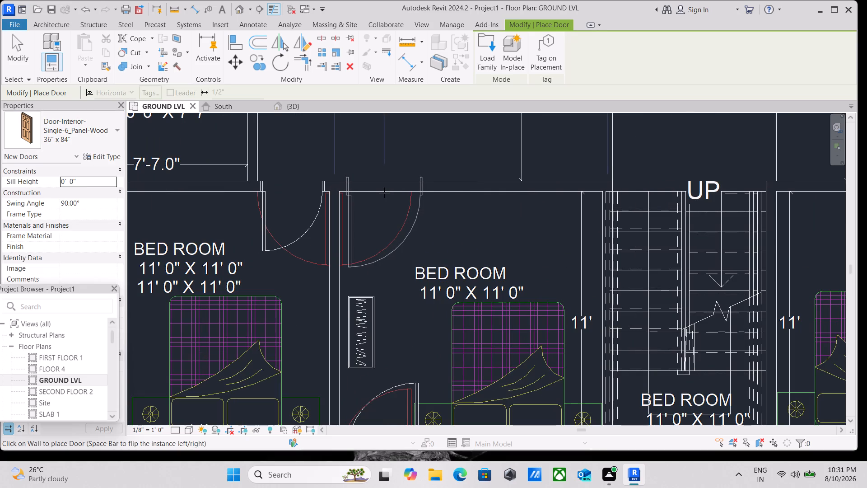
pyautogui.click(384, 192)
# Place 36" x 84" doors at the 10' 0" x 11' 0" and 11' 0" x 11' 0" bedroom openings of the northwest apartment, about 2' 0" from the adjoining walls.
pyautogui.scroll(-4, 490, 213)
pyautogui.moveTo(490, 213); pyautogui.dragTo(388, 190, button='middle')
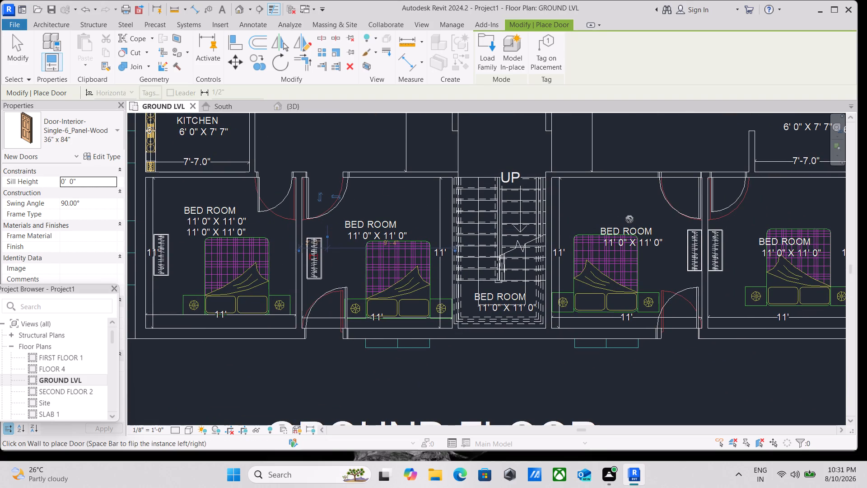
pyautogui.moveTo(630, 218); pyautogui.dragTo(615, 322, button='middle')
pyautogui.scroll(-1, 637, 231)
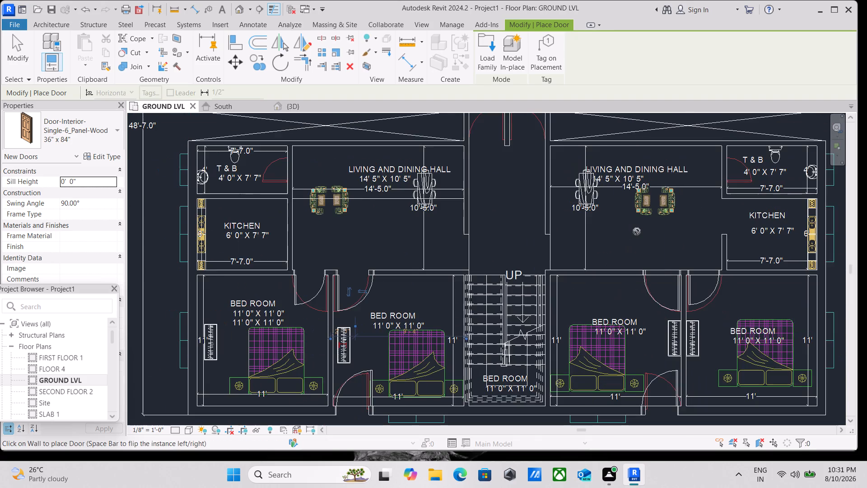
pyautogui.moveTo(637, 231); pyautogui.dragTo(591, 344, button='middle')
pyautogui.moveTo(345, 190); pyautogui.dragTo(371, 278, button='middle')
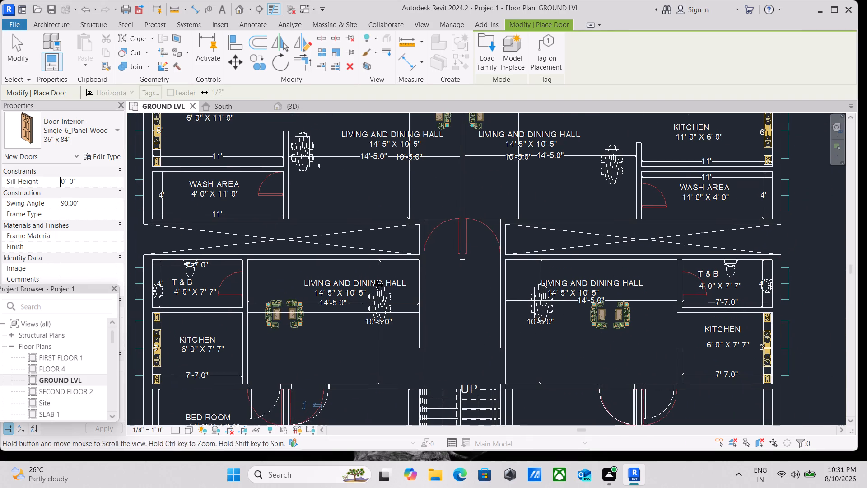
pyautogui.moveTo(371, 278); pyautogui.dragTo(393, 352, button='middle')
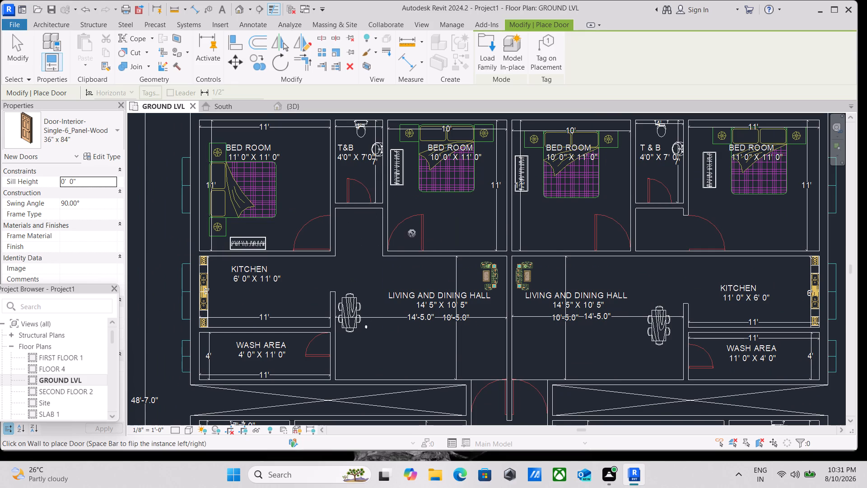
pyautogui.scroll(3, 410, 246)
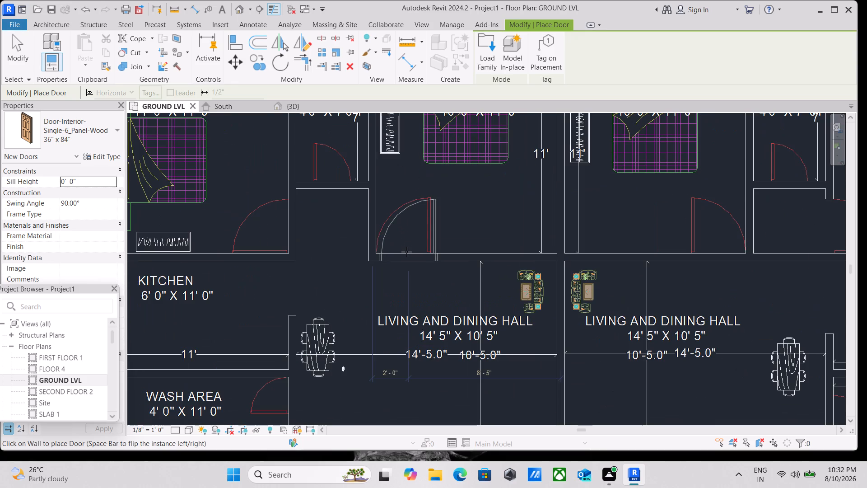
pyautogui.click(406, 252)
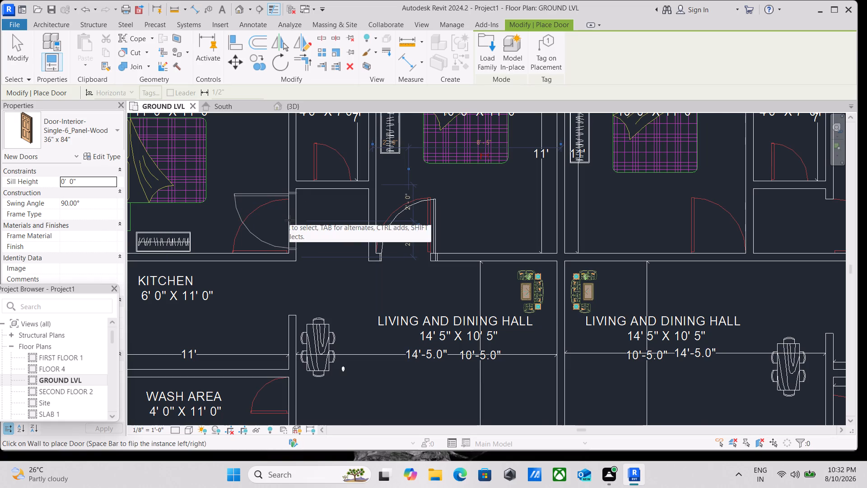
pyautogui.scroll(2, 289, 220)
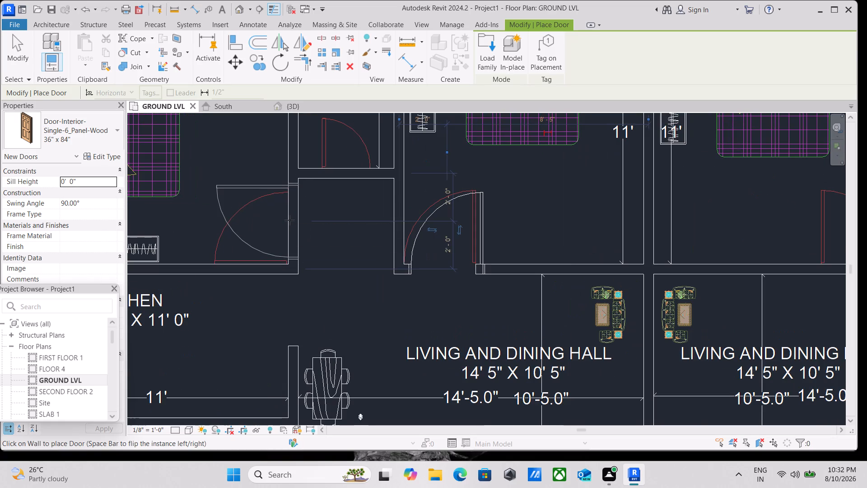
pyautogui.click(289, 220)
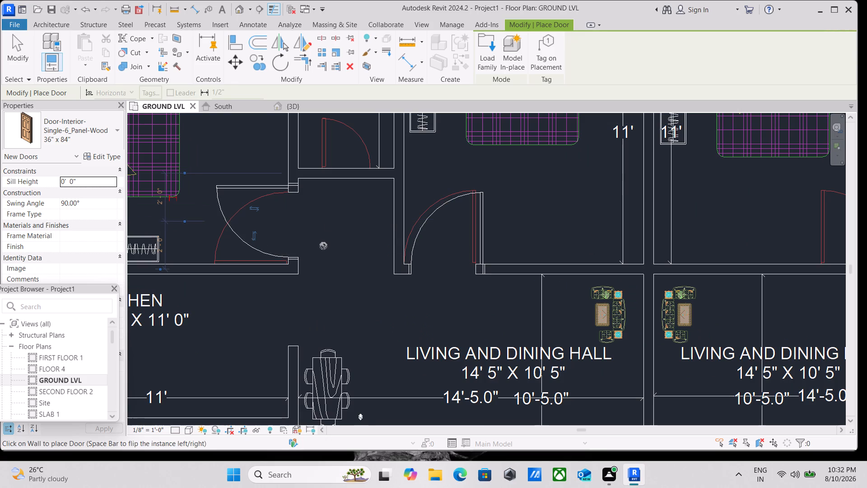
# Place a flipped 36" x 84" door in the living-hall wall of the northeast apartment's 10' 0" x 11' 0" bedroom, about 1' 10" from its east wall.
pyautogui.scroll(-1, 517, 251)
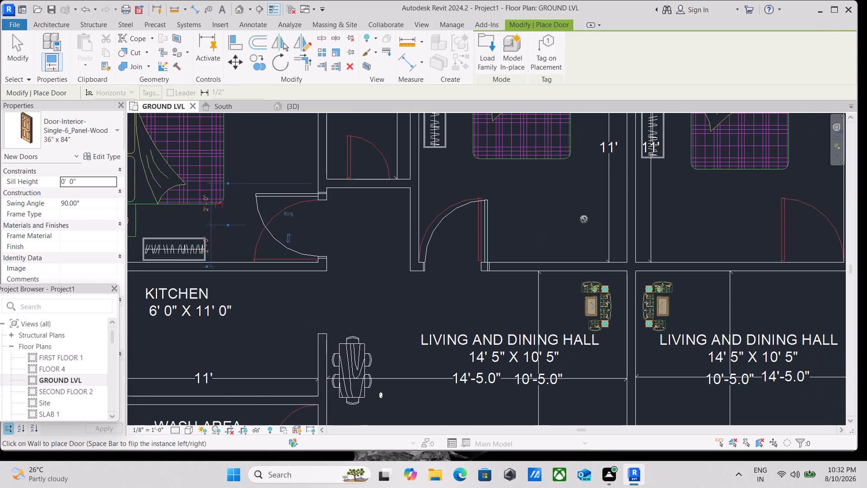
pyautogui.scroll(-1, 585, 219)
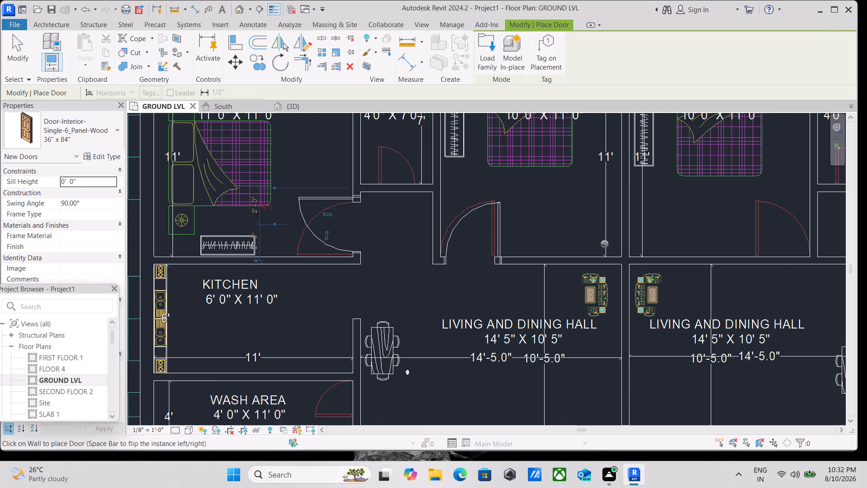
pyautogui.moveTo(779, 265); pyautogui.dragTo(586, 262, button='middle')
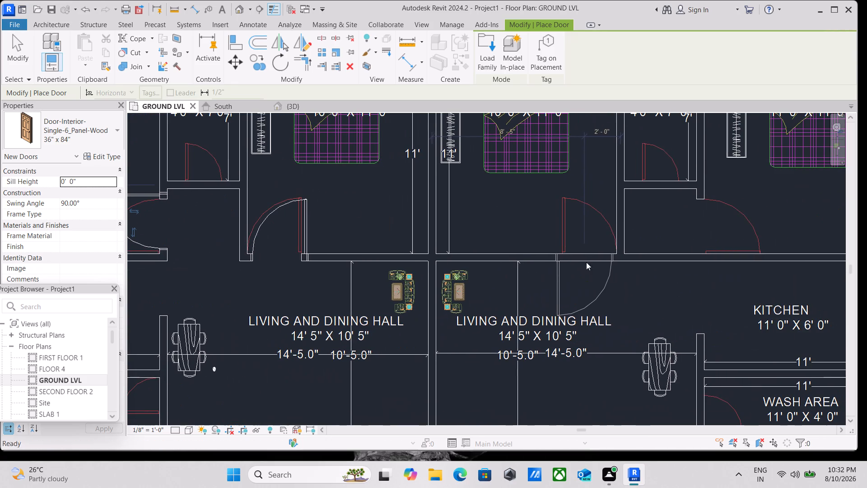
pyautogui.scroll(-3, 595, 239)
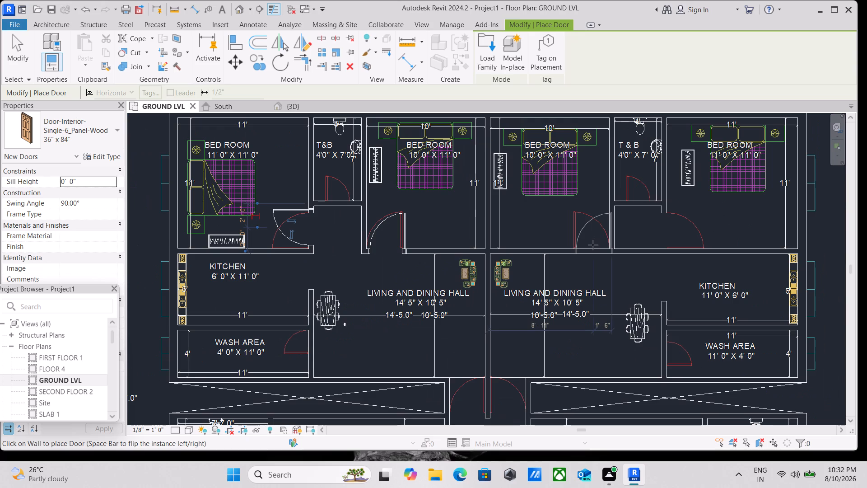
pyautogui.scroll(2, 590, 249)
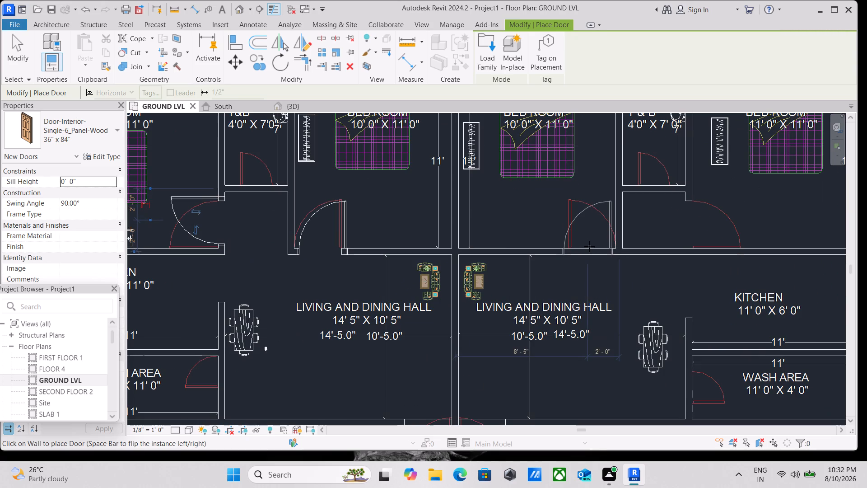
pyautogui.press('space')
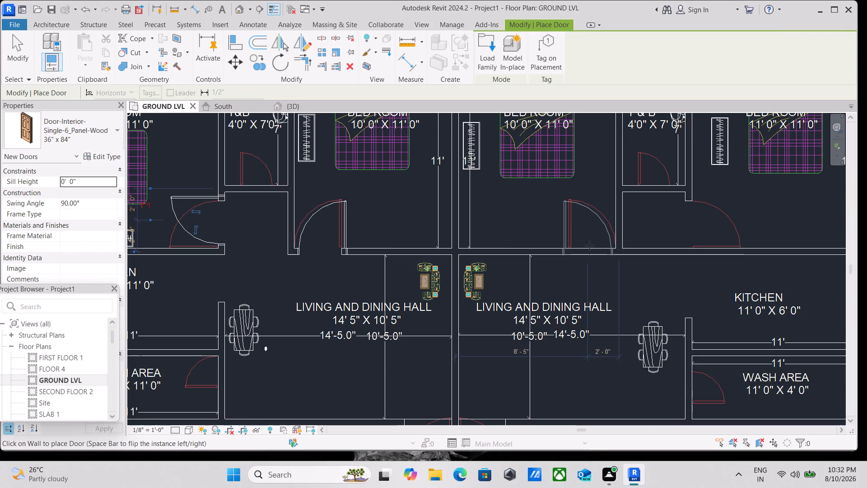
pyautogui.scroll(3, 591, 244)
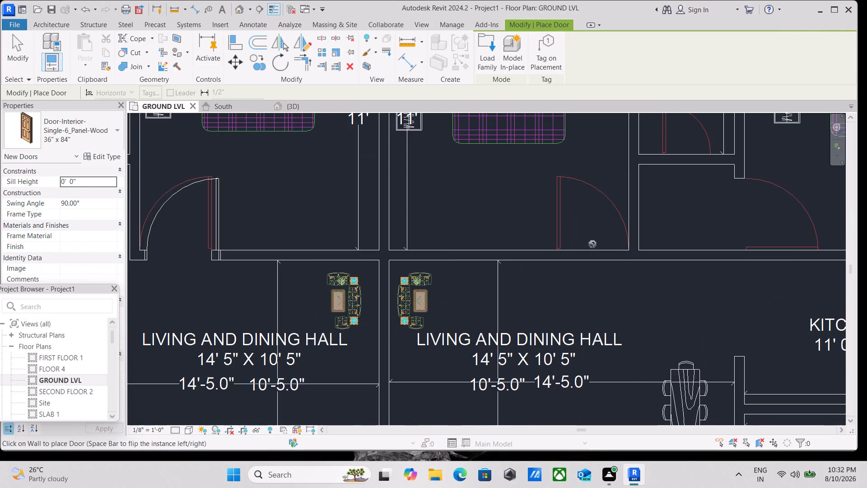
pyautogui.scroll(4, 586, 250)
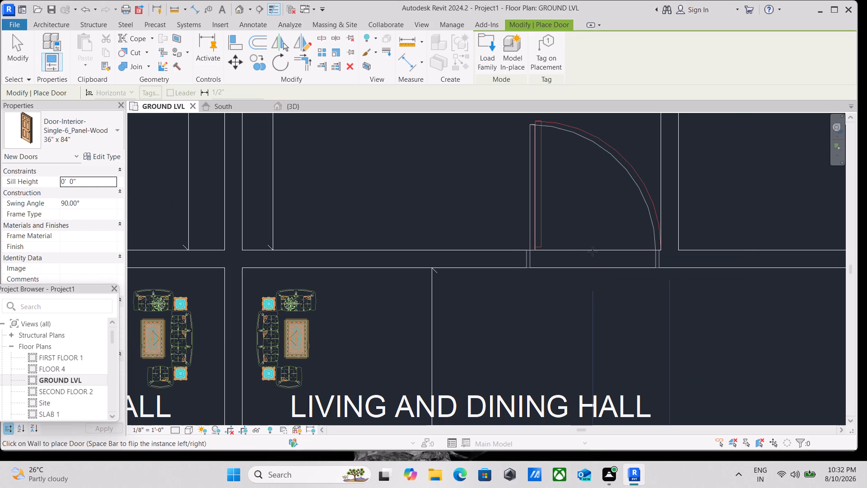
pyautogui.click(591, 251)
pyautogui.scroll(-2, 591, 252)
pyautogui.moveTo(590, 256); pyautogui.dragTo(326, 203, button='middle')
pyautogui.scroll(-1, 590, 257)
pyautogui.scroll(1, 324, 203)
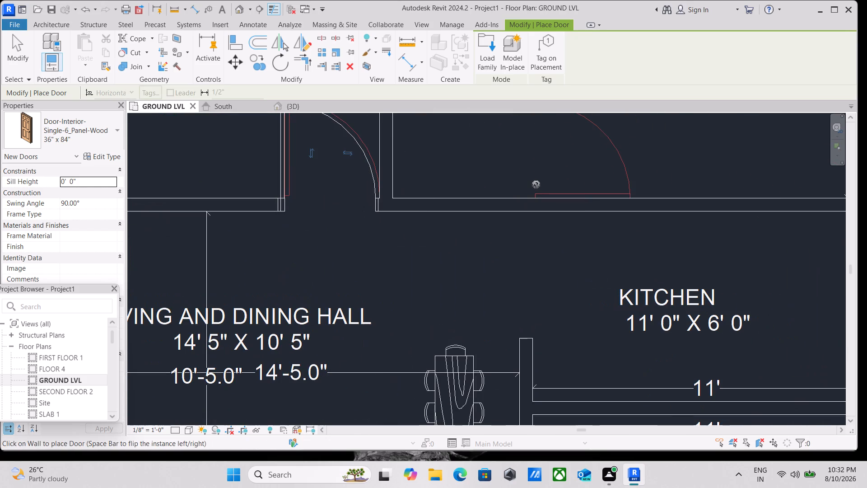
pyautogui.moveTo(541, 187); pyautogui.dragTo(535, 281, button='middle')
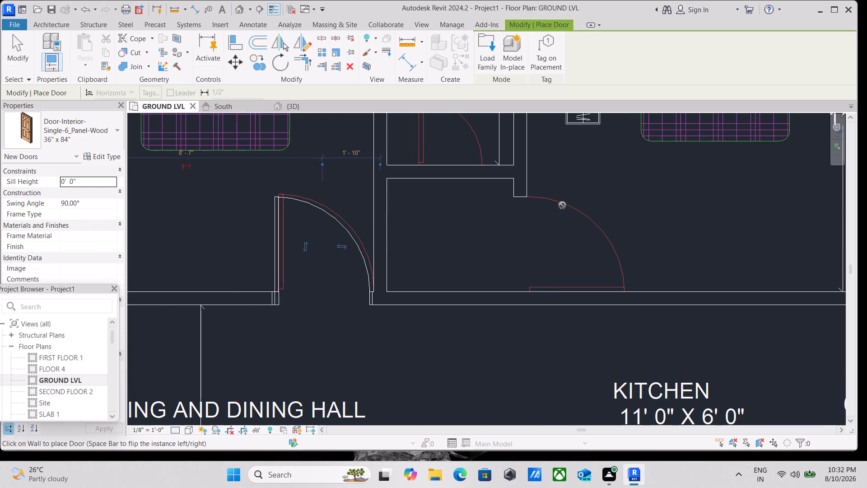
pyautogui.press('Escape')
pyautogui.press('Escape')
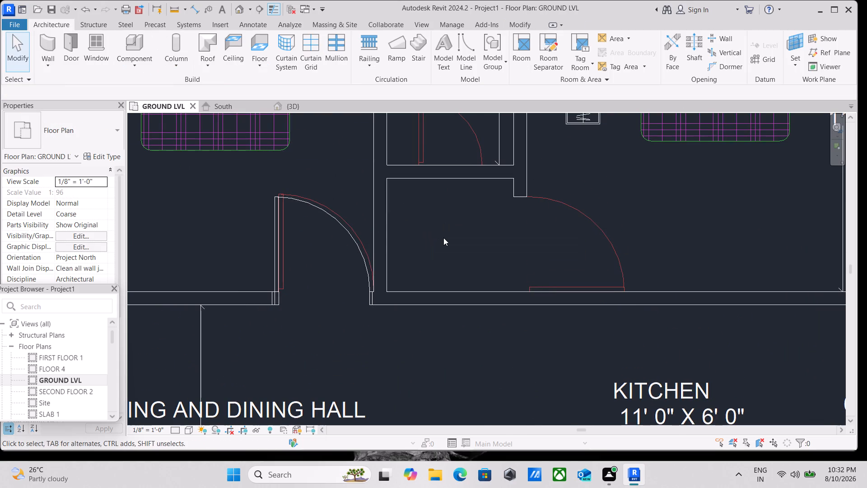
# Draw an Inner Wall 5" segment closing the opening of the northeast 11' 0" x 11' 0" bedroom, from the wall stub to the kitchen wall.
pyautogui.write('wa')
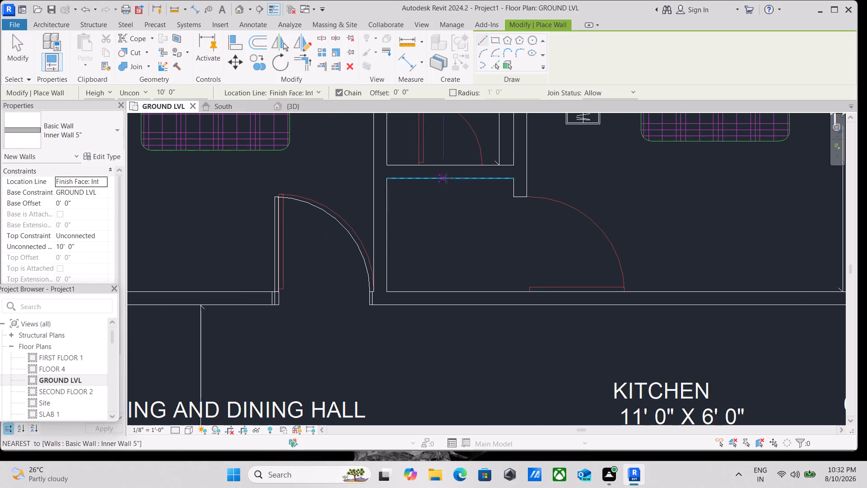
pyautogui.click(514, 197)
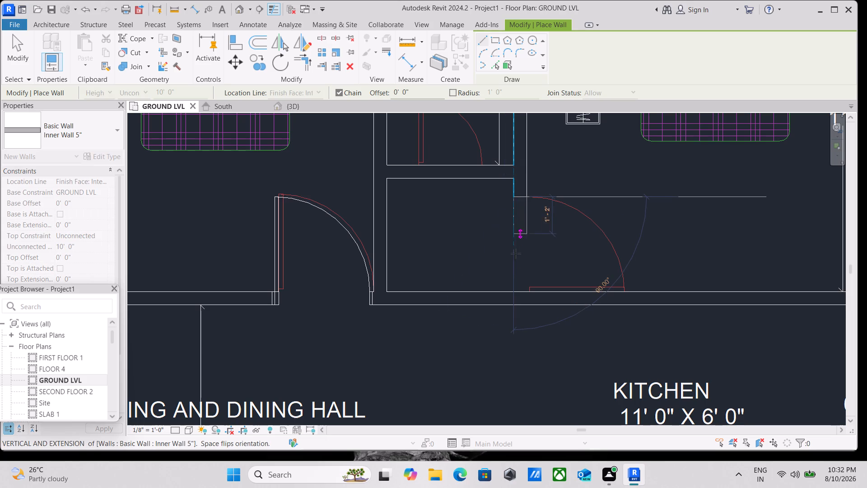
pyautogui.scroll(3, 511, 298)
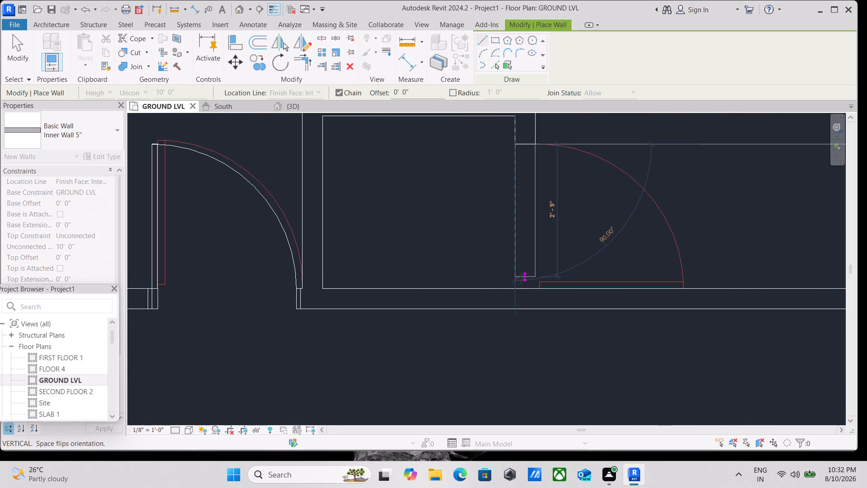
pyautogui.click(518, 287)
pyautogui.press('Escape')
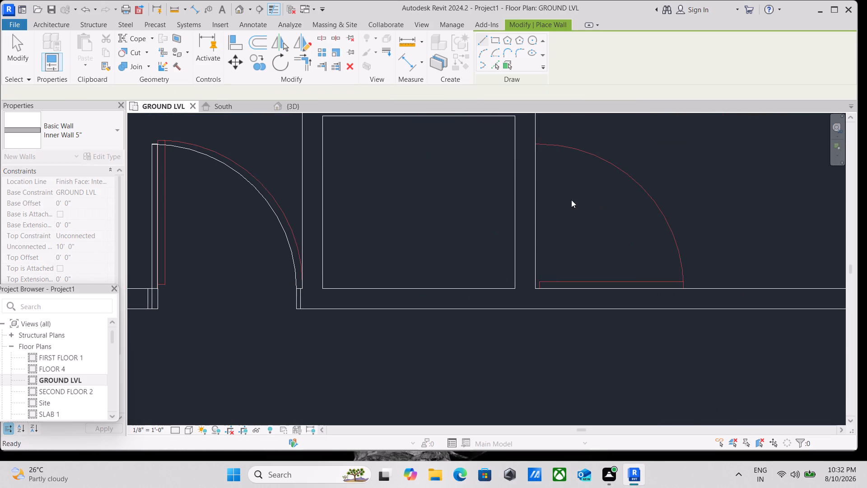
pyautogui.scroll(-2, 563, 207)
pyautogui.scroll(-2, 503, 238)
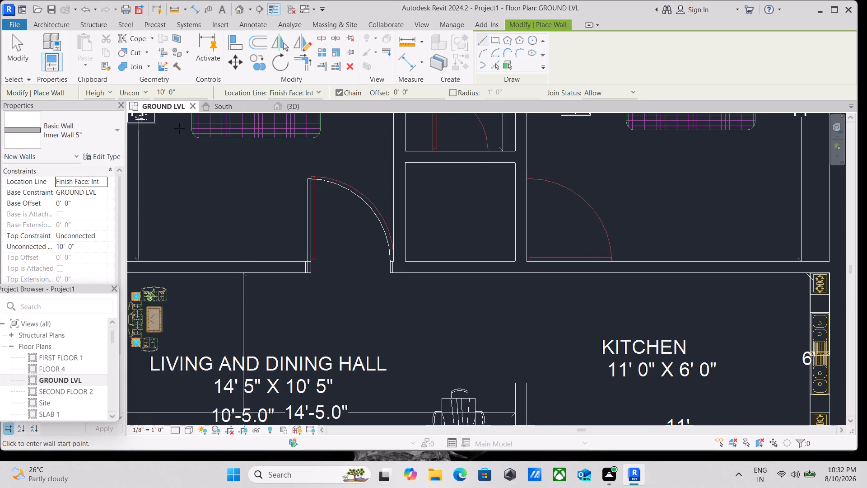
pyautogui.press('Escape')
# Place a 36" x 84" six-panel wood door in the west wall of the northeast 11' 0" x 11' 0" bedroom, about 1' 10 1/2" from the kitchen wall.
pyautogui.write('dr')
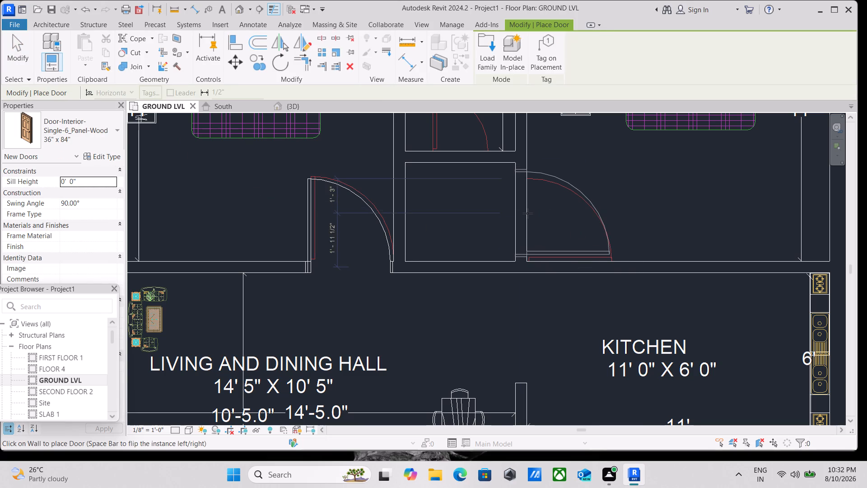
pyautogui.scroll(3, 527, 213)
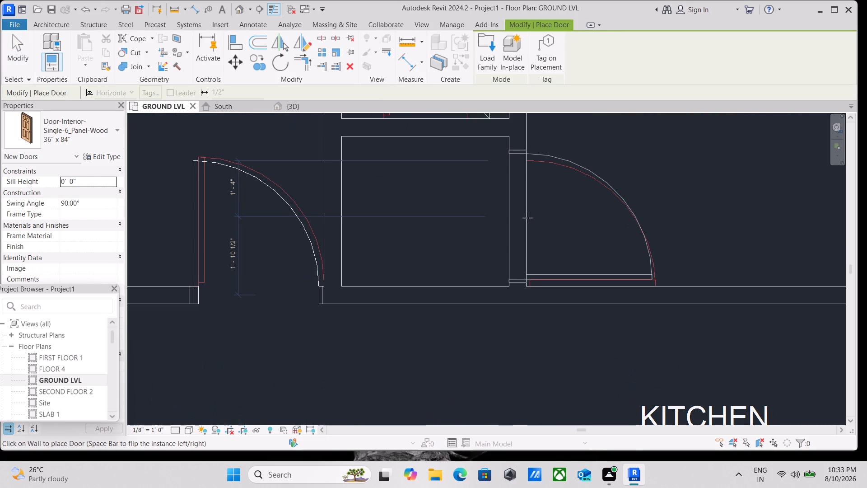
pyautogui.click(527, 218)
pyautogui.scroll(-1, 595, 223)
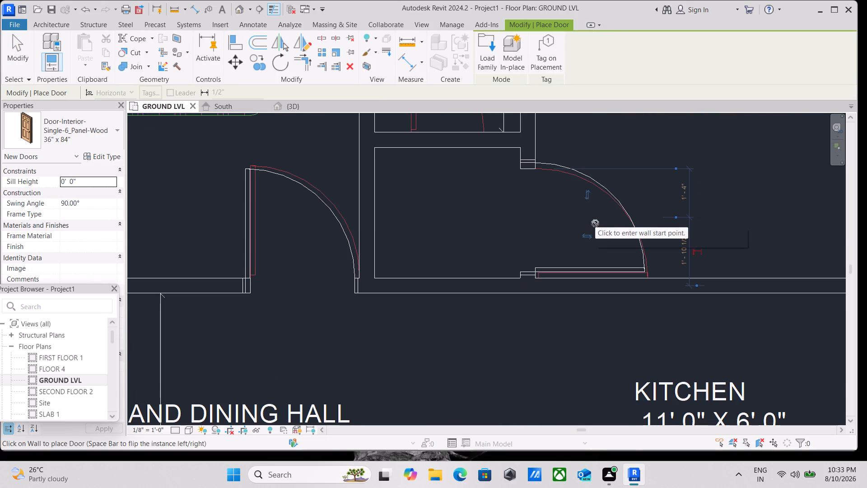
pyautogui.moveTo(595, 223); pyautogui.dragTo(595, 248, button='middle')
pyautogui.scroll(-4, 592, 249)
pyautogui.moveTo(525, 244); pyautogui.dragTo(530, 274, button='middle')
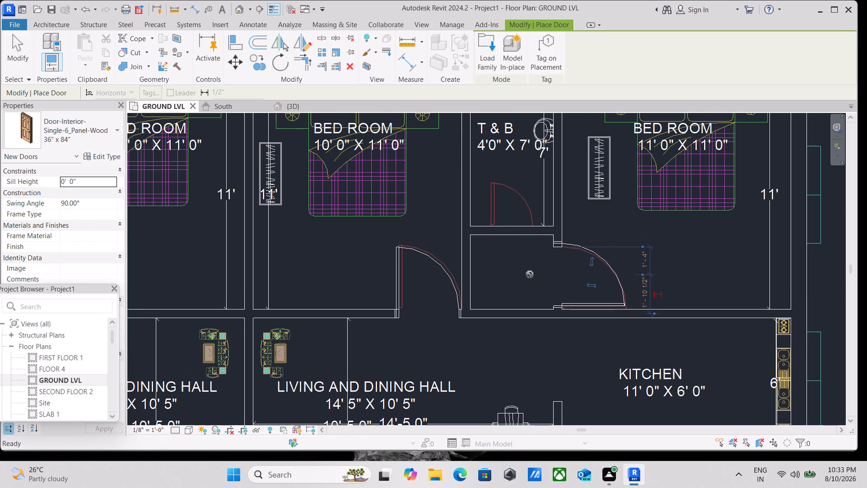
pyautogui.scroll(-3, 354, 234)
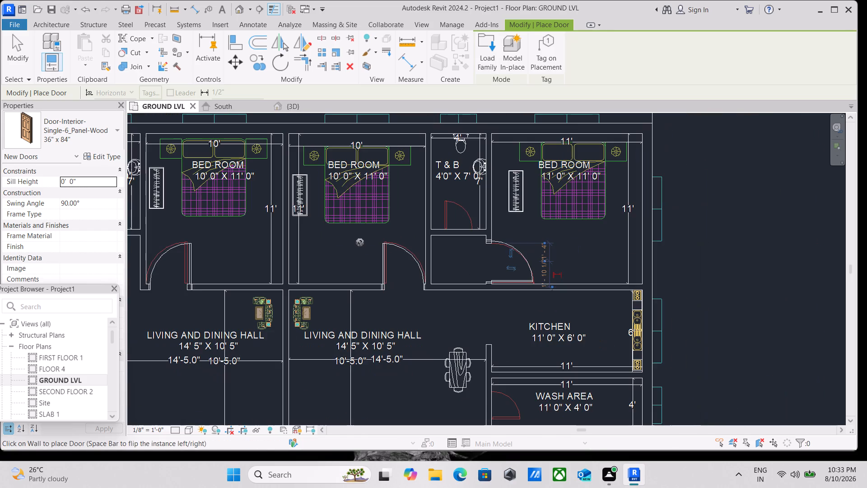
pyautogui.moveTo(348, 241); pyautogui.dragTo(692, 223, button='middle')
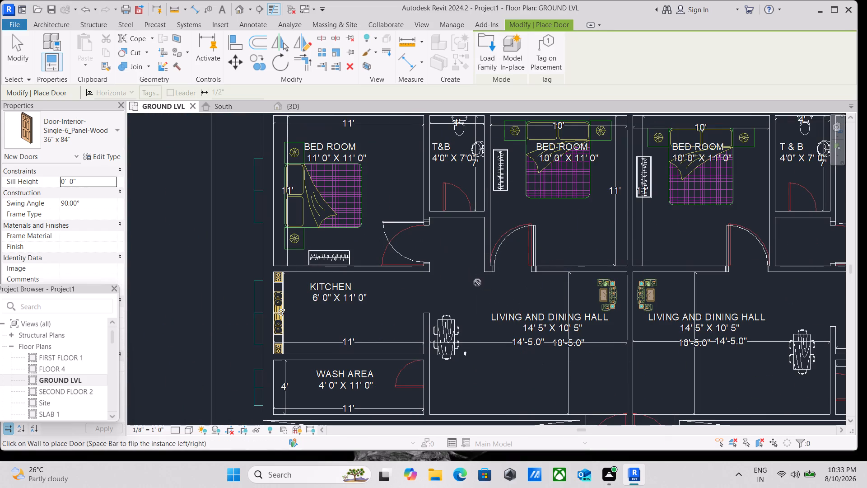
pyautogui.press('Escape')
pyautogui.press('Escape')
# Flip the northwest apartment's 11' 0" x 11' 0" bedroom door so its hinge and swing match the plan's door symbol.
pyautogui.click(398, 253)
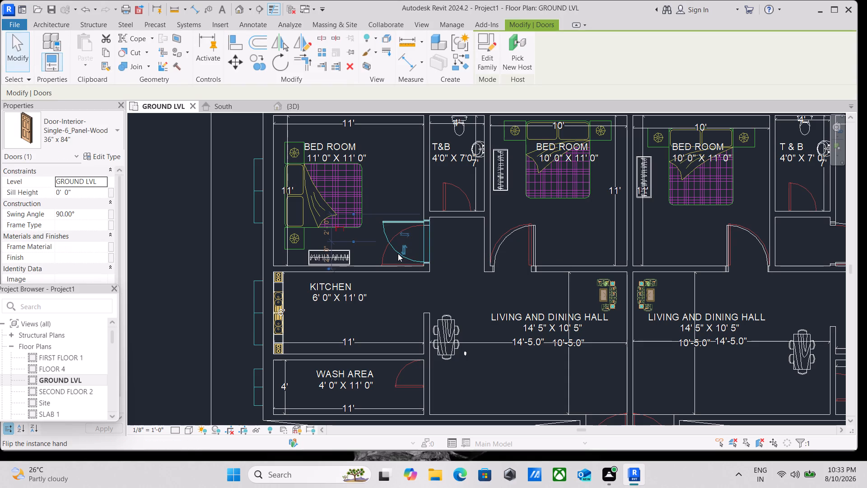
pyautogui.press('space')
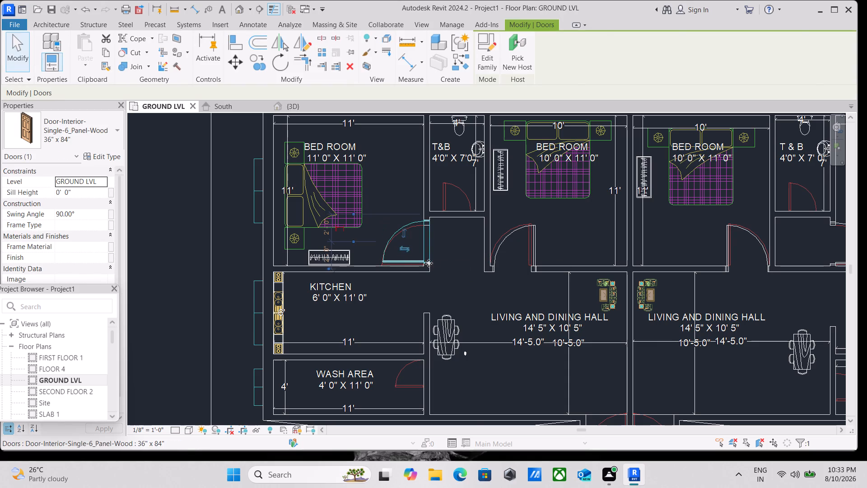
pyautogui.press('Escape')
# Examine the toilet, kitchen, wash area and living hall openings across the ground-floor apartments for doors still to place.
pyautogui.scroll(-3, 446, 258)
pyautogui.moveTo(446, 264); pyautogui.dragTo(448, 167, button='middle')
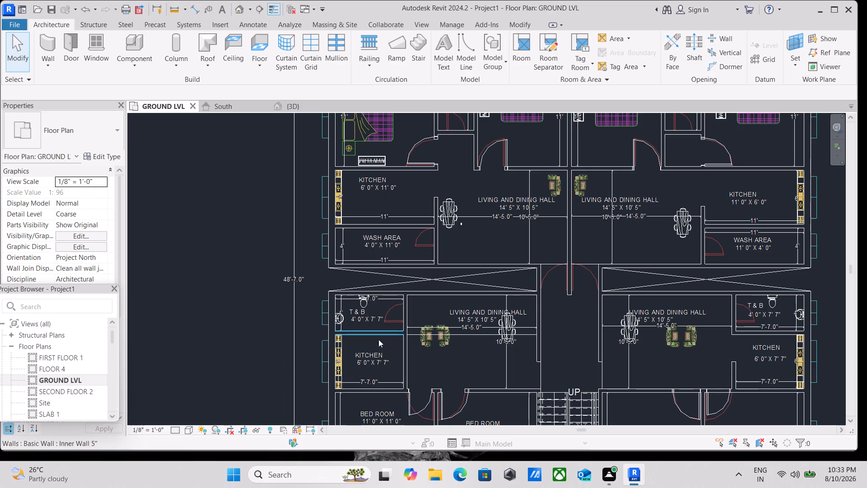
pyautogui.scroll(3, 439, 356)
pyautogui.moveTo(440, 354); pyautogui.dragTo(469, 202, button='middle')
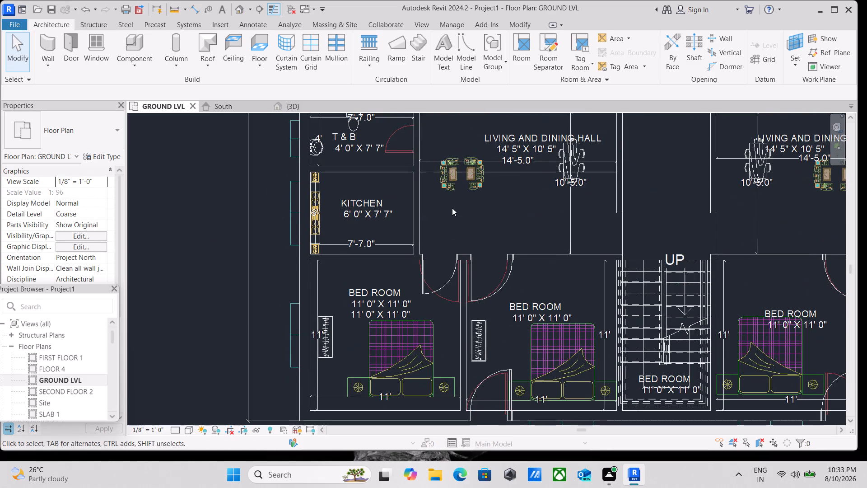
pyautogui.moveTo(452, 208); pyautogui.dragTo(440, 241, button='middle')
pyautogui.scroll(2, 407, 268)
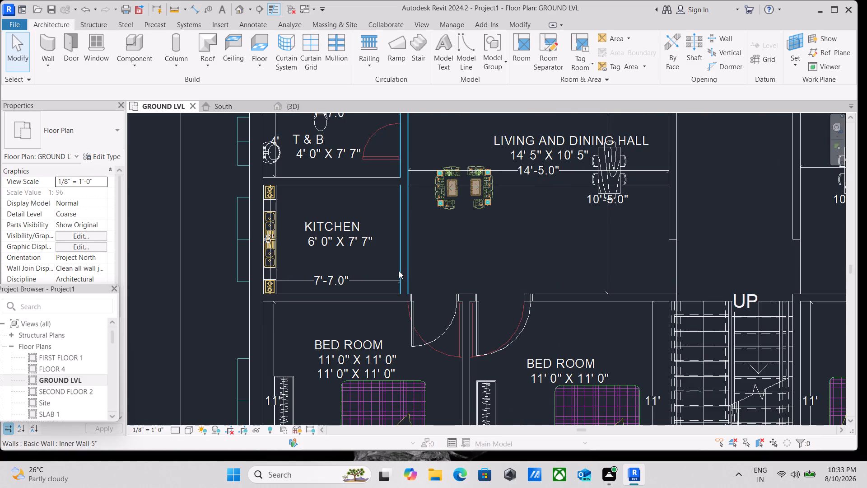
pyautogui.scroll(-3, 392, 264)
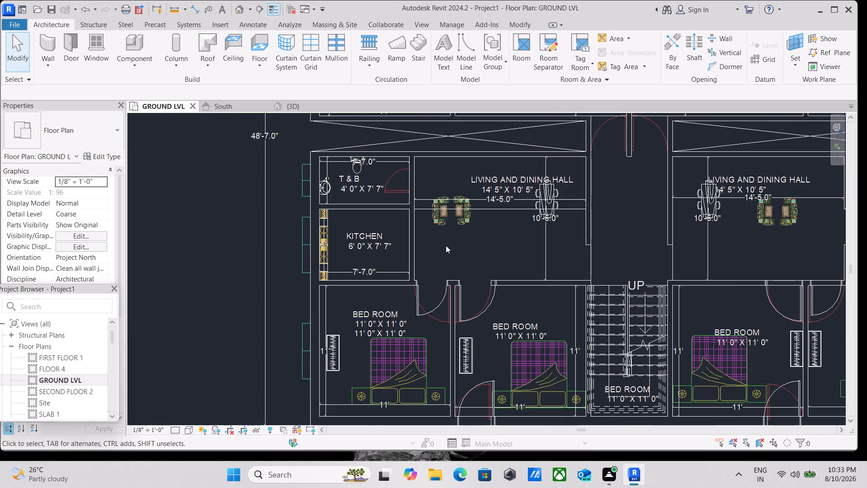
pyautogui.moveTo(446, 245); pyautogui.dragTo(427, 287, button='middle')
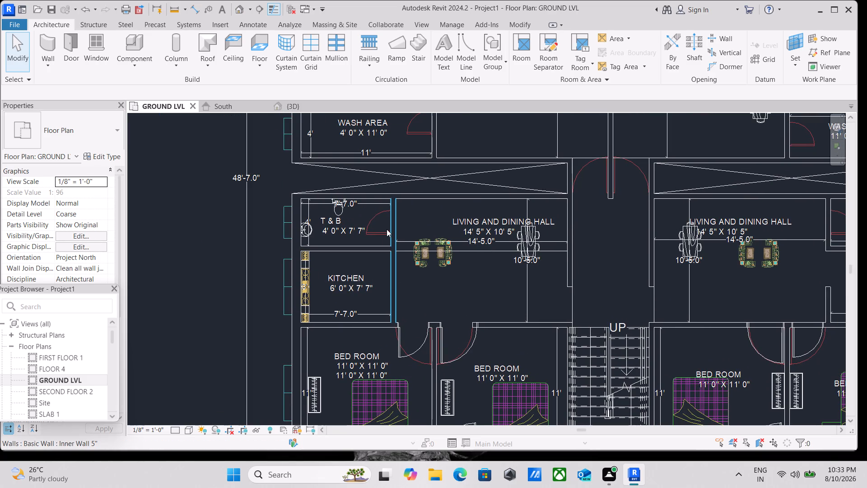
pyautogui.scroll(3, 387, 229)
pyautogui.moveTo(428, 213); pyautogui.dragTo(428, 250, button='middle')
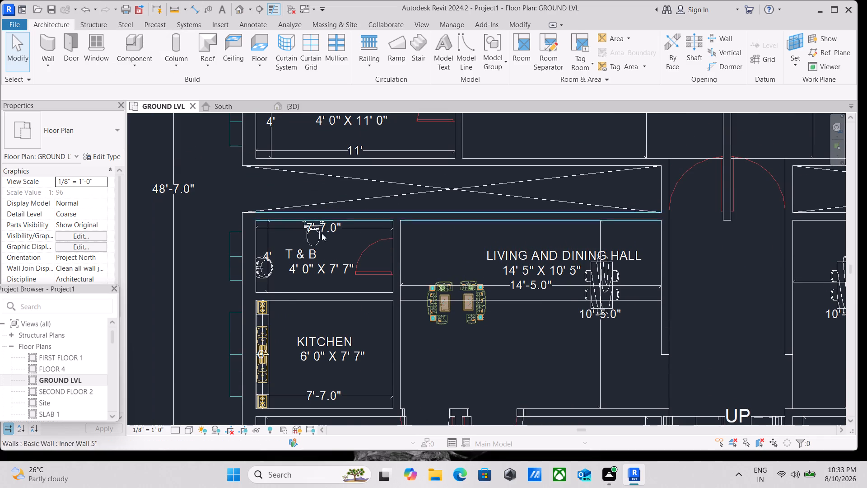
pyautogui.scroll(-3, 418, 271)
pyautogui.moveTo(446, 274); pyautogui.dragTo(459, 181, button='middle')
pyautogui.scroll(-1, 494, 404)
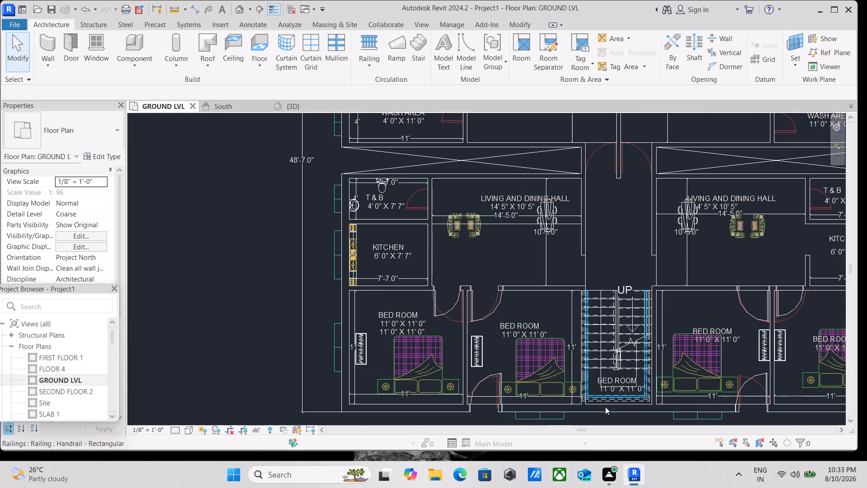
pyautogui.scroll(2, 601, 431)
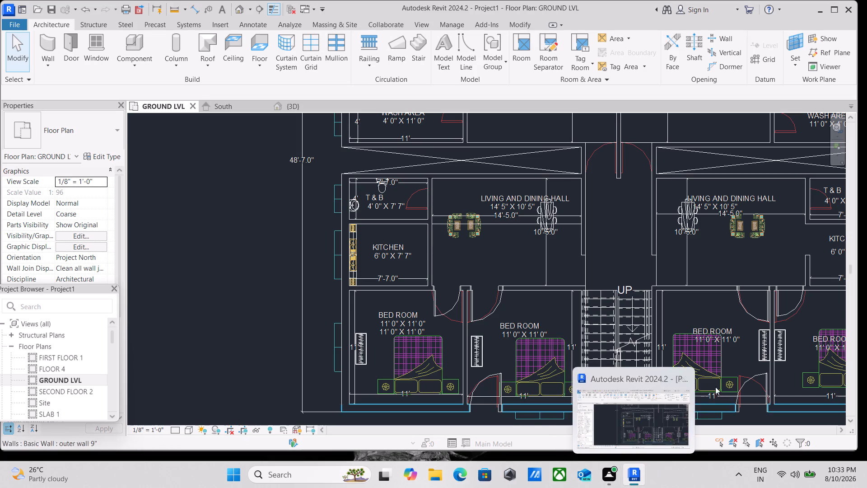
pyautogui.scroll(-1, 526, 237)
pyautogui.moveTo(529, 261); pyautogui.dragTo(437, 277, button='middle')
pyautogui.scroll(6, 621, 237)
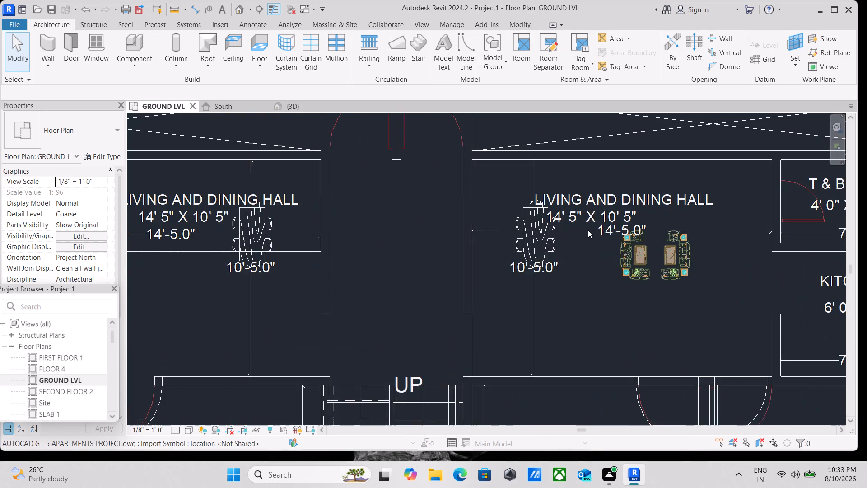
pyautogui.scroll(4, 600, 253)
pyautogui.moveTo(622, 301); pyautogui.dragTo(341, 305, button='middle')
pyautogui.scroll(1, 341, 305)
pyautogui.scroll(-2, 378, 303)
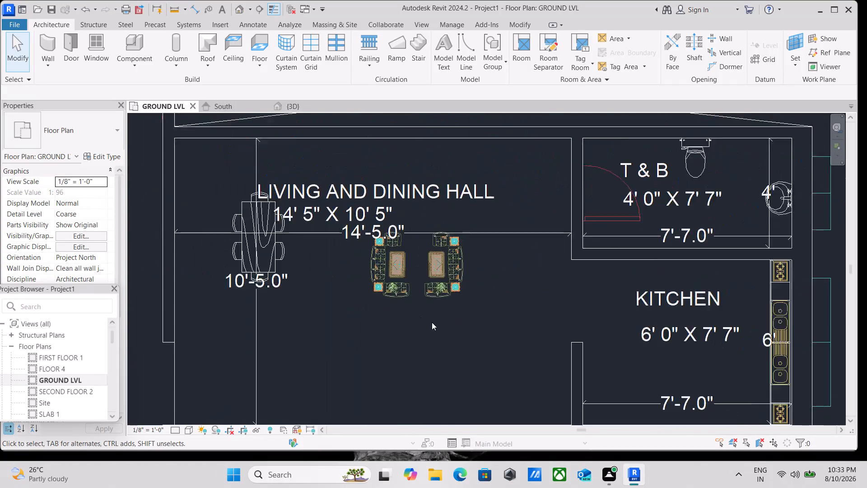
pyautogui.scroll(-2, 432, 322)
pyautogui.scroll(-2, 505, 228)
pyautogui.moveTo(505, 227); pyautogui.dragTo(583, 375, button='middle')
pyautogui.scroll(-2, 491, 253)
pyautogui.moveTo(481, 240); pyautogui.dragTo(489, 246, button='middle')
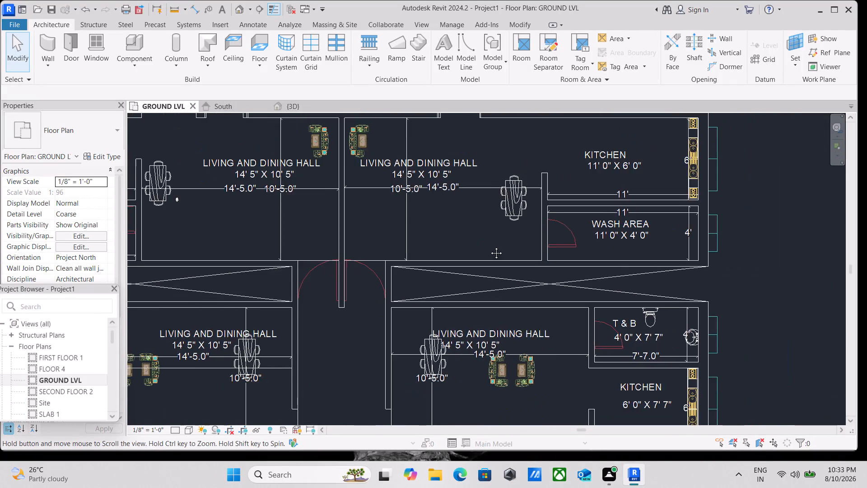
pyautogui.moveTo(489, 246); pyautogui.dragTo(550, 375, button='middle')
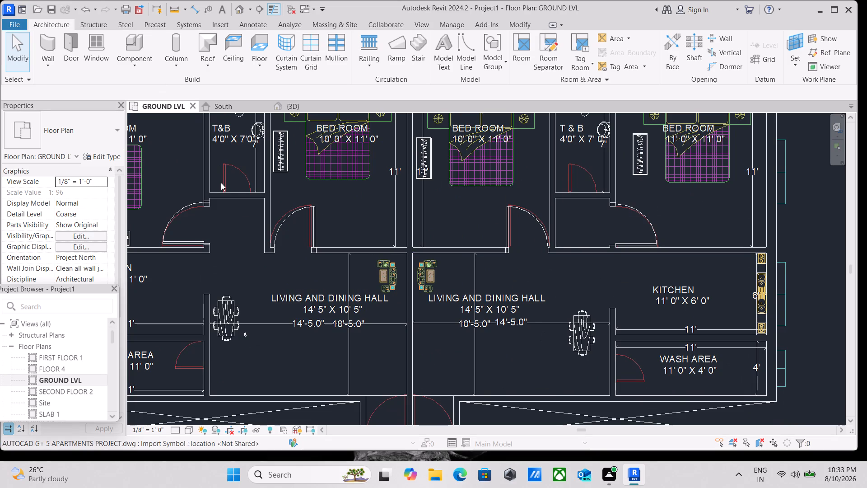
pyautogui.moveTo(230, 170); pyautogui.dragTo(361, 263, button='middle')
pyautogui.scroll(3, 358, 249)
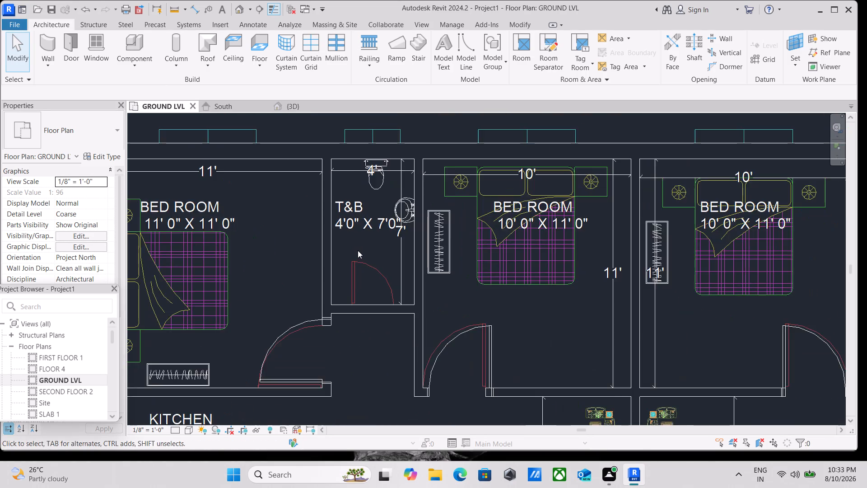
pyautogui.scroll(2, 358, 255)
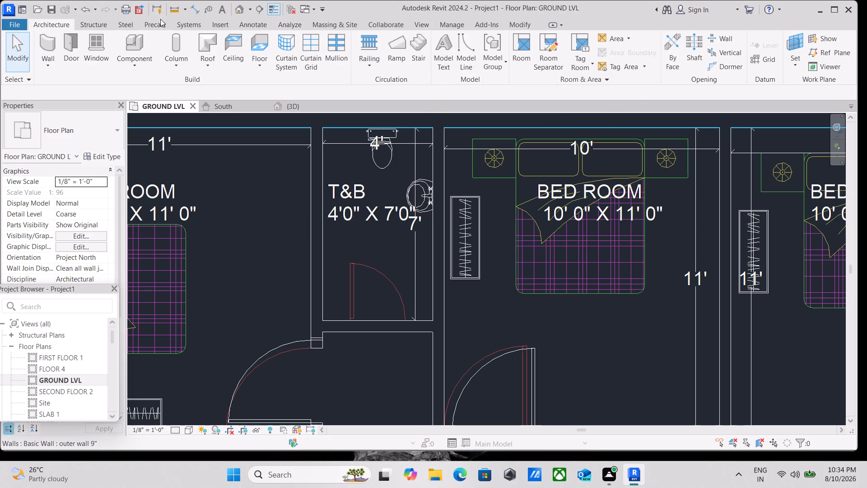
# Load the Door-Interior-Single-2_Panel-Wood family from the Residential folder with the 24" x 84" type.
pyautogui.click(224, 23)
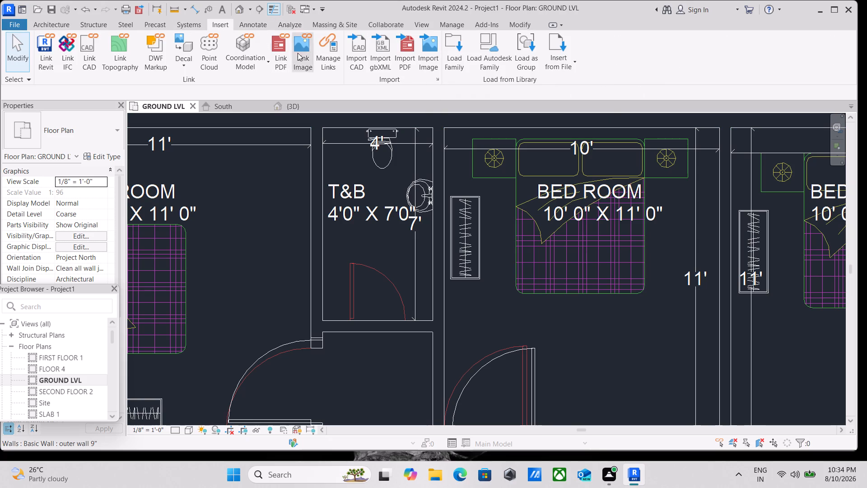
pyautogui.click(456, 62)
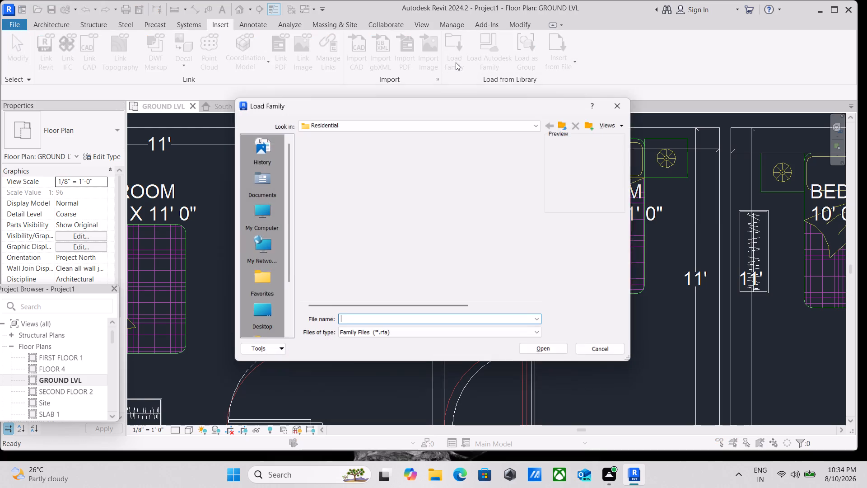
pyautogui.click(378, 174)
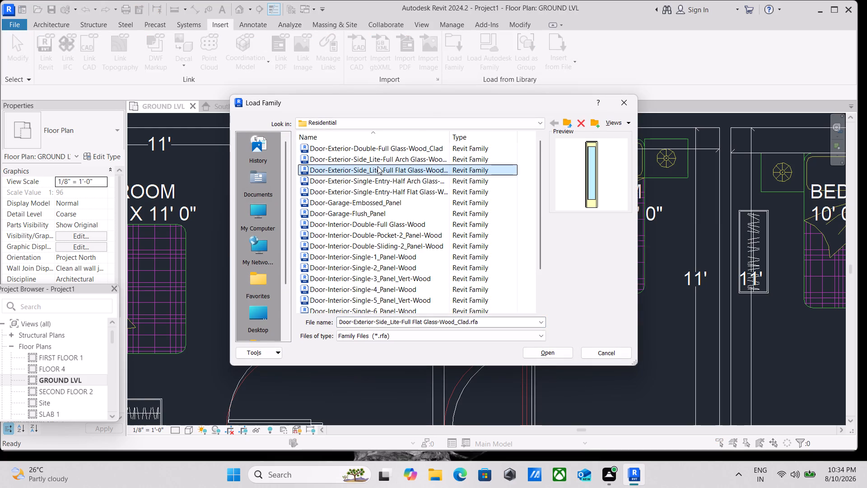
pyautogui.click(378, 165)
pyautogui.click(371, 191)
pyautogui.click(374, 217)
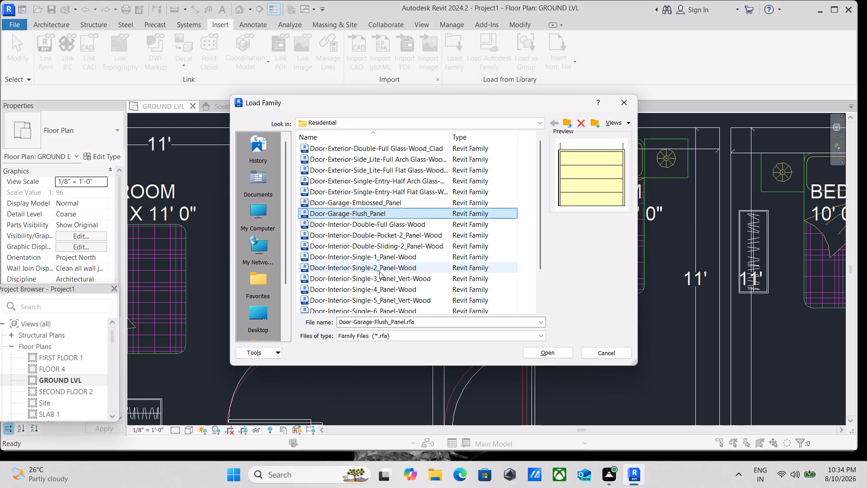
pyautogui.click(379, 272)
pyautogui.click(375, 253)
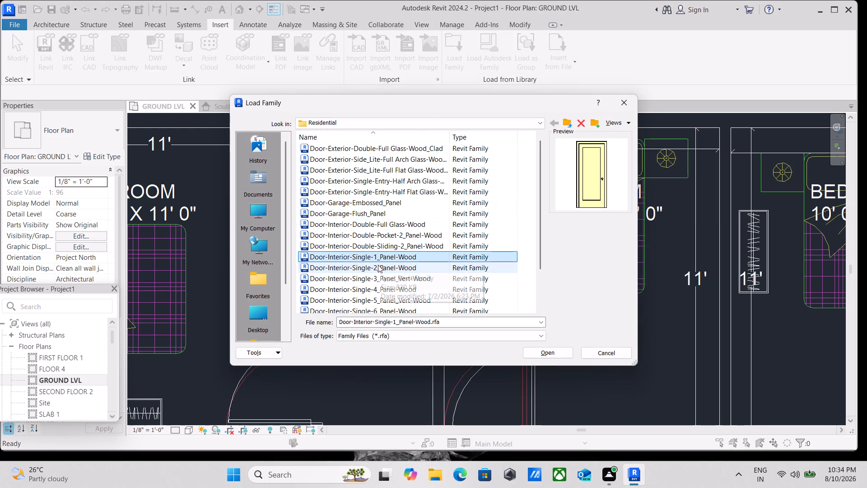
pyautogui.click(378, 265)
pyautogui.click(360, 283)
pyautogui.click(358, 269)
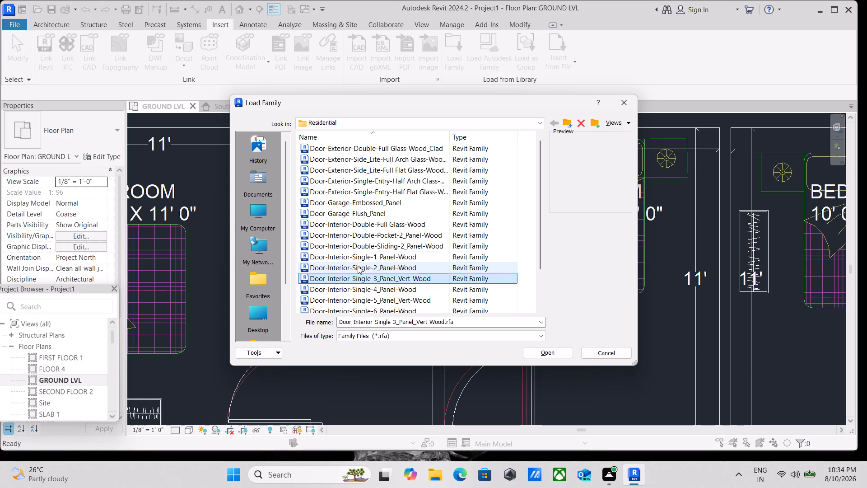
pyautogui.click(358, 254)
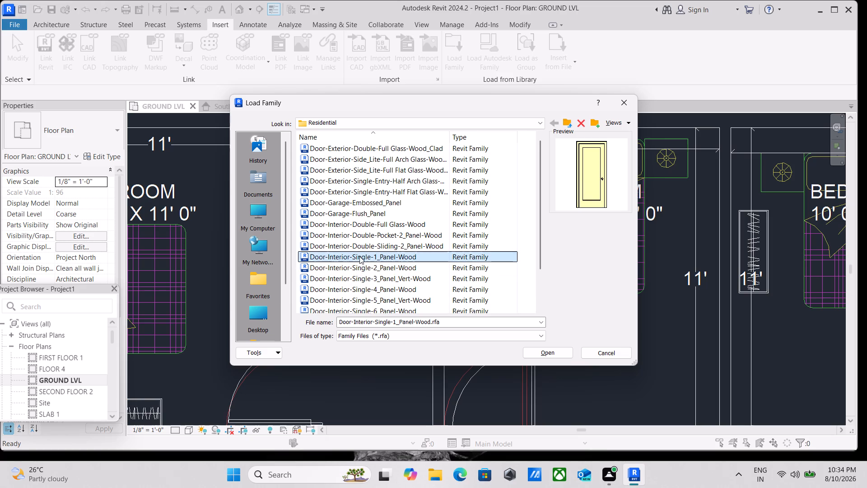
pyautogui.click(359, 262)
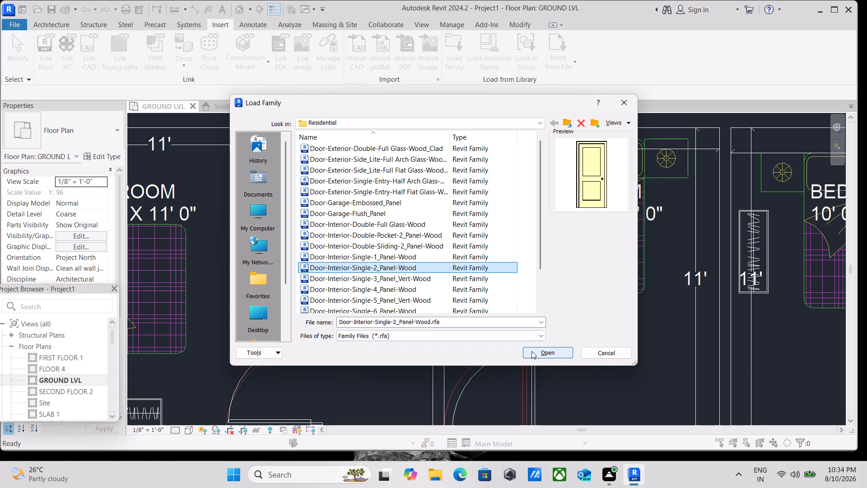
pyautogui.click(532, 351)
pyautogui.scroll(-1, 385, 238)
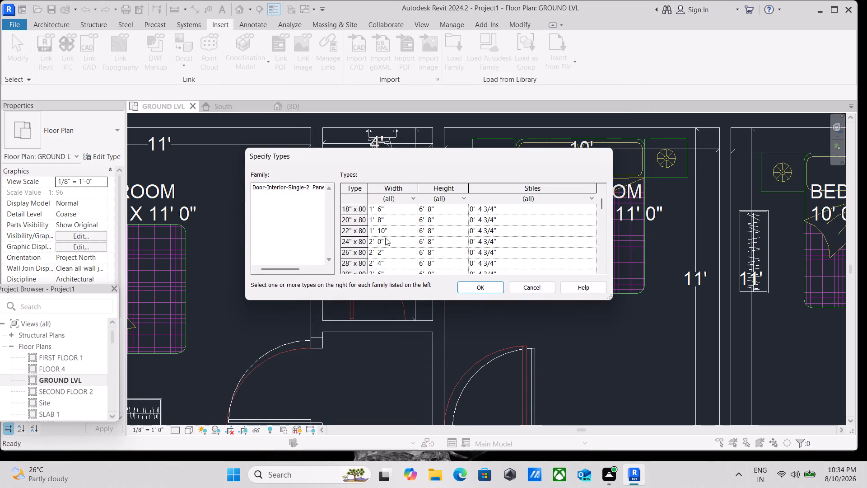
pyautogui.scroll(-5, 387, 242)
pyautogui.click(379, 222)
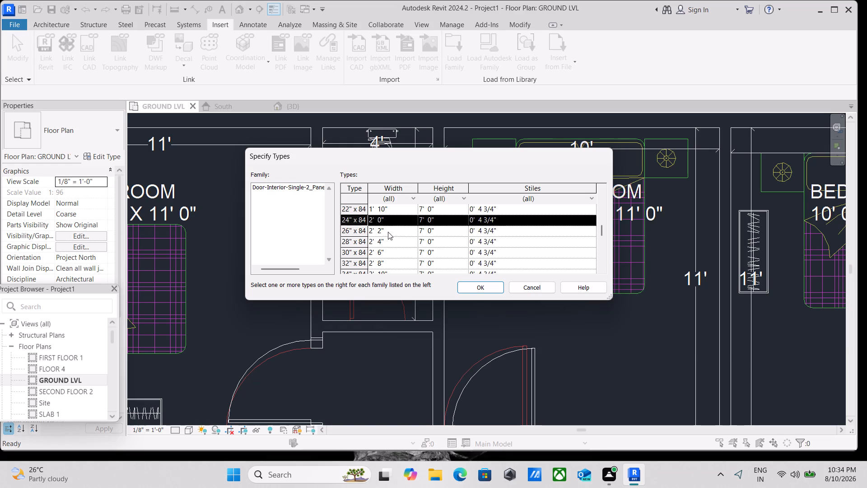
pyautogui.click(465, 289)
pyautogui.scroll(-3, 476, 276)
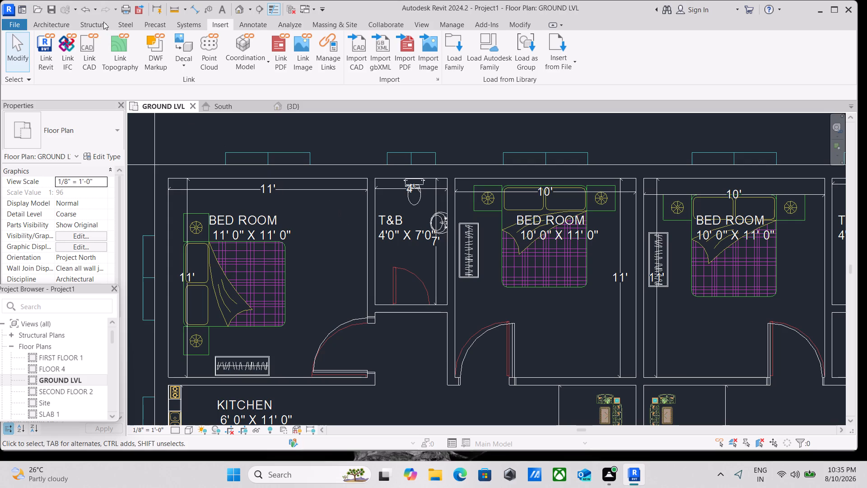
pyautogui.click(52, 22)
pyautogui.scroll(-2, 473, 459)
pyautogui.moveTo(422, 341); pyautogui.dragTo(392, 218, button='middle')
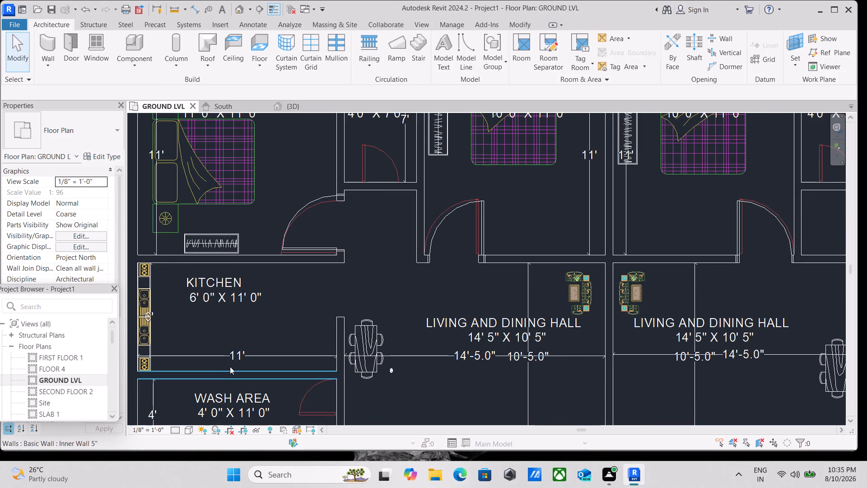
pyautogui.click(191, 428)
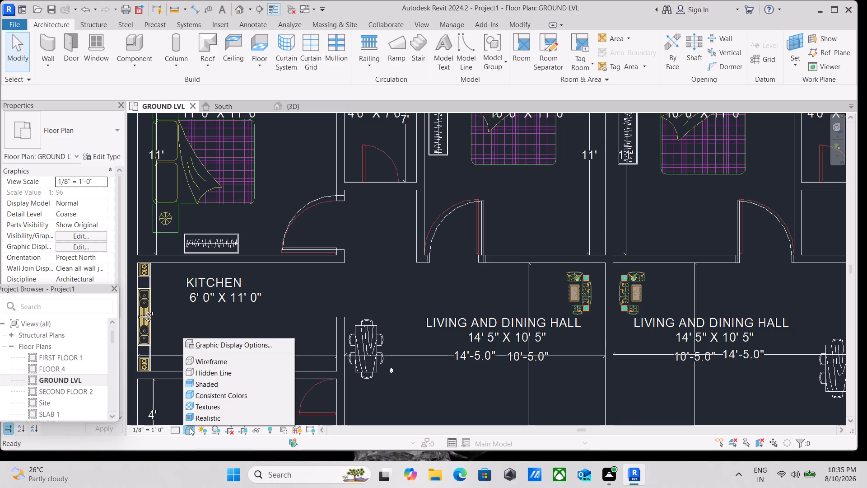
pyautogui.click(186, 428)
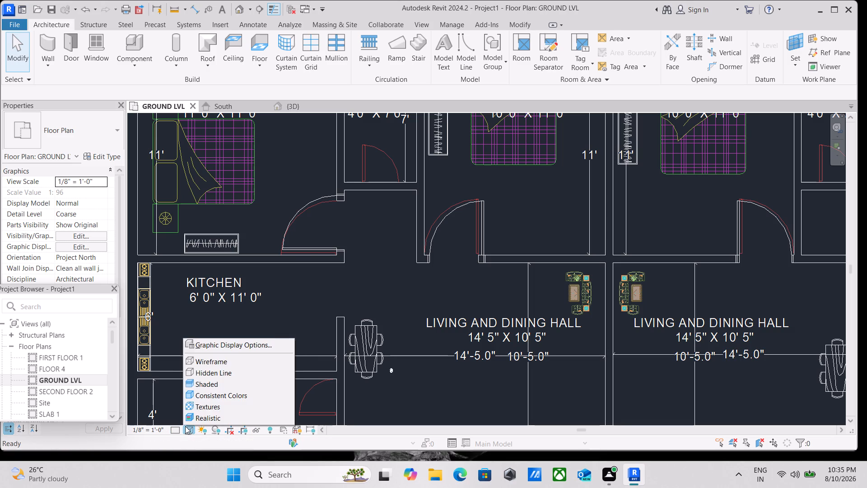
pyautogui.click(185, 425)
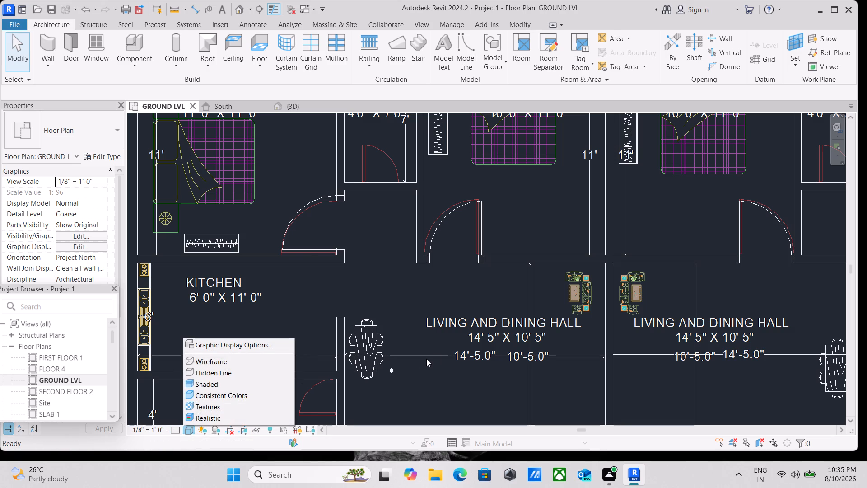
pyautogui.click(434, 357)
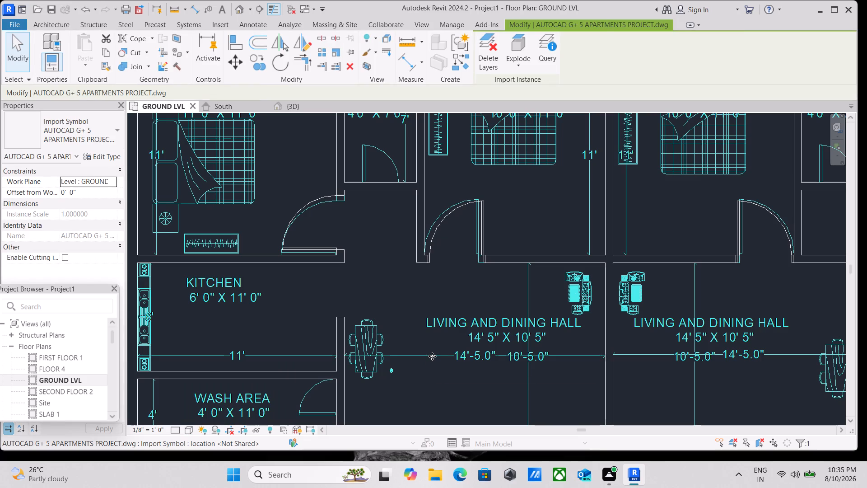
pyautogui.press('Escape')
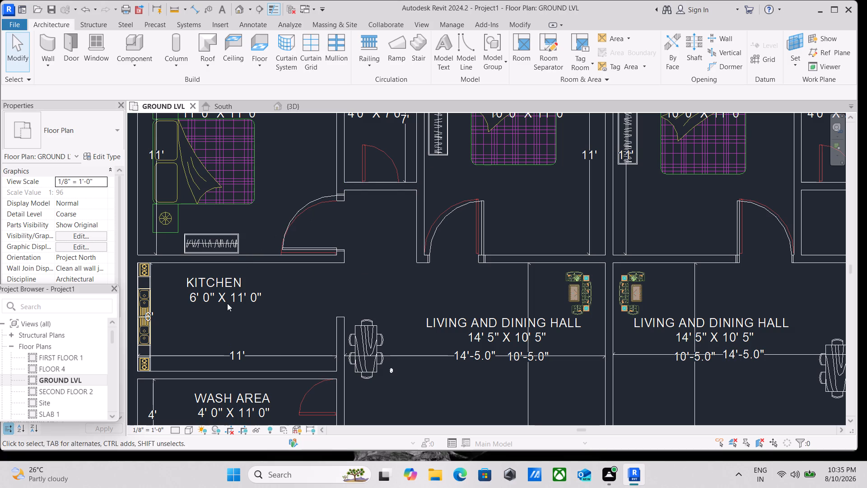
# Place a 24" x 84" two-panel wood door in the south wall of the northwest 4' 0" x 7' 0" toilet, hinged and swinging like the plan symbol.
pyautogui.press('d')
pyautogui.press('r')
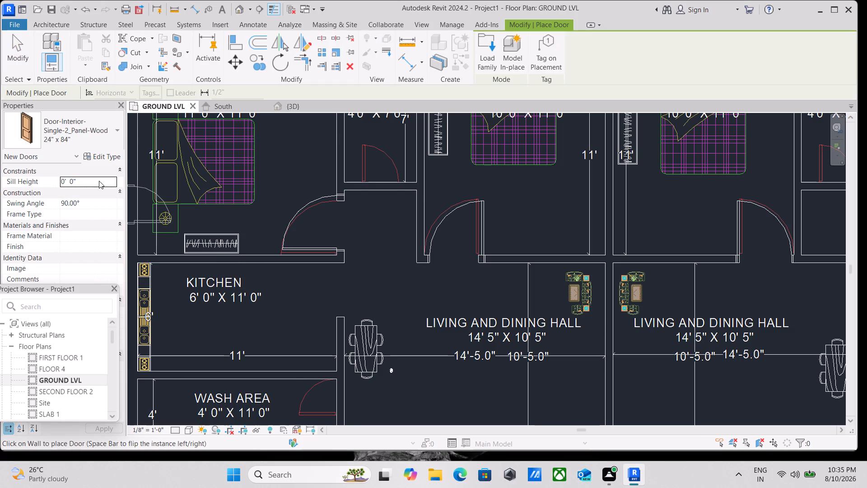
pyautogui.scroll(2, 380, 180)
pyautogui.press('space')
pyautogui.scroll(1, 380, 176)
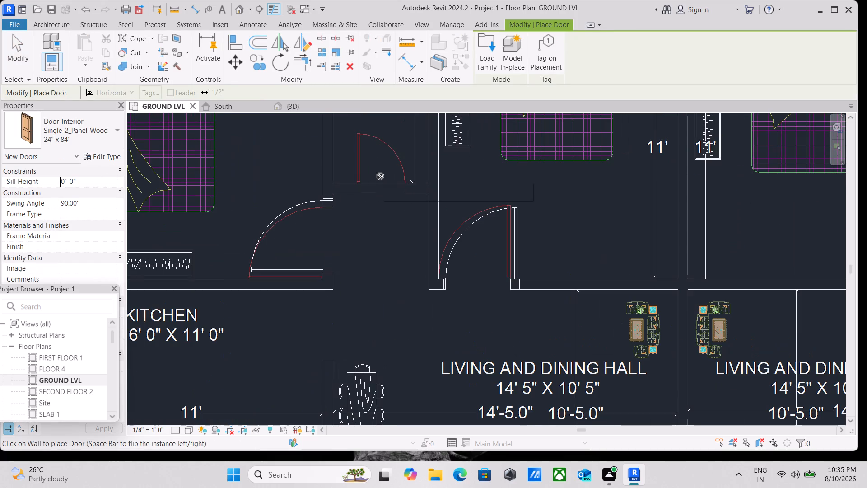
pyautogui.scroll(2, 378, 183)
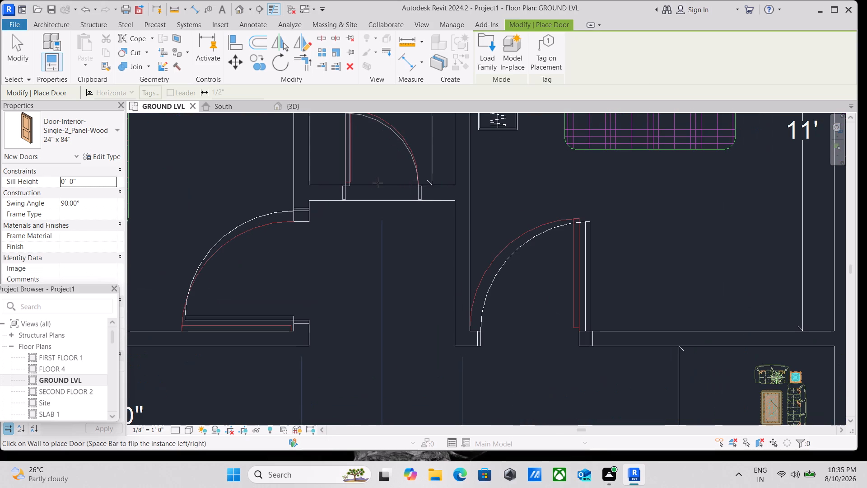
pyautogui.click(378, 182)
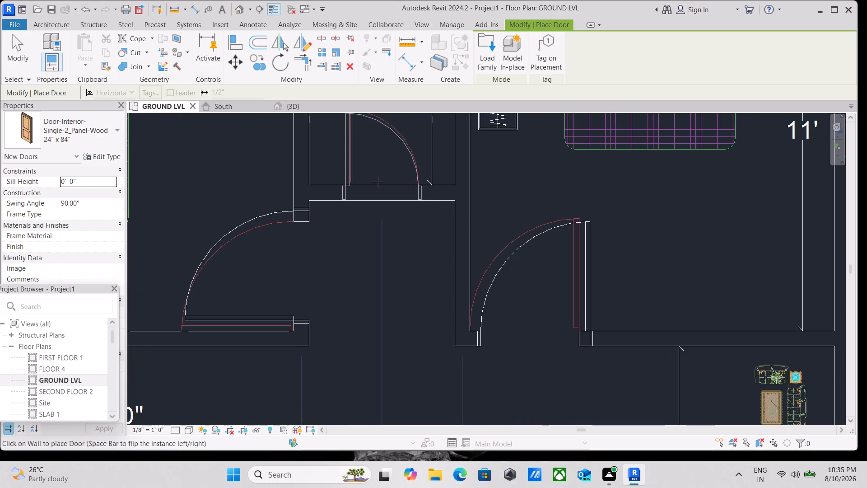
# Place a 24" x 84" two-panel wood door in the northeast 4' 0" x 7' 0" toilet's south wall, 2' 2 1/2" to each side.
pyautogui.scroll(-2, 378, 180)
pyautogui.scroll(-1, 432, 173)
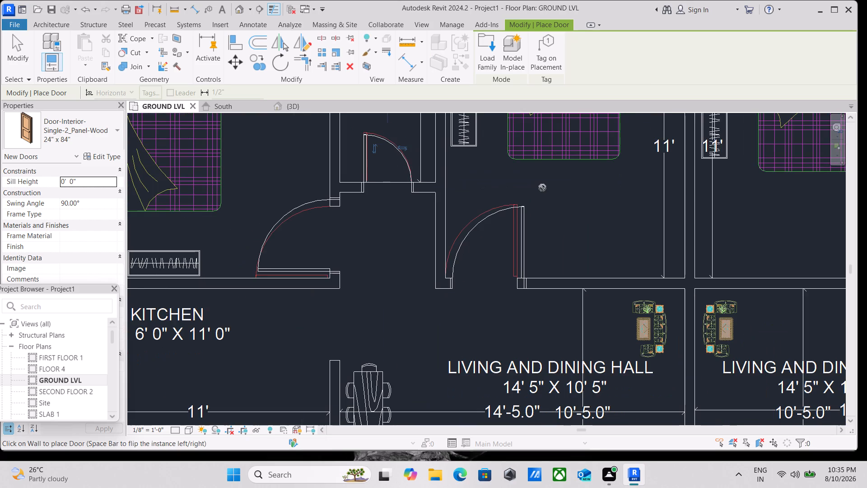
pyautogui.moveTo(542, 188); pyautogui.dragTo(489, 255, button='middle')
pyautogui.scroll(-2, 440, 222)
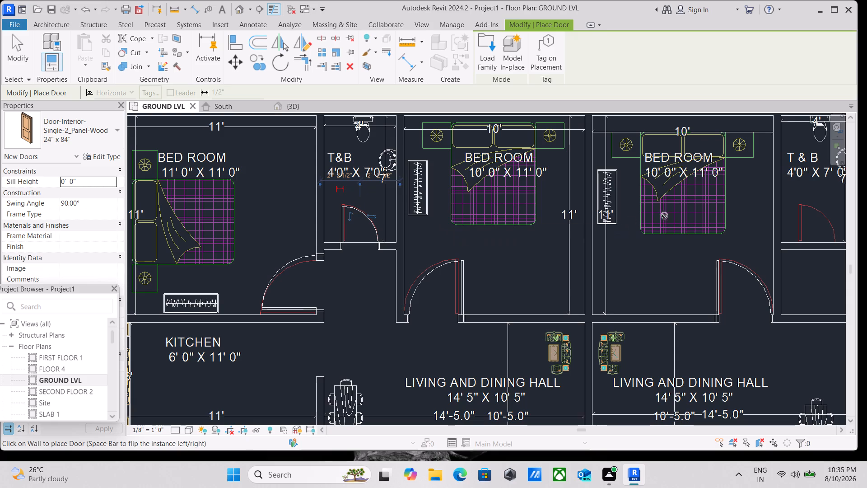
pyautogui.moveTo(633, 252); pyautogui.dragTo(434, 251, button='middle')
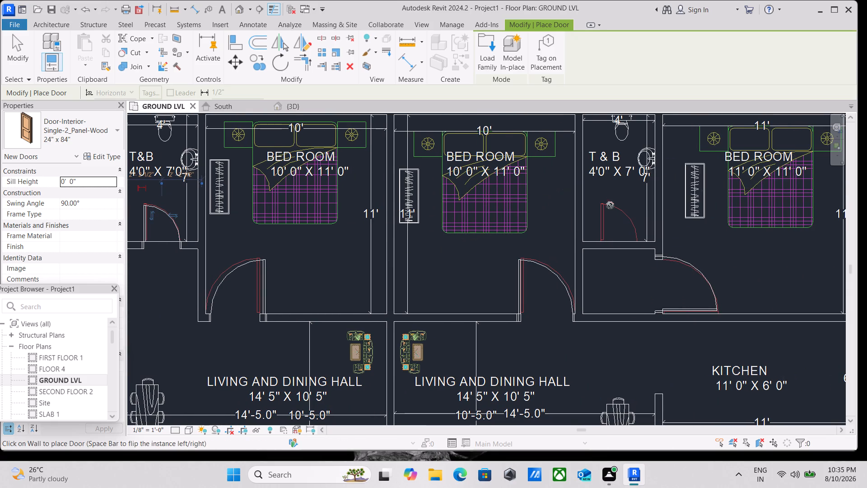
pyautogui.scroll(3, 617, 251)
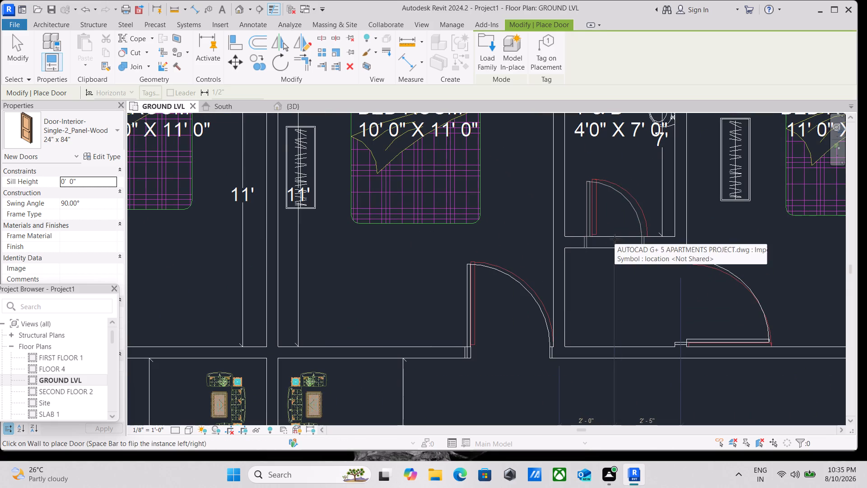
pyautogui.scroll(5, 619, 238)
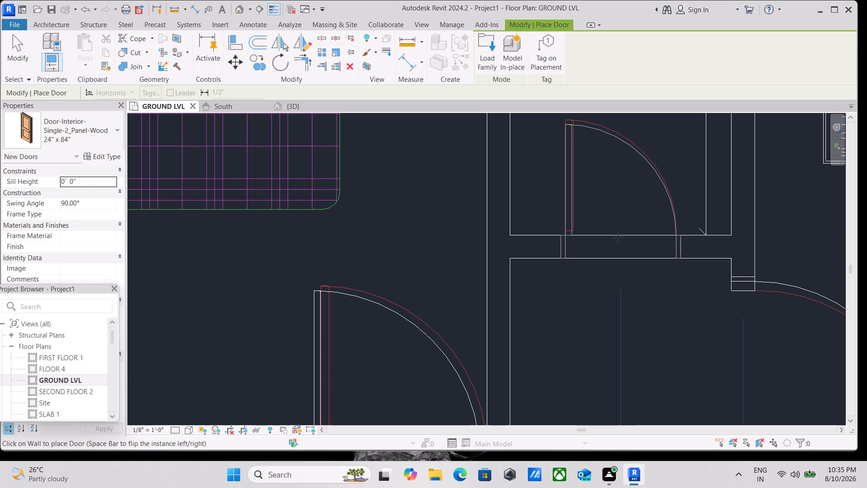
pyautogui.click(618, 237)
# Place a 24" x 84" two-panel wood door in the northwest wash area's east wall, 1' 5" from the kitchen side, swinging inward.
pyautogui.scroll(-3, 637, 239)
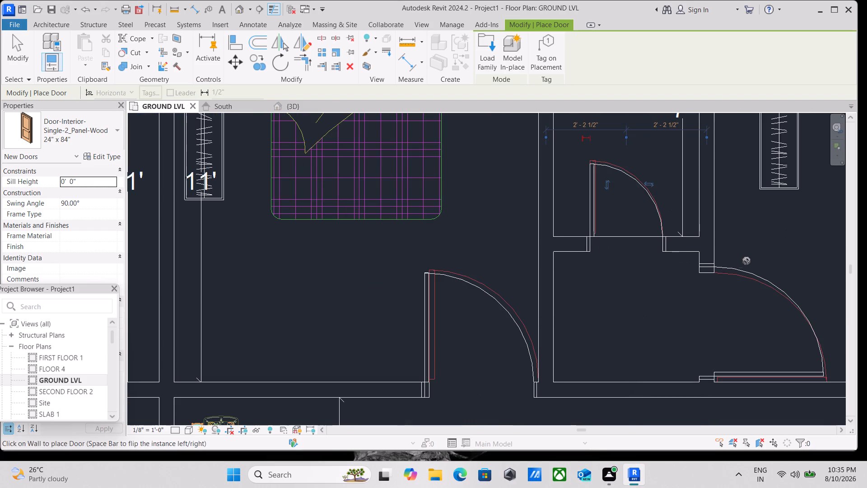
pyautogui.moveTo(760, 237); pyautogui.dragTo(589, 258, button='middle')
pyautogui.scroll(-5, 588, 252)
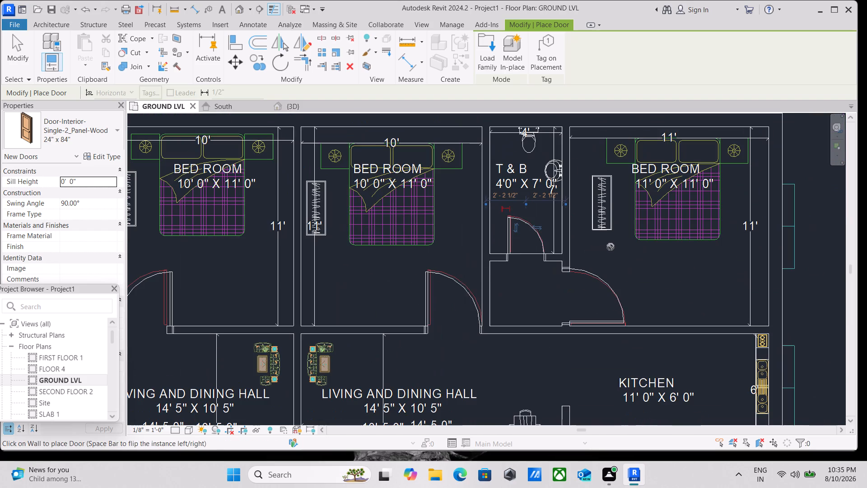
pyautogui.scroll(-1, 611, 245)
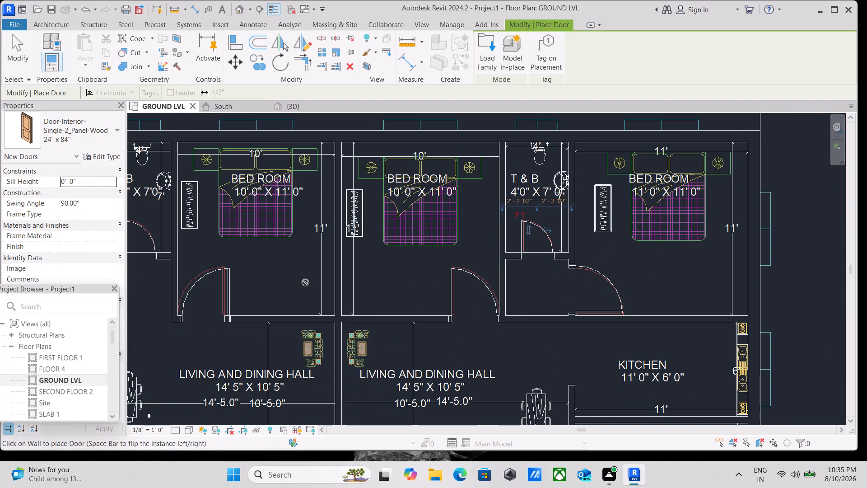
pyautogui.moveTo(292, 280); pyautogui.dragTo(451, 185, button='middle')
pyautogui.scroll(-1, 263, 279)
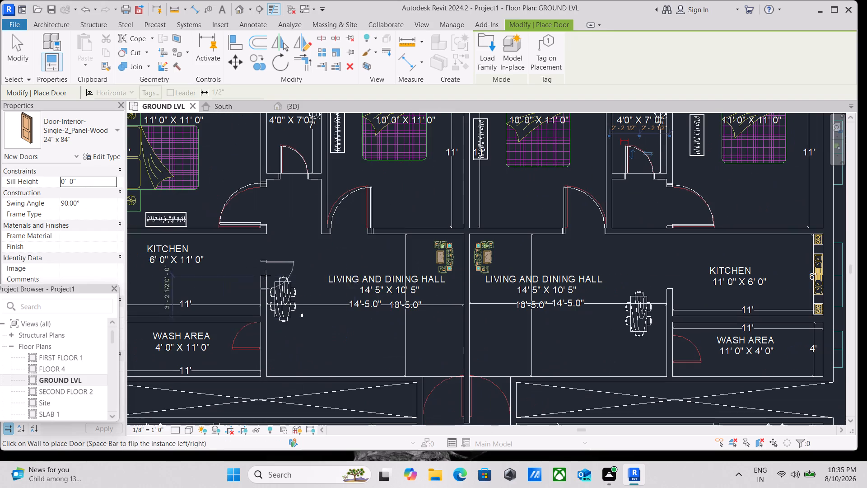
pyautogui.moveTo(284, 251); pyautogui.dragTo(333, 189, button='middle')
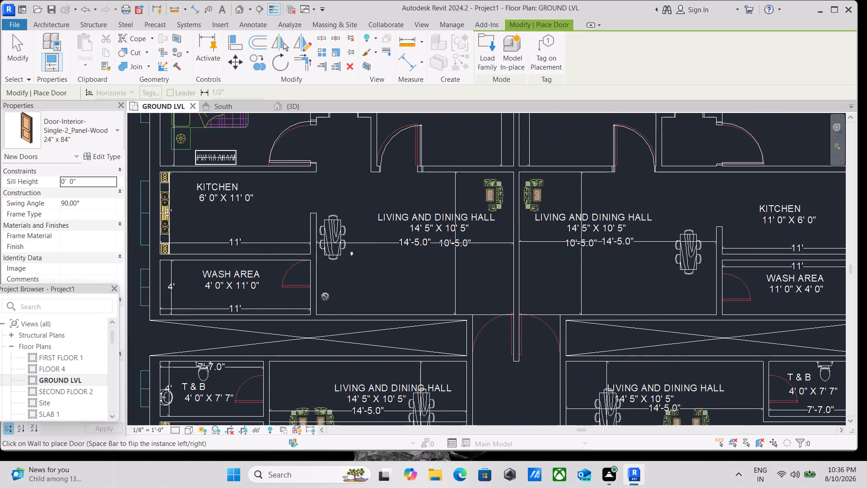
pyautogui.scroll(4, 310, 282)
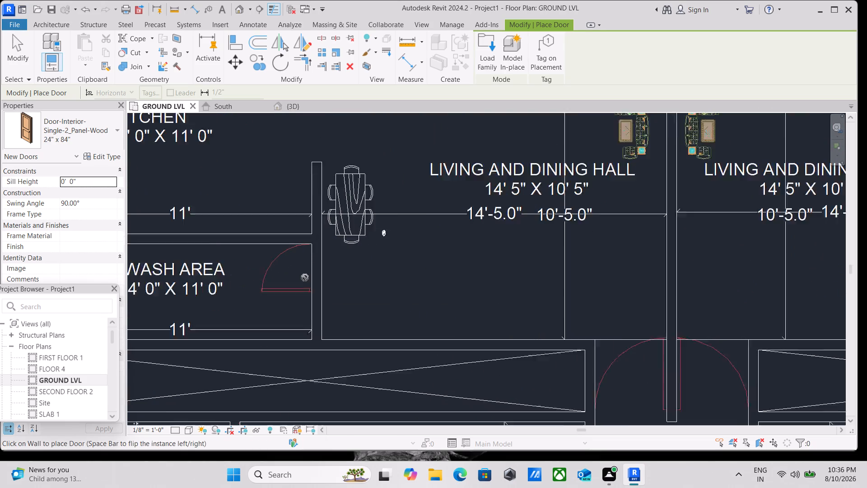
pyautogui.scroll(1, 305, 277)
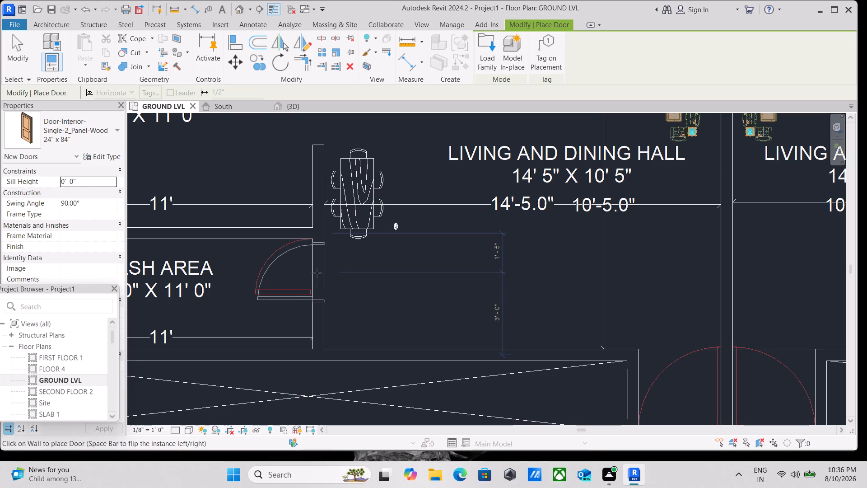
pyautogui.click(317, 272)
# Place a 24" x 84" two-panel wood door centred in the southwest apartment's 4' 0" x 7' 7" toilet's east wall, swinging inward.
pyautogui.scroll(-3, 359, 255)
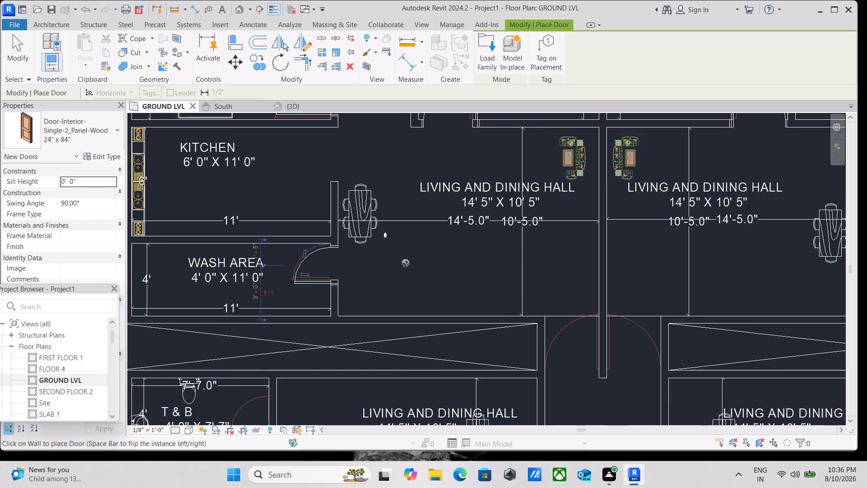
pyautogui.scroll(-1, 406, 263)
pyautogui.moveTo(406, 263); pyautogui.dragTo(382, 274, button='middle')
pyautogui.scroll(-4, 376, 273)
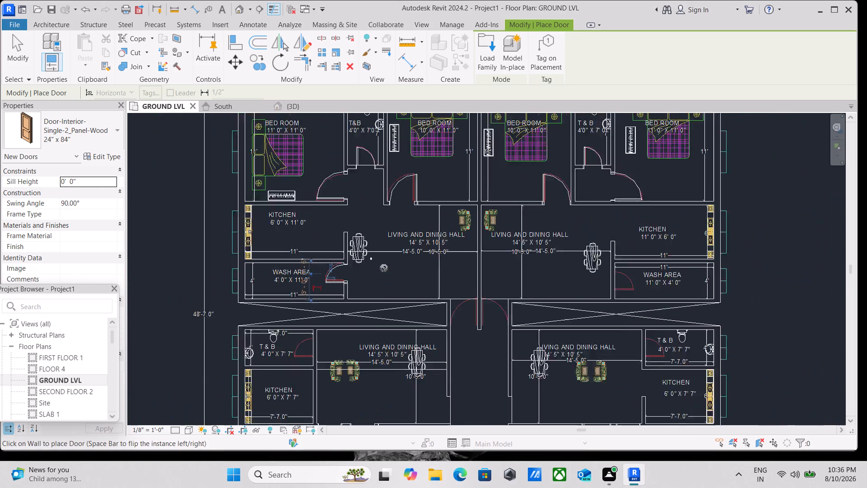
pyautogui.scroll(-1, 384, 268)
pyautogui.scroll(-1, 470, 336)
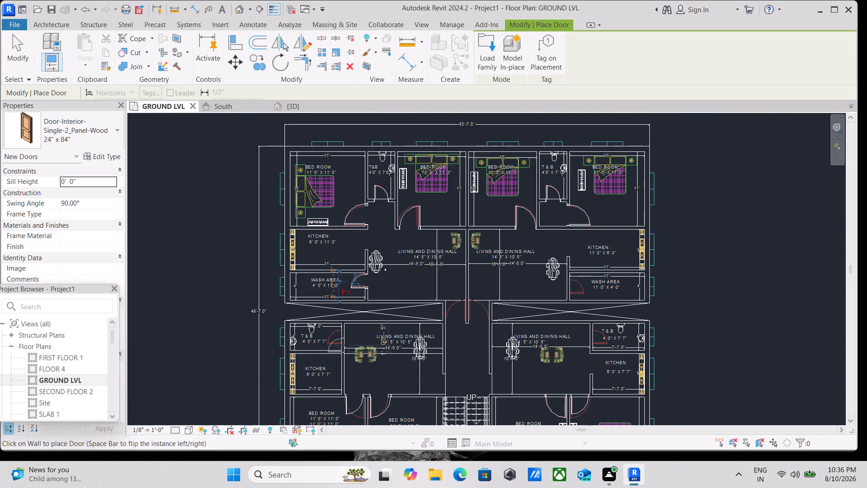
pyautogui.scroll(6, 339, 342)
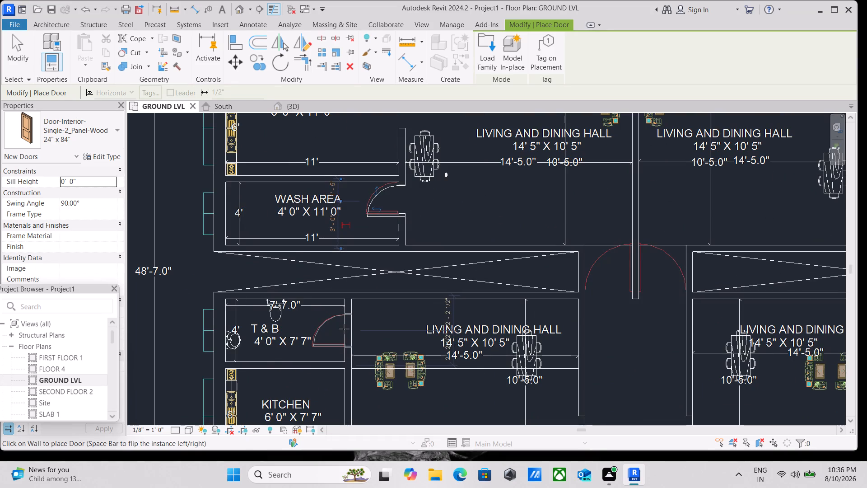
pyautogui.click(344, 329)
# Flip the hinge side of the 30" x 84" six-panel door at the southwest apartment's west bedroom to match the plan symbol.
pyautogui.scroll(-1, 400, 317)
pyautogui.moveTo(400, 317); pyautogui.dragTo(396, 310, button='middle')
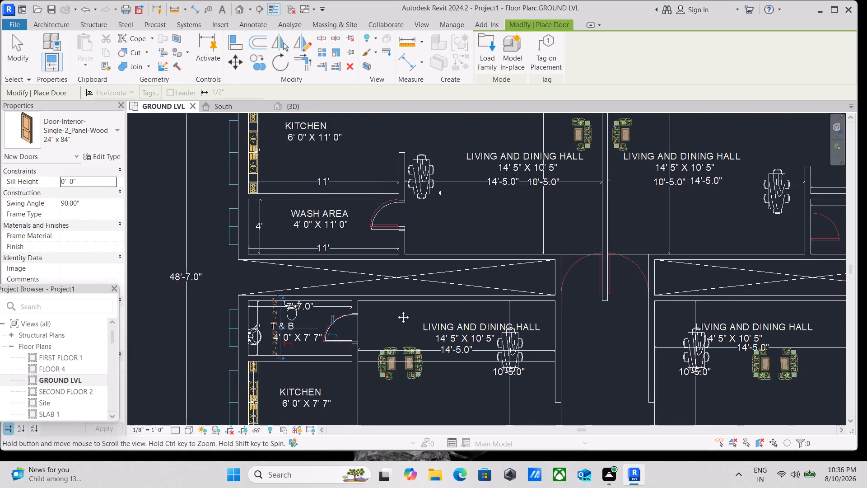
pyautogui.moveTo(396, 310); pyautogui.dragTo(372, 197, button='middle')
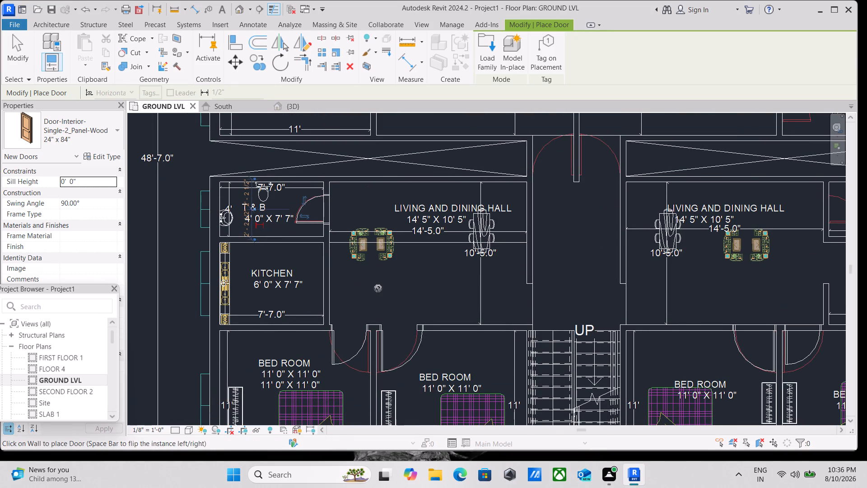
pyautogui.scroll(-1, 378, 288)
pyautogui.moveTo(378, 288); pyautogui.dragTo(358, 211, button='middle')
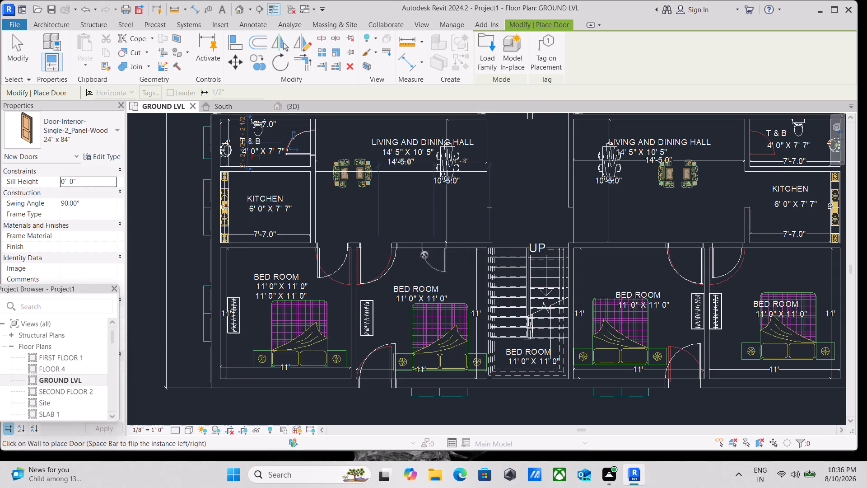
pyautogui.press('Escape')
pyautogui.press('Escape')
pyautogui.click(331, 272)
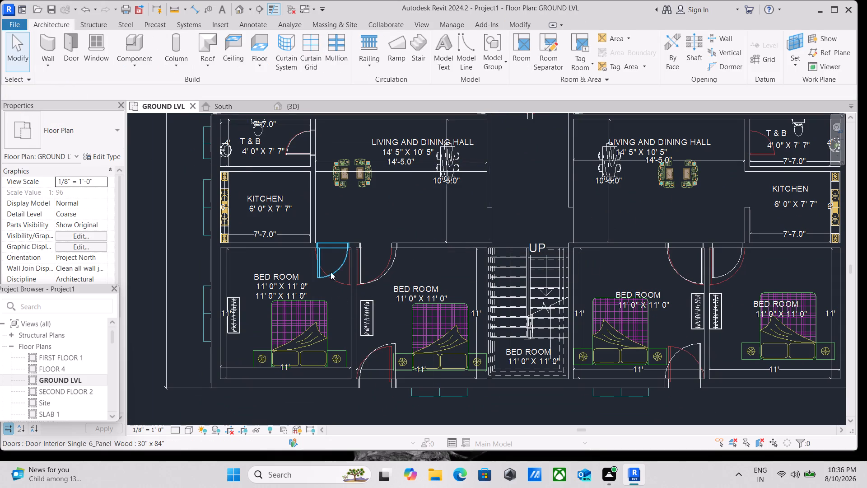
pyautogui.press('space')
pyautogui.scroll(2, 339, 267)
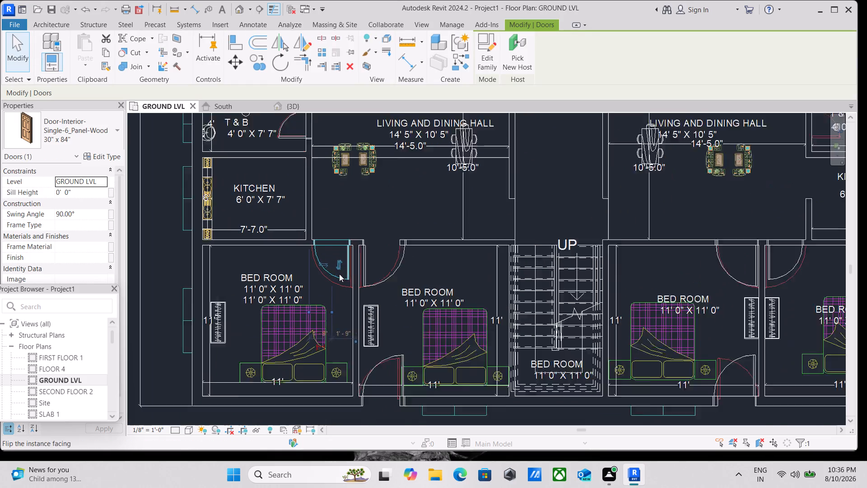
pyautogui.press('Escape')
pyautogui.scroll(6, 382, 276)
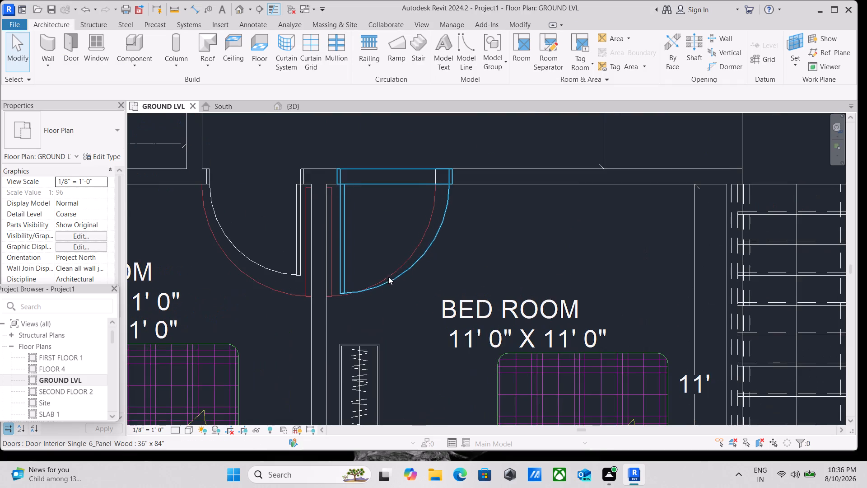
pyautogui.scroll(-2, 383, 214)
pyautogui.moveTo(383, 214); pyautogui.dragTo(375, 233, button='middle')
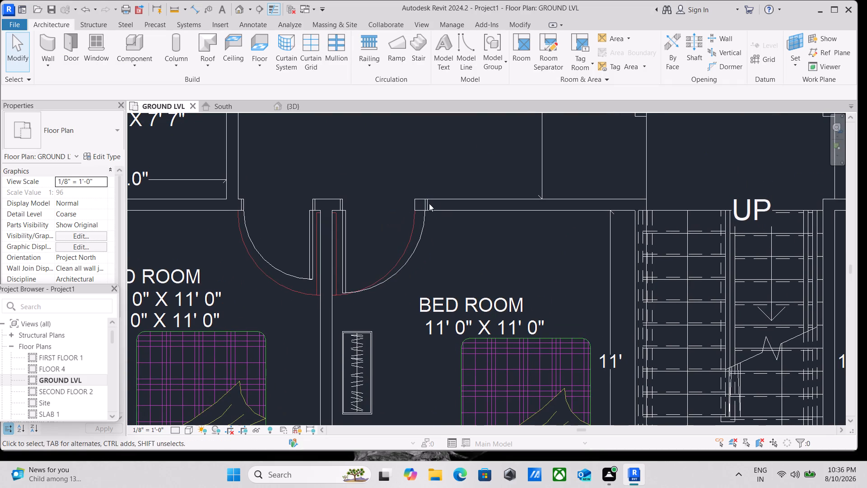
# Examine the ground-floor plan from the south bedrooms up to the north apartments for door symbols still without a modelled door.
pyautogui.scroll(-3, 479, 203)
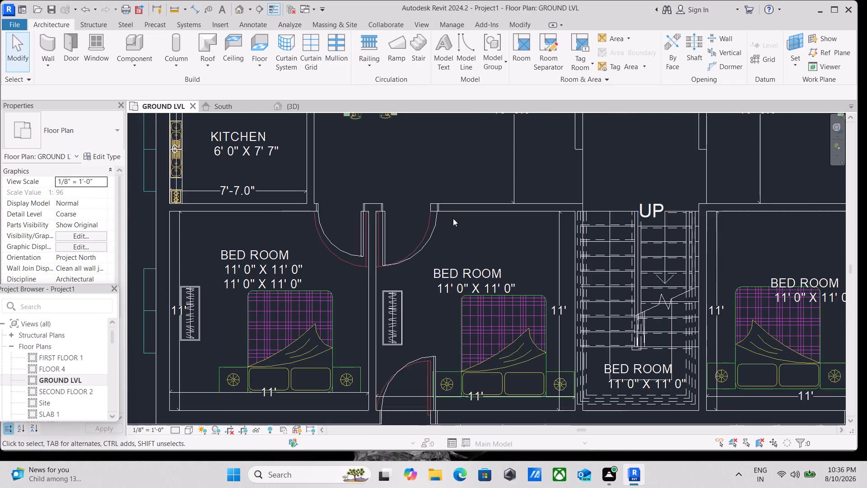
pyautogui.moveTo(452, 218); pyautogui.dragTo(334, 221, button='middle')
pyautogui.scroll(-2, 354, 216)
pyautogui.scroll(-2, 513, 157)
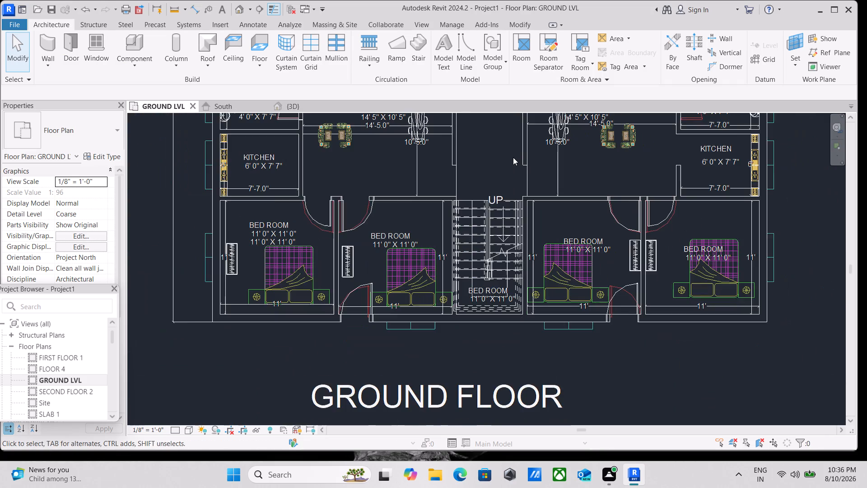
pyautogui.scroll(-2, 511, 156)
pyautogui.moveTo(511, 156); pyautogui.dragTo(489, 226, button='middle')
pyautogui.scroll(3, 452, 342)
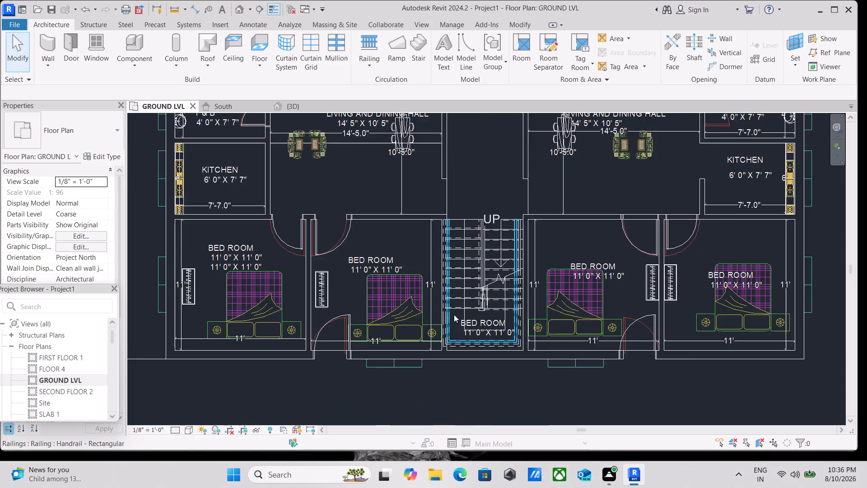
pyautogui.scroll(6, 454, 305)
pyautogui.scroll(-2, 433, 273)
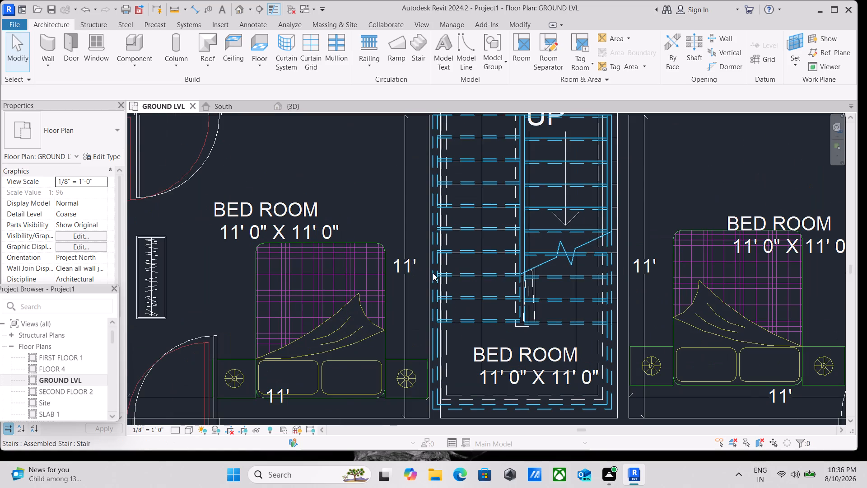
pyautogui.scroll(-1, 433, 273)
pyautogui.scroll(-2, 469, 106)
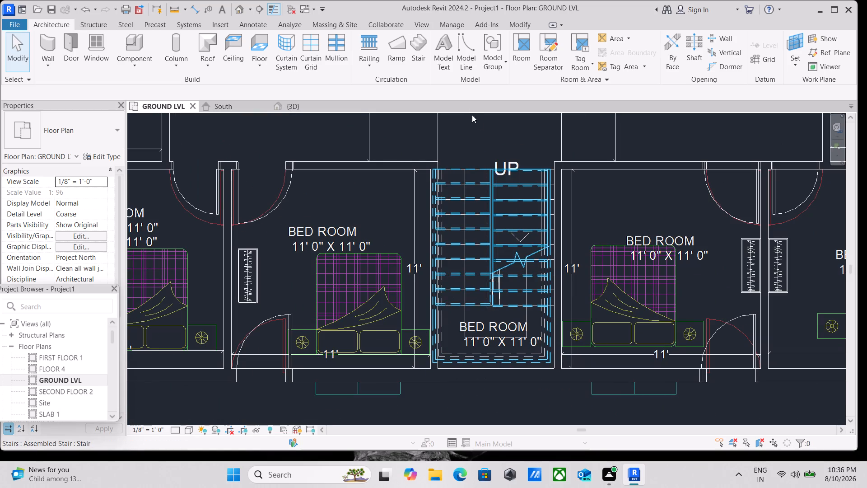
pyautogui.moveTo(476, 121); pyautogui.dragTo(452, 165, button='middle')
pyautogui.scroll(-2, 452, 165)
pyautogui.moveTo(452, 165); pyautogui.dragTo(433, 248, button='middle')
pyautogui.scroll(-1, 432, 234)
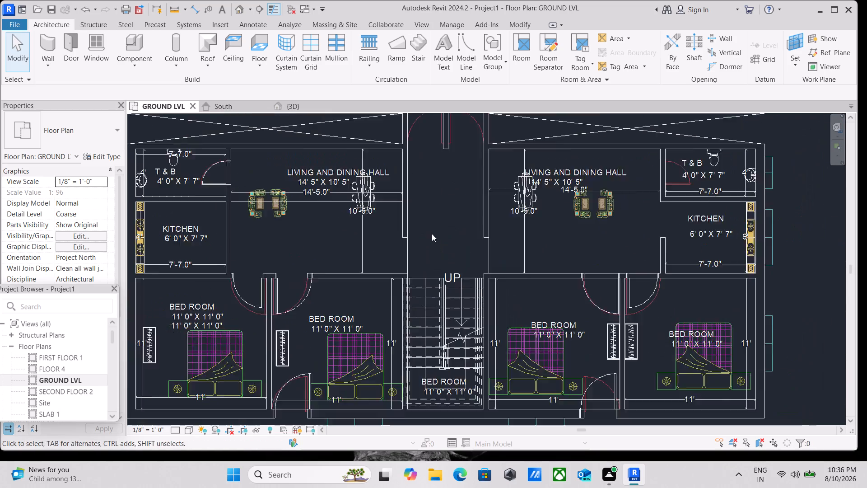
pyautogui.scroll(-1, 432, 234)
pyautogui.moveTo(432, 234); pyautogui.dragTo(407, 349, button='middle')
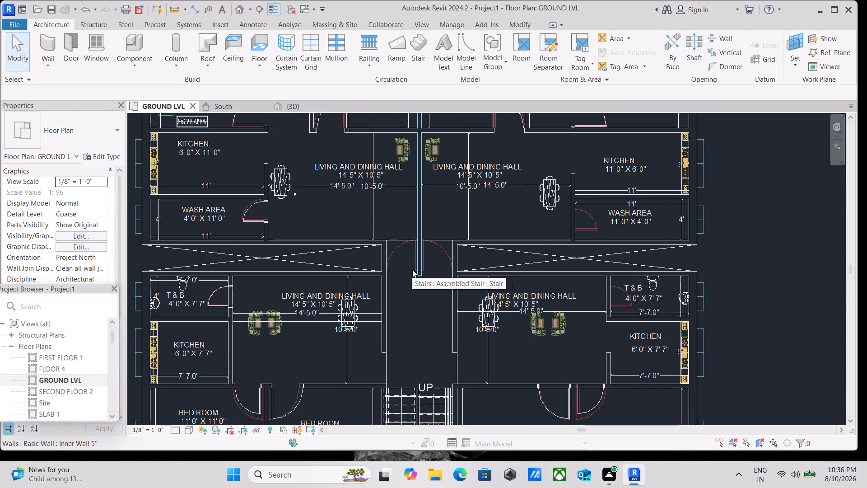
pyautogui.moveTo(412, 270); pyautogui.dragTo(393, 347, button='middle')
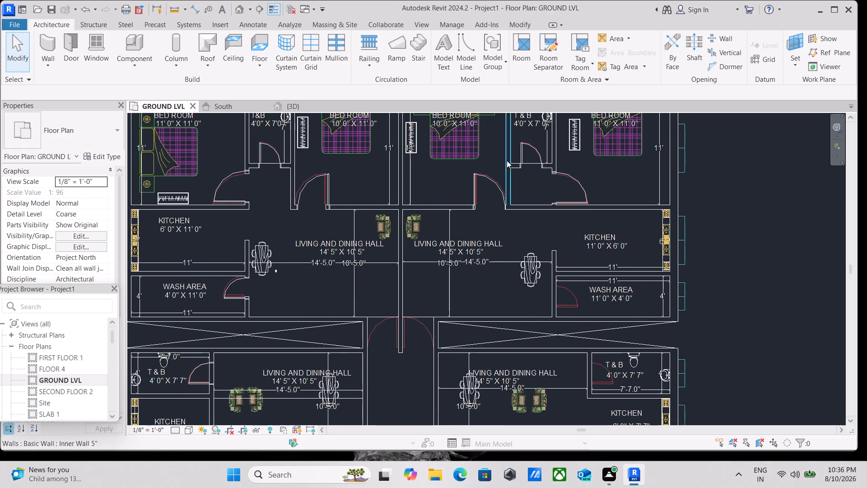
pyautogui.scroll(-2, 459, 282)
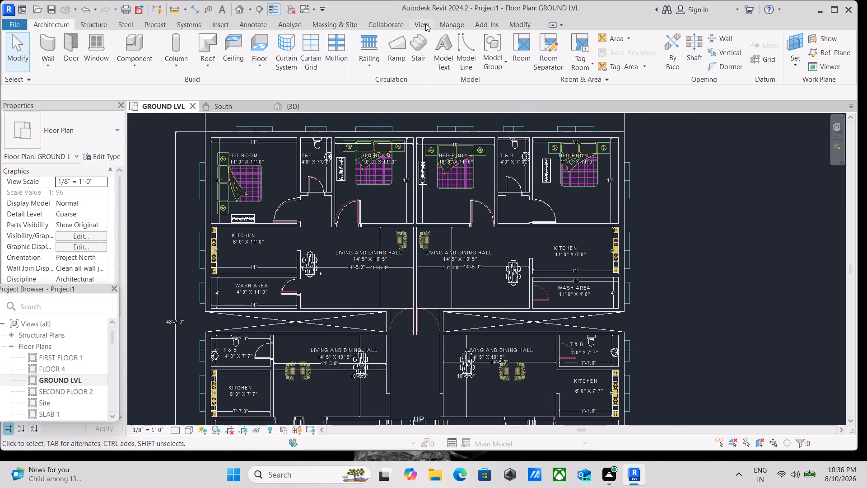
# Place a matching 24" x 84" two-panel wood door in the northeast wash area's west wall, 2' 2 1/2" to each side, swinging inward.
pyautogui.click(522, 26)
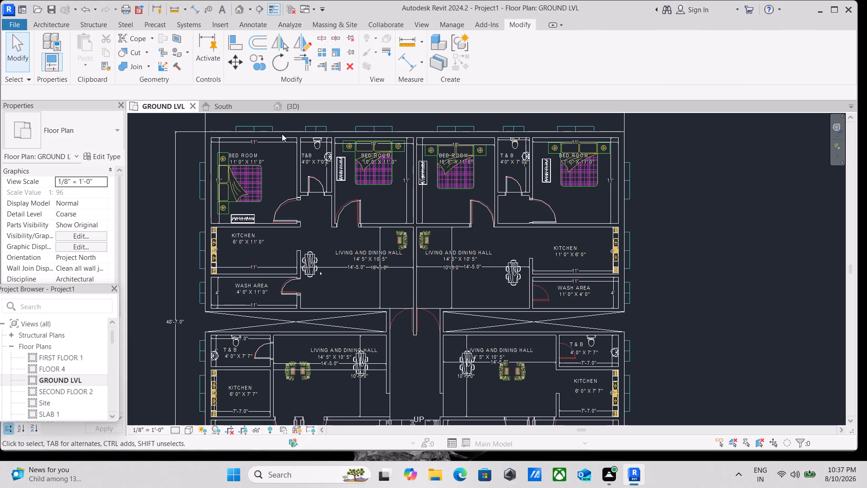
pyautogui.scroll(2, 551, 244)
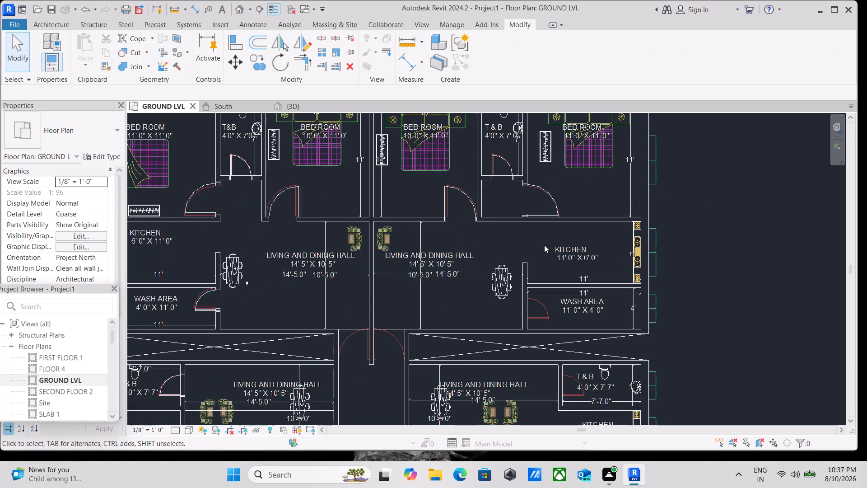
pyautogui.scroll(3, 538, 239)
pyautogui.moveTo(525, 237); pyautogui.dragTo(476, 277, button='middle')
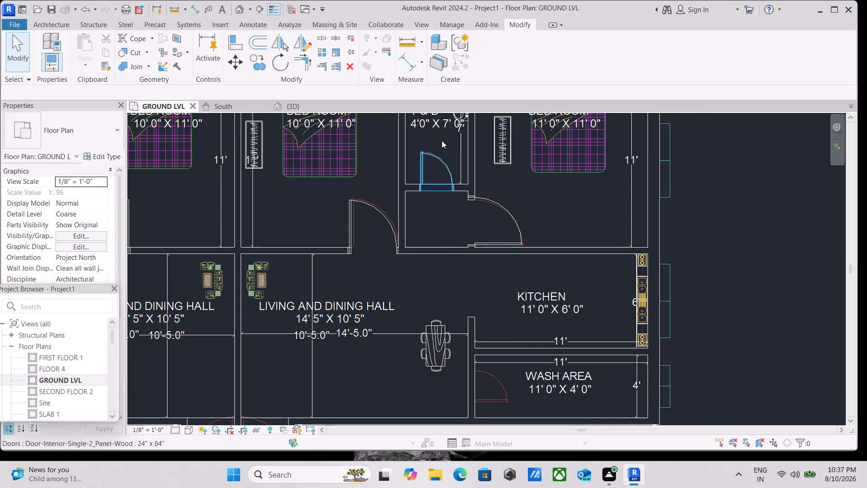
pyautogui.click(421, 176)
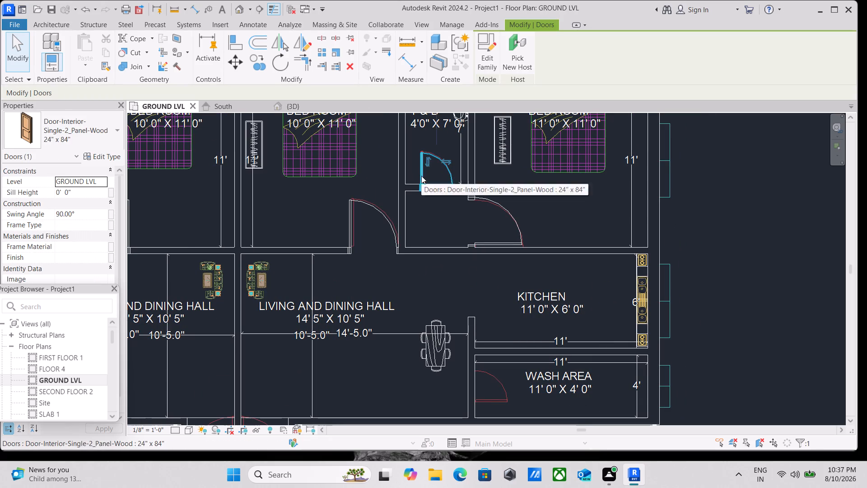
pyautogui.click(455, 57)
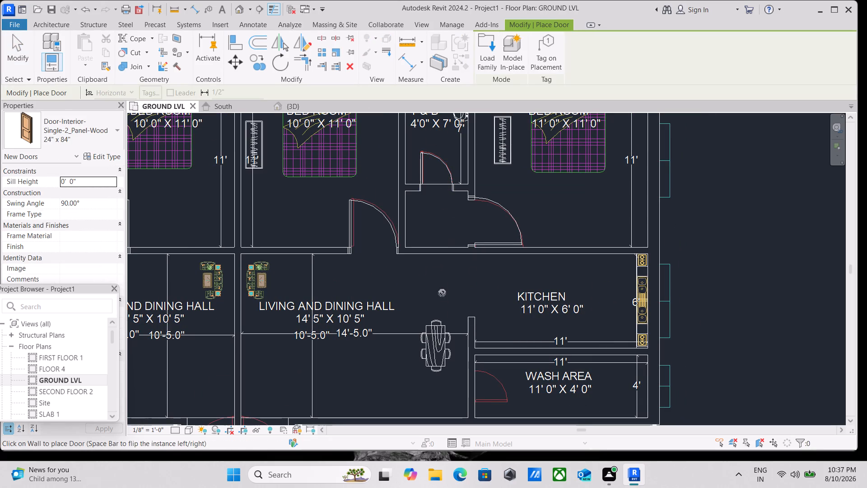
pyautogui.moveTo(442, 319); pyautogui.dragTo(385, 97, button='middle')
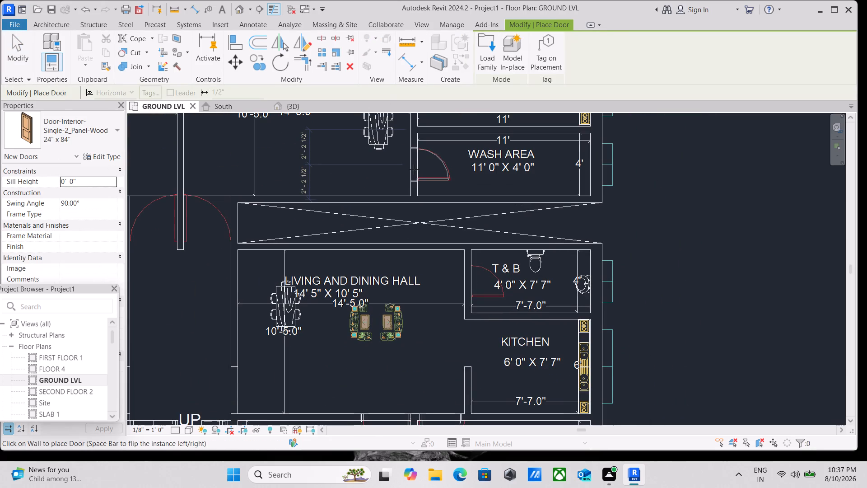
pyautogui.scroll(3, 416, 170)
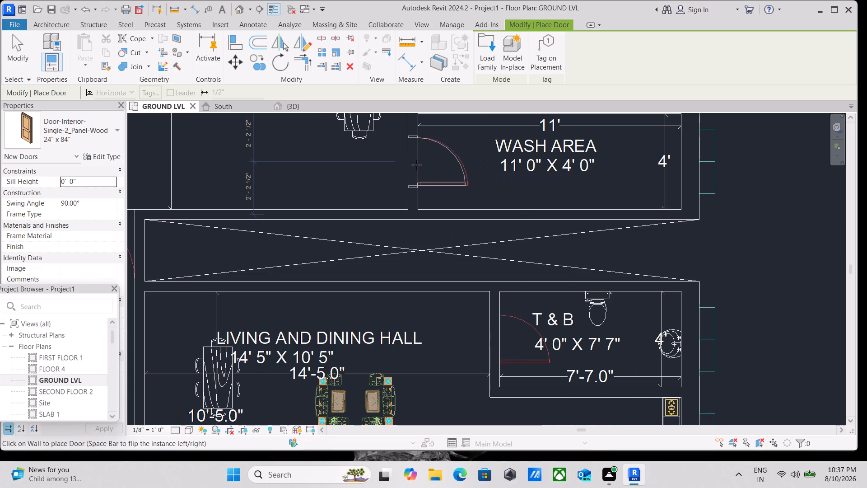
pyautogui.click(416, 165)
# Place a 24" x 84" two-panel wood door centred in the southeast apartment's 4' 0" x 7' 7" toilet's west wall, swinging inward.
pyautogui.scroll(-2, 426, 160)
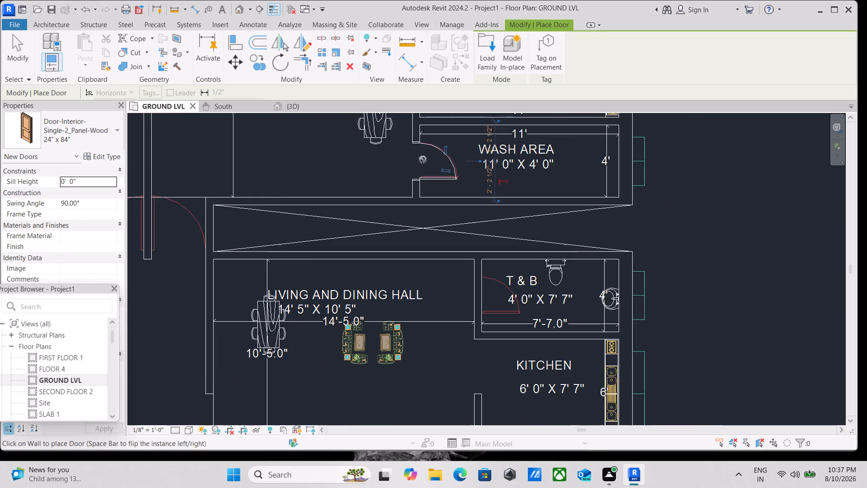
pyautogui.scroll(-2, 373, 158)
pyautogui.moveTo(373, 158); pyautogui.dragTo(433, 159, button='middle')
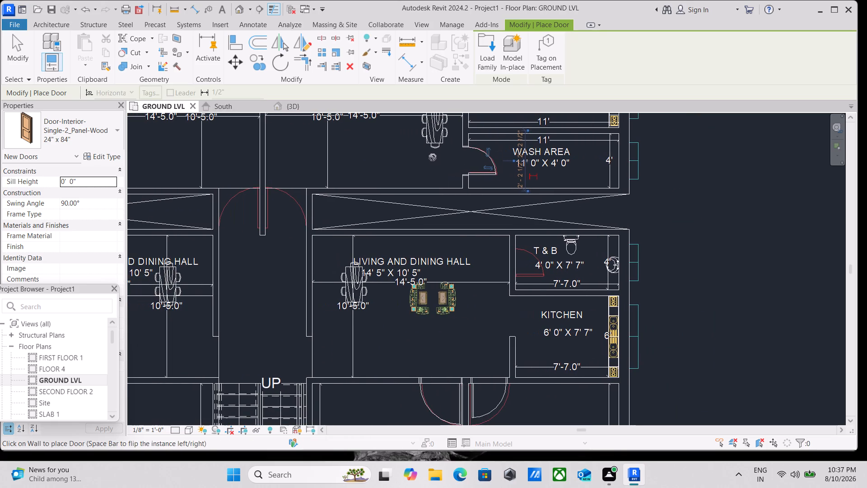
pyautogui.scroll(5, 517, 262)
pyautogui.click(516, 262)
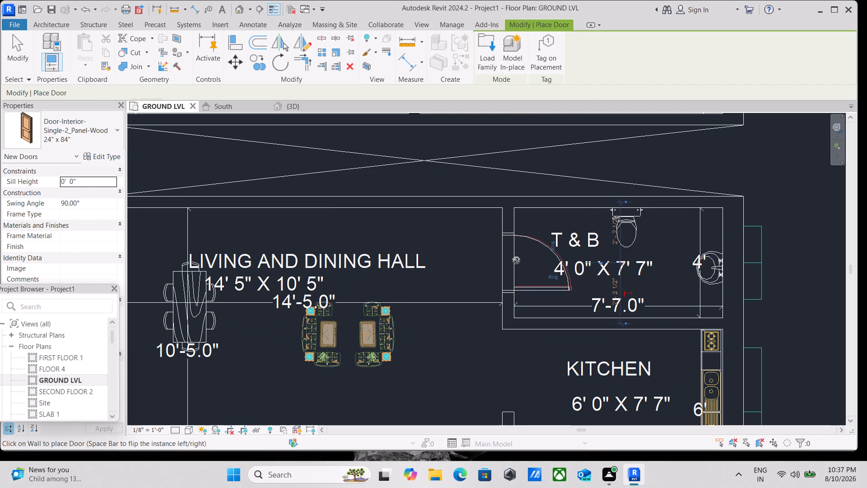
# Check the doors of all four ground-floor apartments against the imported plan's door symbols, and end door placement.
pyautogui.scroll(-2, 582, 237)
pyautogui.scroll(-1, 414, 270)
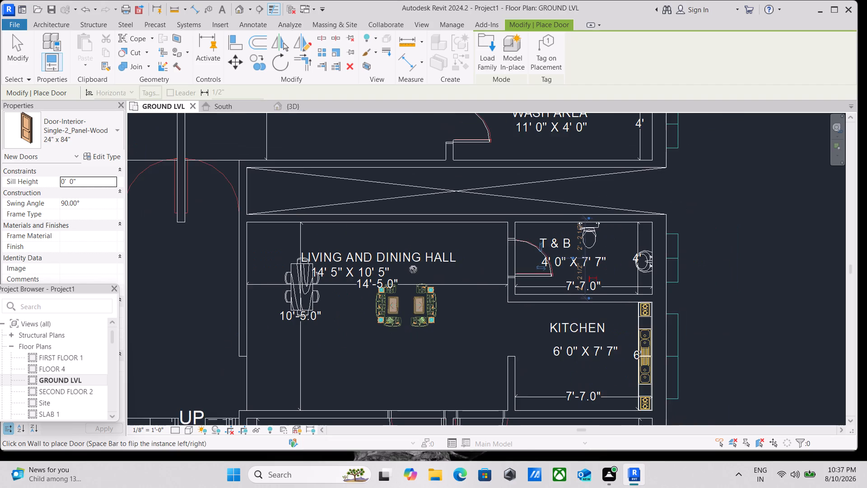
pyautogui.moveTo(413, 269); pyautogui.dragTo(412, 195, button='middle')
pyautogui.scroll(-2, 429, 218)
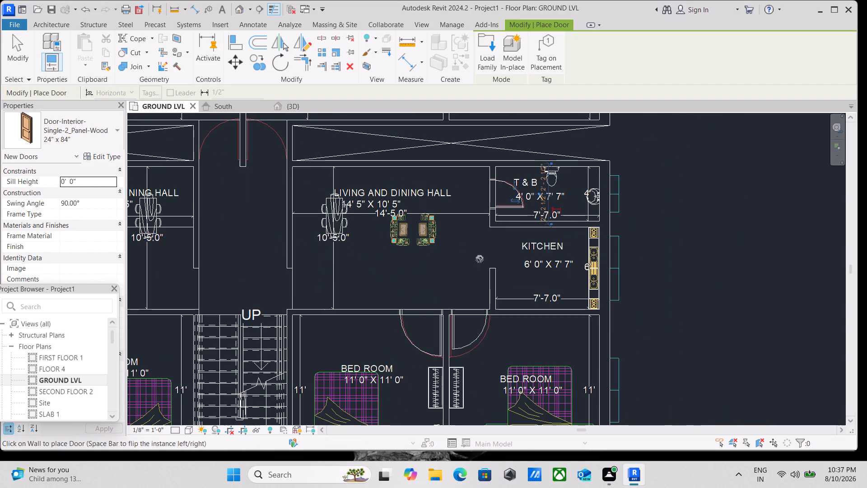
pyautogui.moveTo(522, 335); pyautogui.dragTo(475, 155, button='middle')
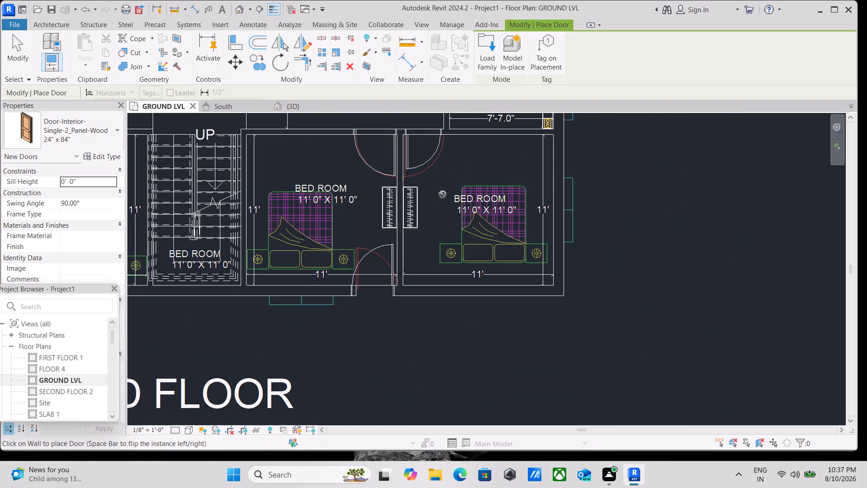
pyautogui.moveTo(324, 192); pyautogui.dragTo(501, 194, button='middle')
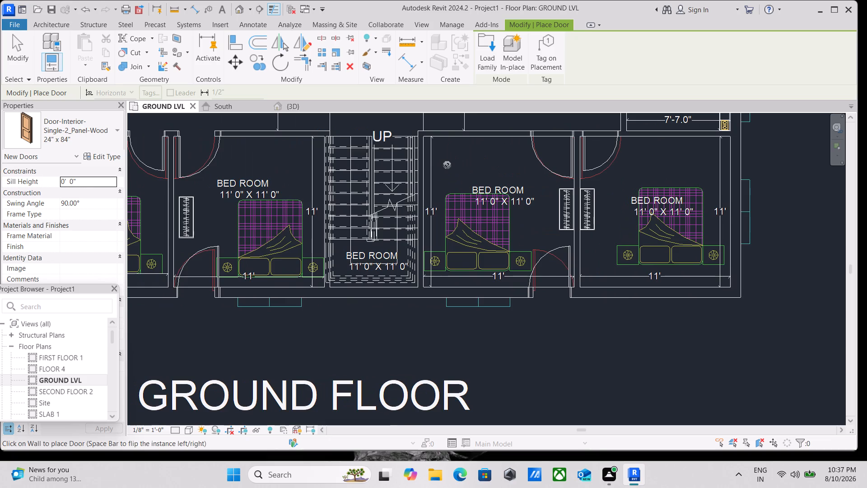
pyautogui.moveTo(447, 165); pyautogui.dragTo(510, 297, button='middle')
pyautogui.moveTo(355, 204); pyautogui.dragTo(457, 272, button='middle')
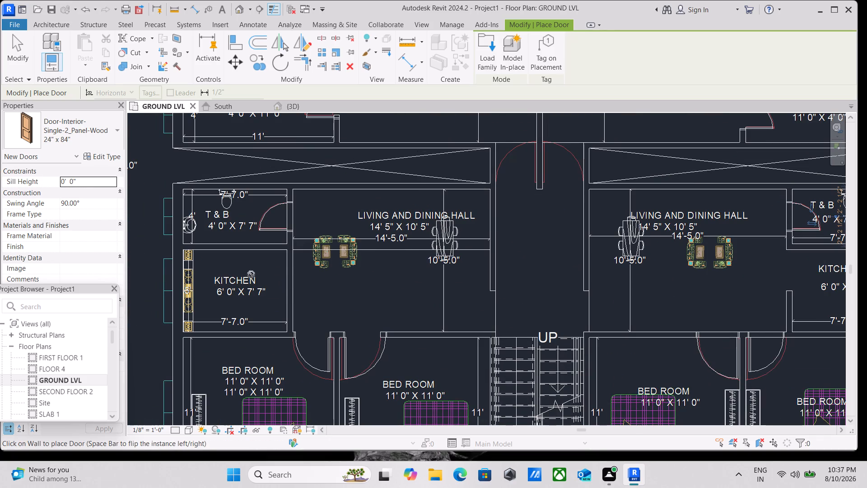
pyautogui.scroll(-1, 396, 263)
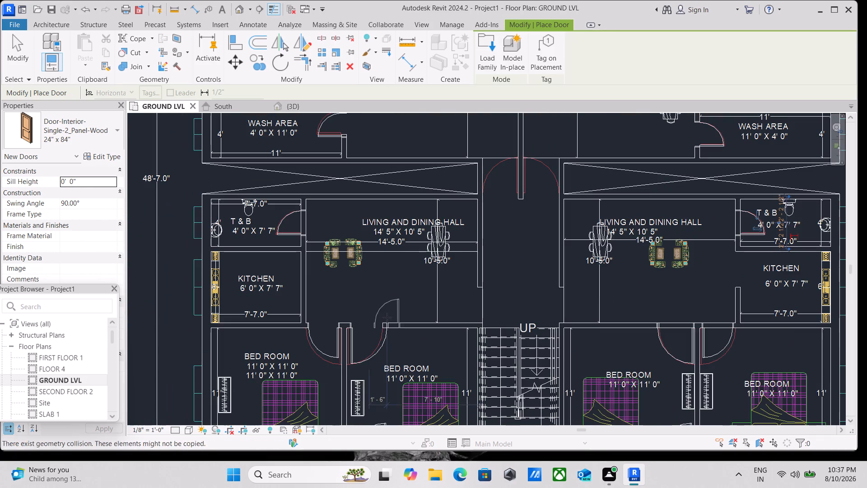
pyautogui.scroll(2, 387, 296)
pyautogui.moveTo(384, 294); pyautogui.dragTo(289, 312, button='middle')
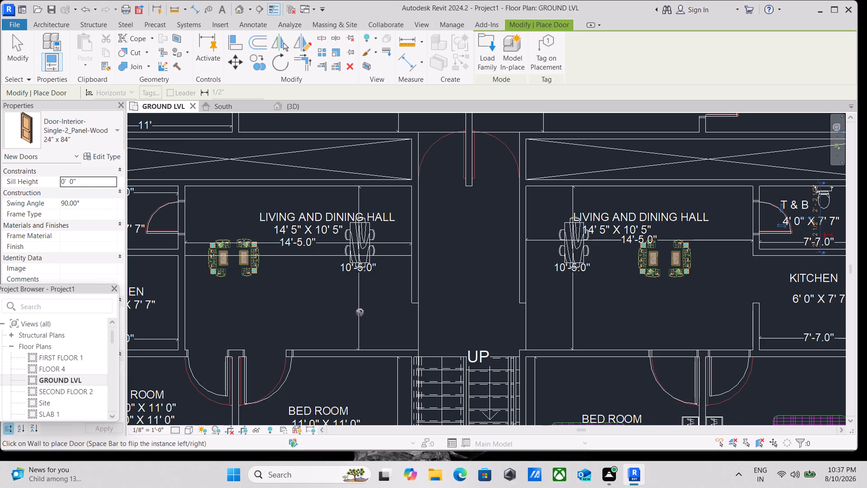
pyautogui.scroll(3, 475, 210)
pyautogui.moveTo(480, 192); pyautogui.dragTo(447, 299, button='middle')
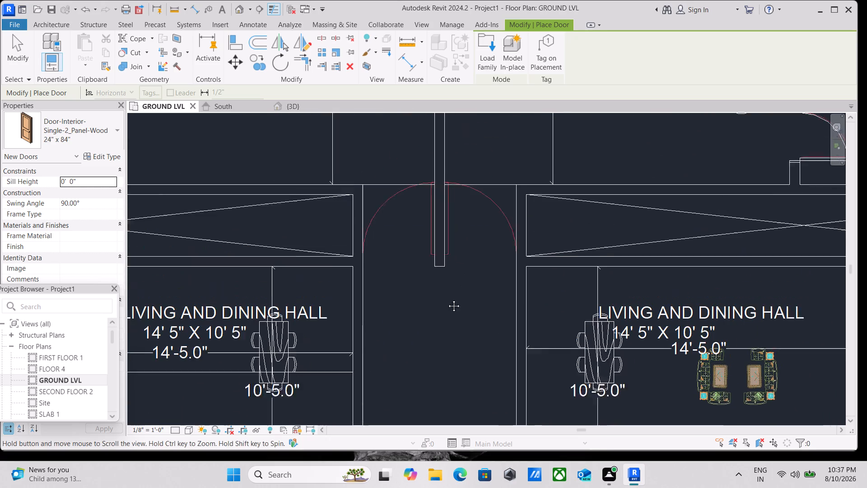
pyautogui.moveTo(447, 299); pyautogui.dragTo(443, 308, button='middle')
pyautogui.moveTo(453, 258); pyautogui.dragTo(382, 317, button='middle')
pyautogui.scroll(-2, 509, 221)
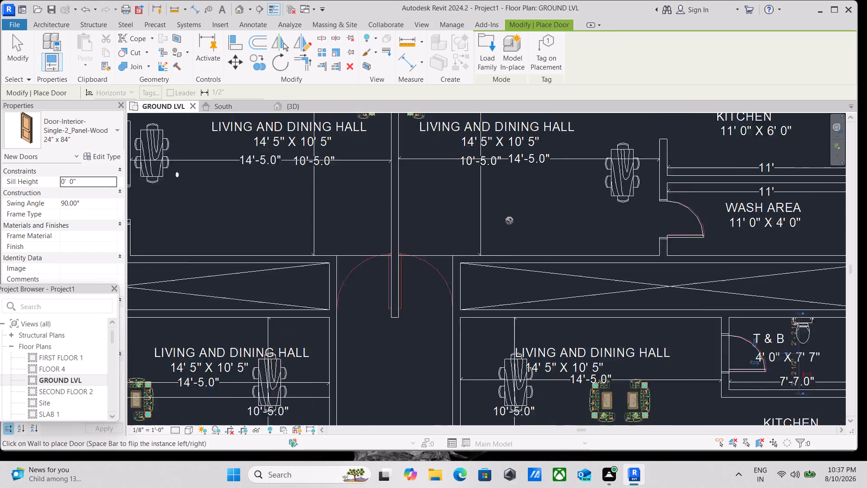
pyautogui.scroll(-1, 509, 221)
pyautogui.moveTo(509, 221); pyautogui.dragTo(418, 314, button='middle')
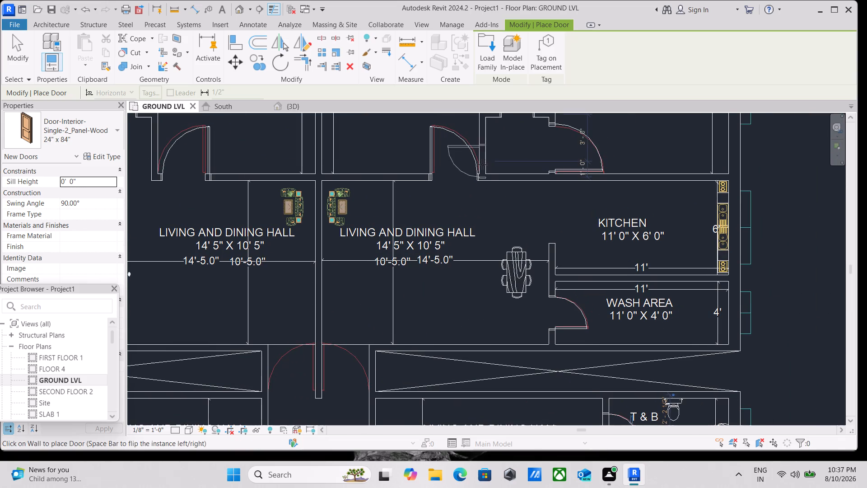
pyautogui.scroll(-2, 481, 166)
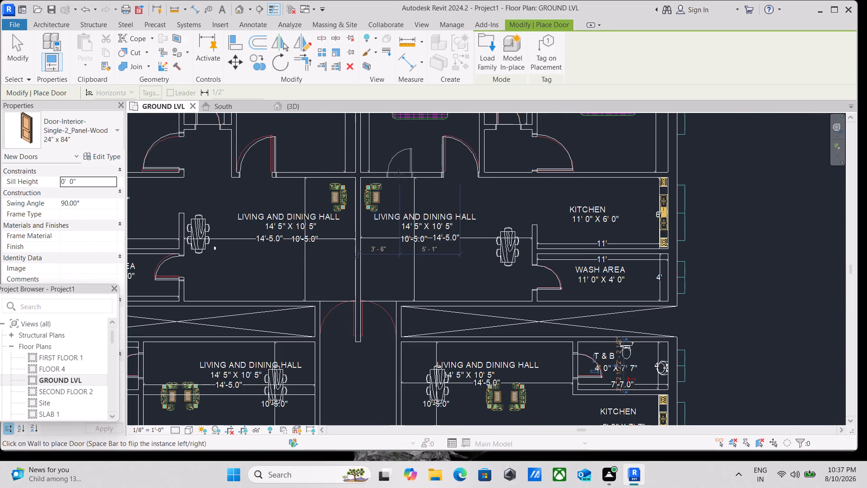
pyautogui.scroll(-3, 392, 188)
pyautogui.moveTo(443, 208); pyautogui.dragTo(433, 231, button='middle')
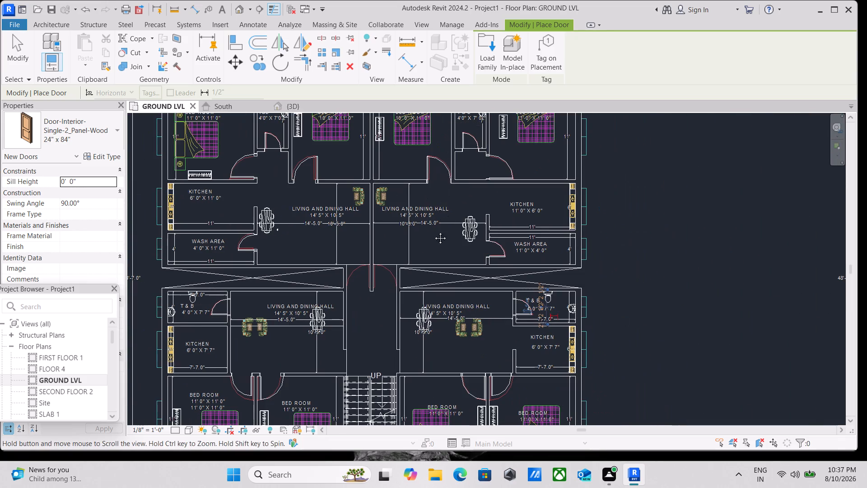
pyautogui.moveTo(433, 231); pyautogui.dragTo(399, 305, button='middle')
pyautogui.moveTo(295, 246); pyautogui.dragTo(335, 238, button='middle')
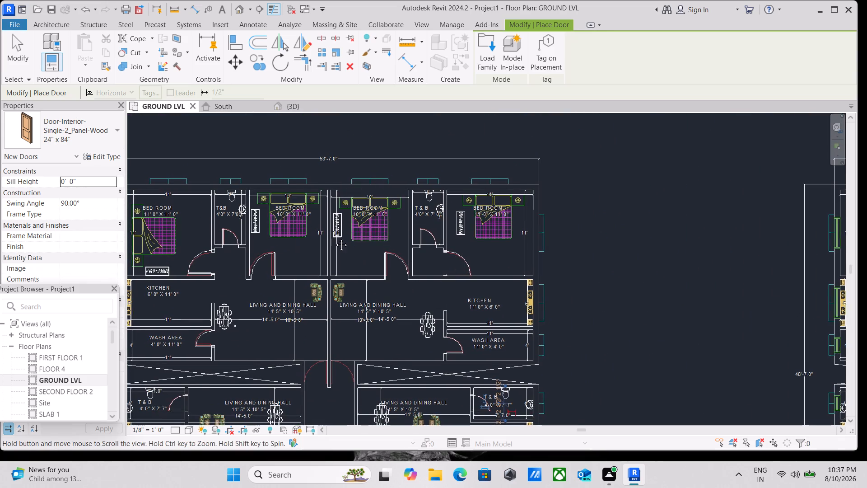
pyautogui.moveTo(335, 238); pyautogui.dragTo(520, 228, button='middle')
pyautogui.scroll(3, 399, 288)
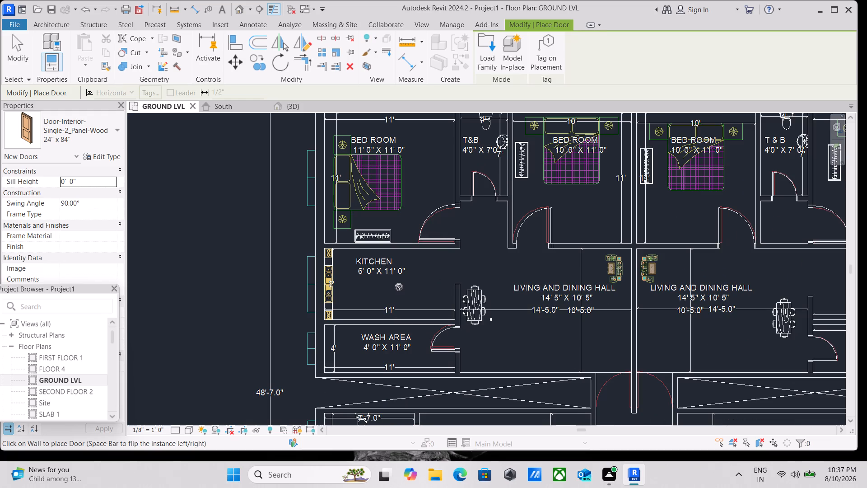
pyautogui.scroll(-2, 423, 263)
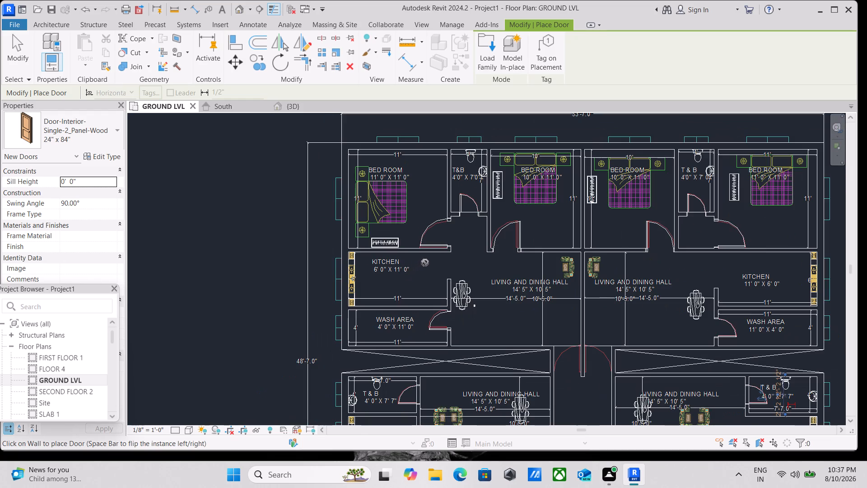
pyautogui.press('Escape')
pyautogui.press('Escape')
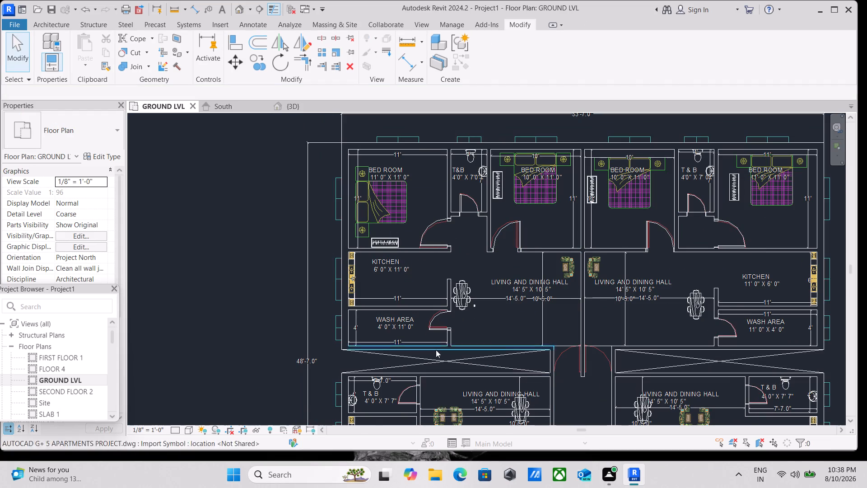
# Inspect the ground-floor doors and walls in the 3D view, looking down from the building's northeast corner.
pyautogui.scroll(-3, 524, 332)
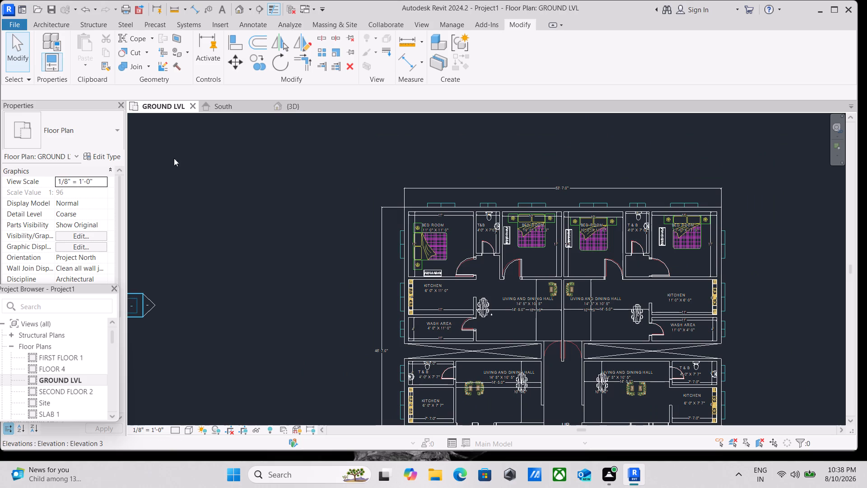
pyautogui.click(294, 110)
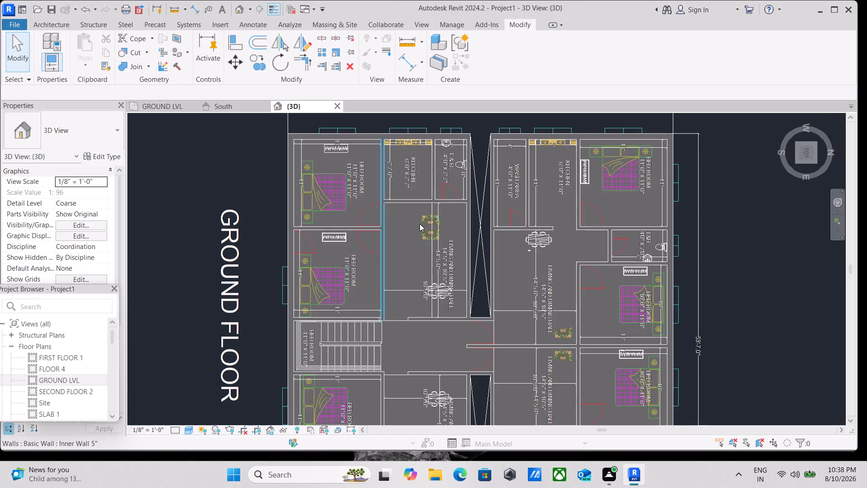
pyautogui.click(815, 160)
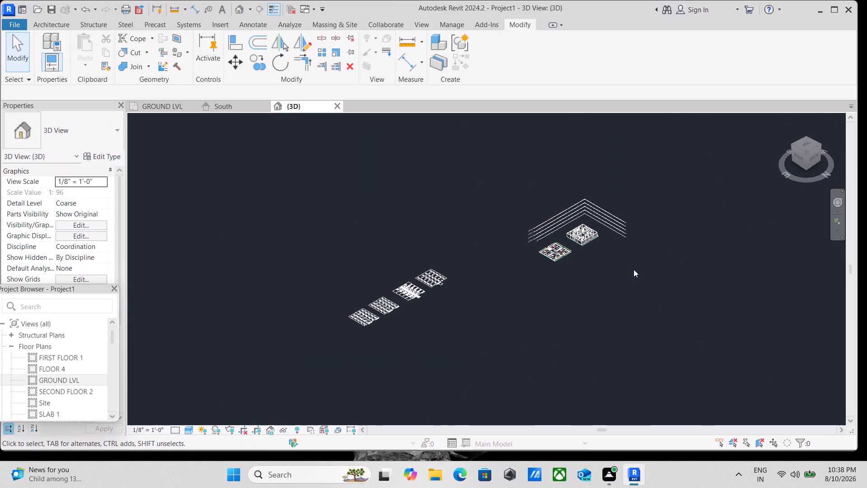
pyautogui.scroll(3, 633, 269)
pyautogui.scroll(11, 556, 210)
pyautogui.scroll(2, 548, 252)
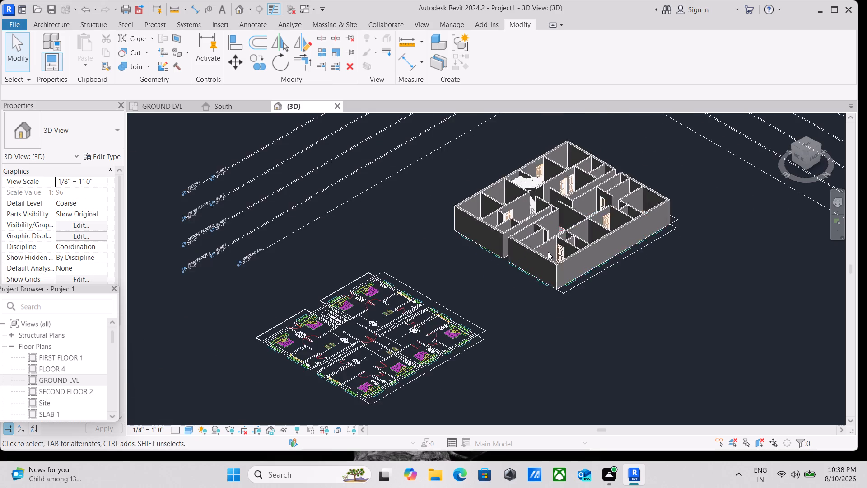
pyautogui.scroll(11, 548, 252)
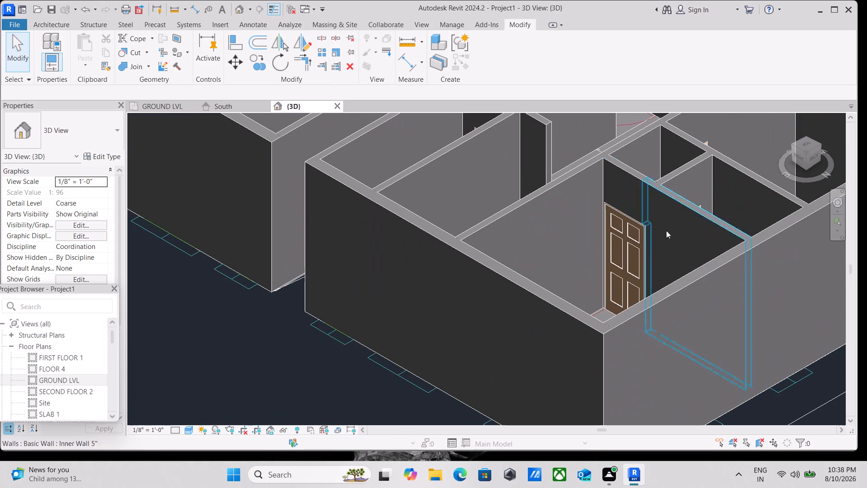
pyautogui.scroll(-1, 722, 219)
pyautogui.moveTo(722, 219); pyautogui.dragTo(647, 298, button='middle')
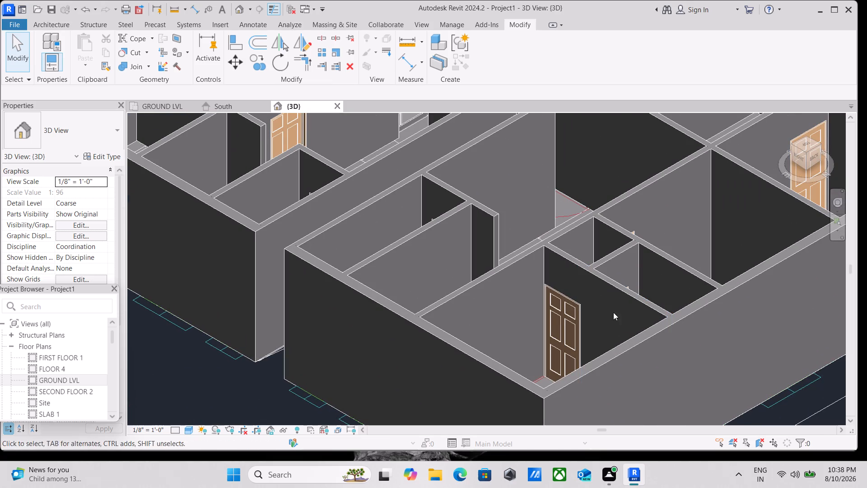
pyautogui.scroll(-2, 508, 319)
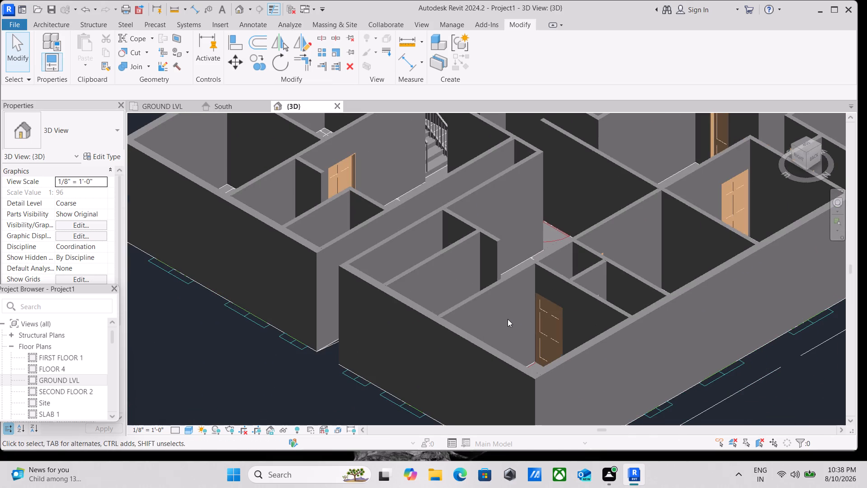
# Examine the bedroom, toilet and wash-area doors in a tilted 3D view from the west.
pyautogui.click(807, 150)
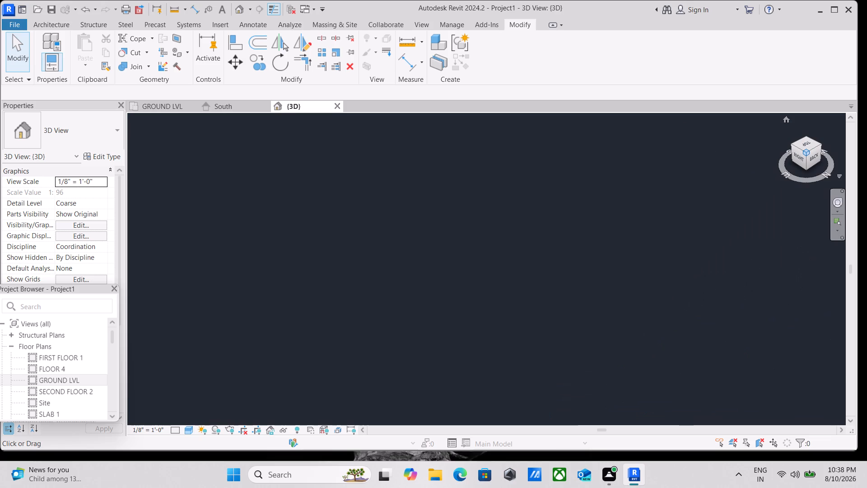
pyautogui.click(806, 139)
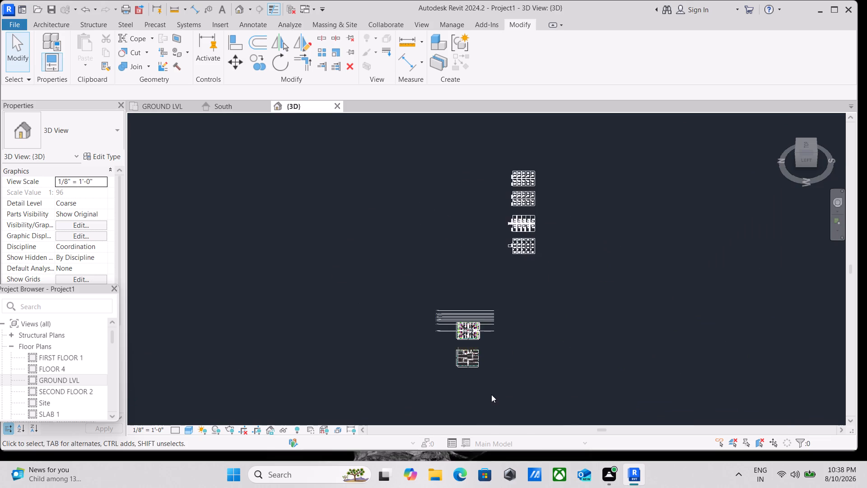
pyautogui.scroll(8, 491, 394)
pyautogui.moveTo(495, 382); pyautogui.dragTo(515, 287, button='middle')
pyautogui.scroll(4, 458, 368)
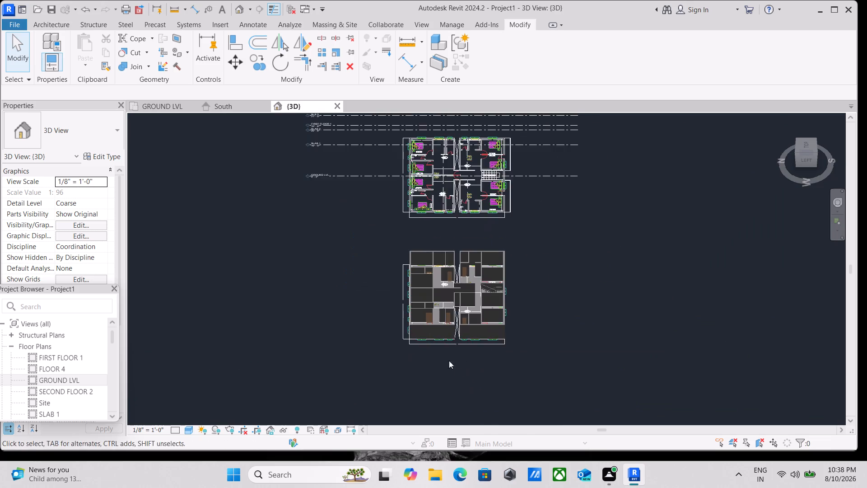
pyautogui.scroll(9, 435, 309)
pyautogui.scroll(4, 380, 314)
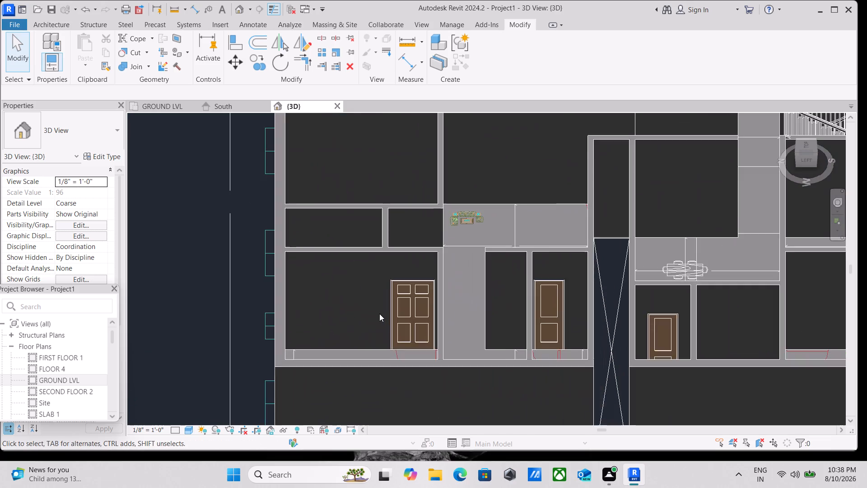
pyautogui.scroll(-3, 379, 314)
pyautogui.moveTo(379, 314); pyautogui.dragTo(378, 332, button='middle')
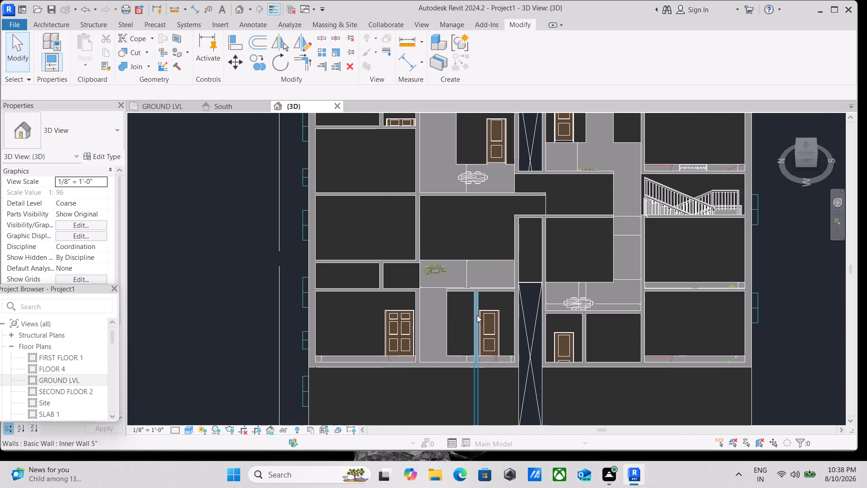
# Examine the northwest apartment's bedrooms, toilet, kitchen and wash area from directly above in 3D against the imported plan.
pyautogui.click(809, 143)
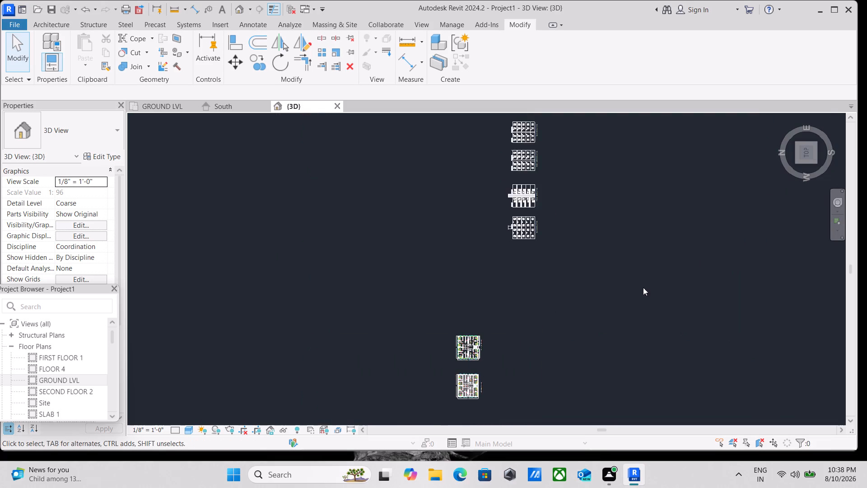
pyautogui.scroll(5, 609, 289)
pyautogui.moveTo(462, 372); pyautogui.dragTo(566, 189, button='middle')
pyautogui.scroll(5, 519, 258)
pyautogui.scroll(2, 423, 305)
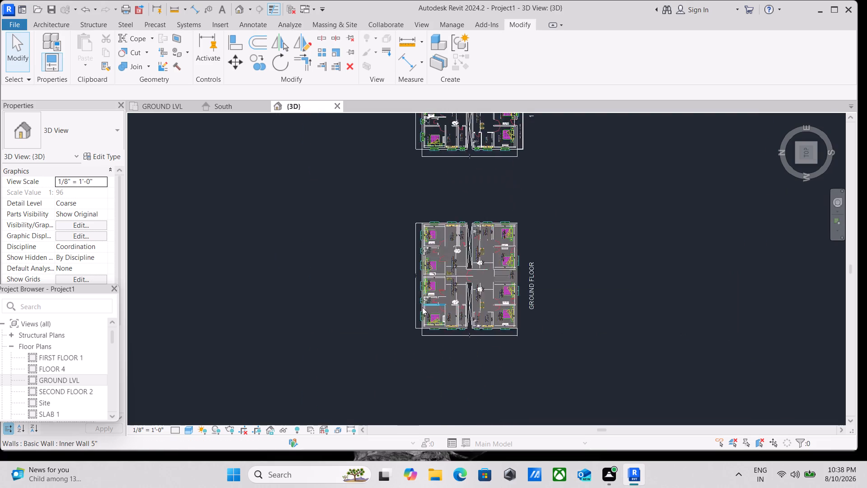
pyautogui.scroll(2, 422, 307)
pyautogui.scroll(12, 452, 281)
pyautogui.scroll(-1, 428, 260)
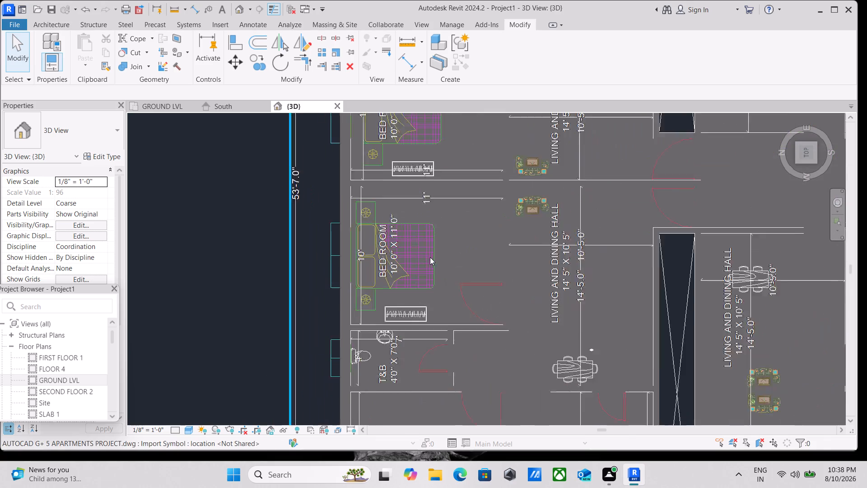
pyautogui.scroll(-2, 430, 257)
pyautogui.moveTo(432, 255); pyautogui.dragTo(443, 183, button='middle')
pyautogui.scroll(3, 446, 262)
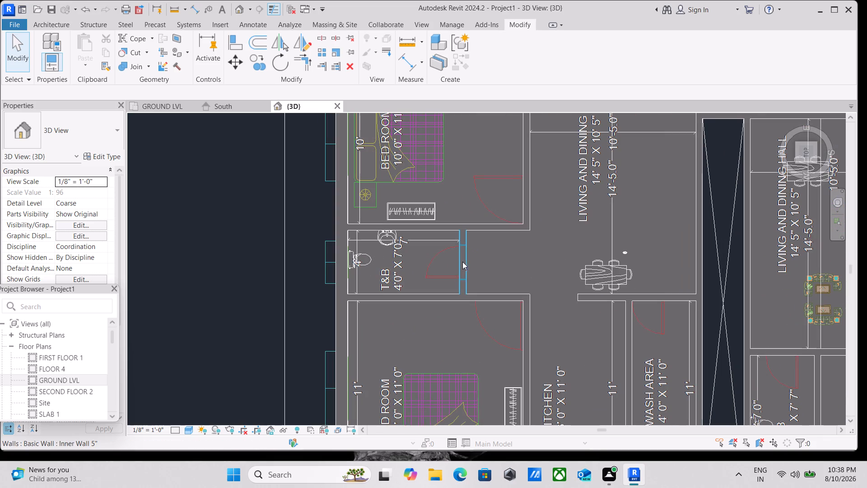
pyautogui.scroll(-1, 471, 323)
pyautogui.moveTo(471, 323); pyautogui.dragTo(461, 268, button='middle')
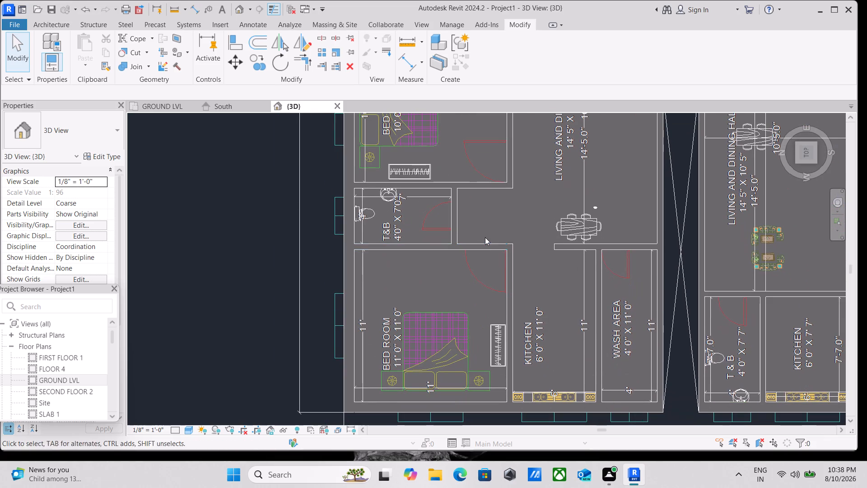
pyautogui.scroll(-1, 516, 279)
pyautogui.moveTo(528, 282); pyautogui.dragTo(473, 296, button='middle')
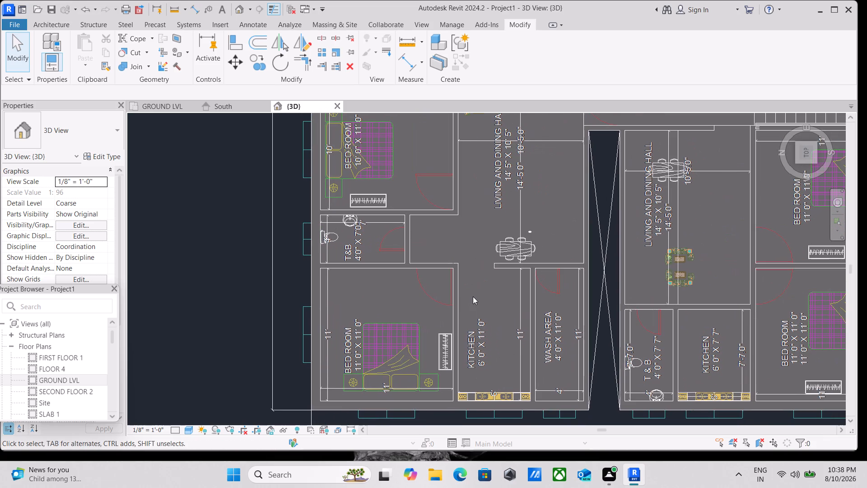
pyautogui.scroll(3, 441, 287)
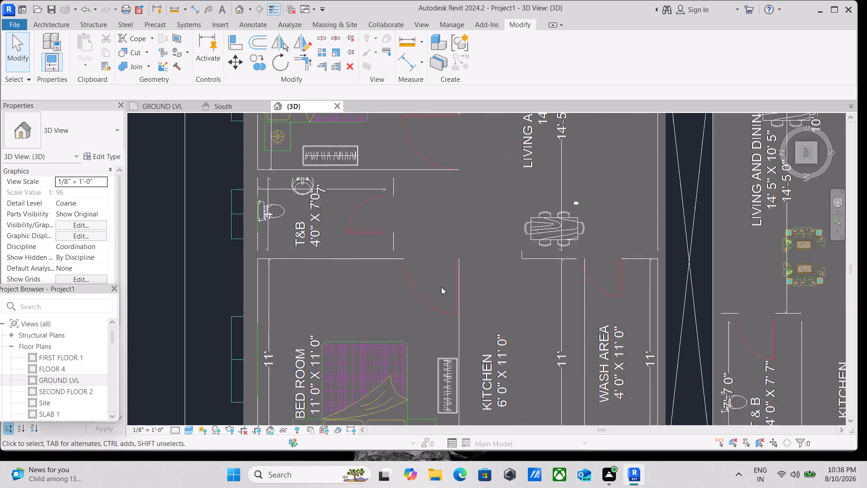
pyautogui.scroll(1, 441, 287)
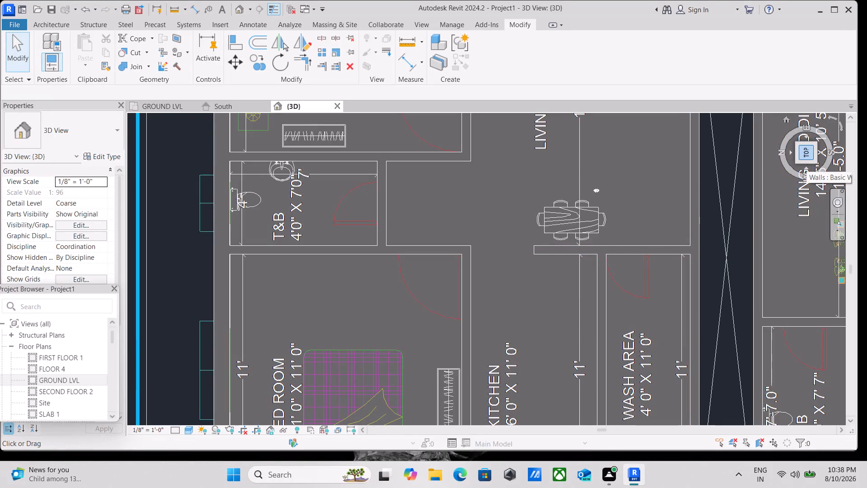
# Inspect the placed panel doors in the west and east apartments in a tilted 3D view from the west.
pyautogui.click(807, 163)
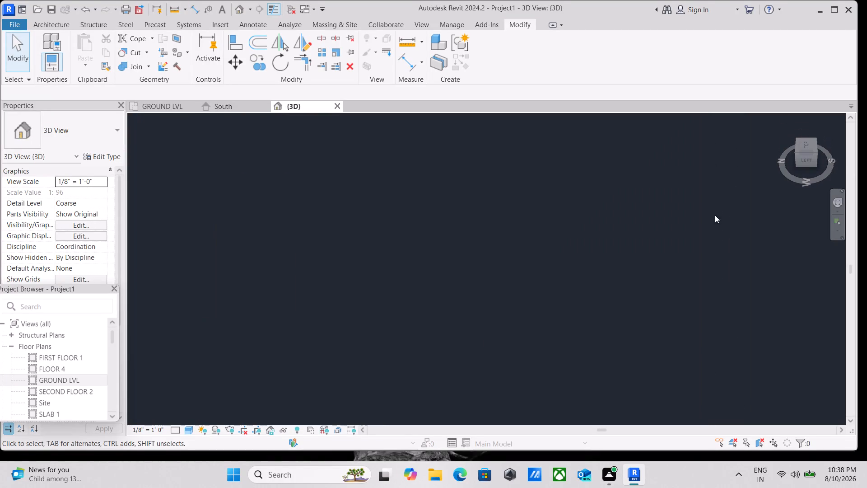
pyautogui.scroll(4, 567, 265)
pyautogui.scroll(7, 414, 380)
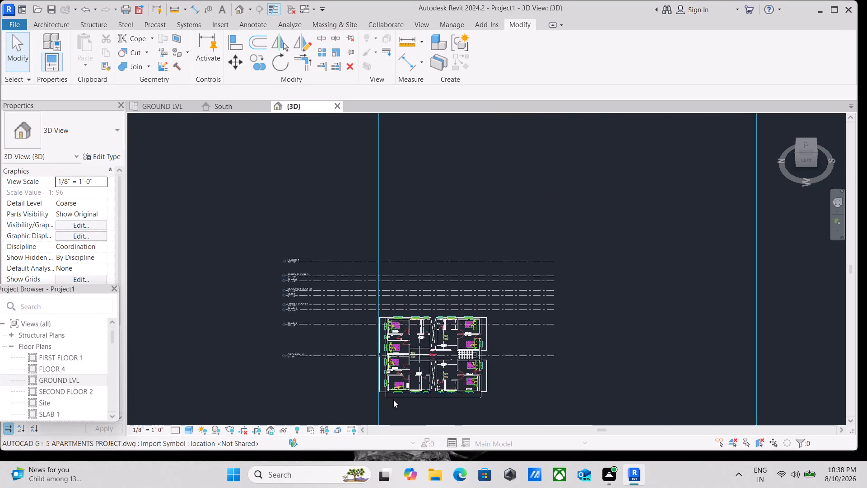
pyautogui.scroll(8, 393, 400)
pyautogui.scroll(-4, 389, 396)
pyautogui.moveTo(384, 400); pyautogui.dragTo(384, 377, button='middle')
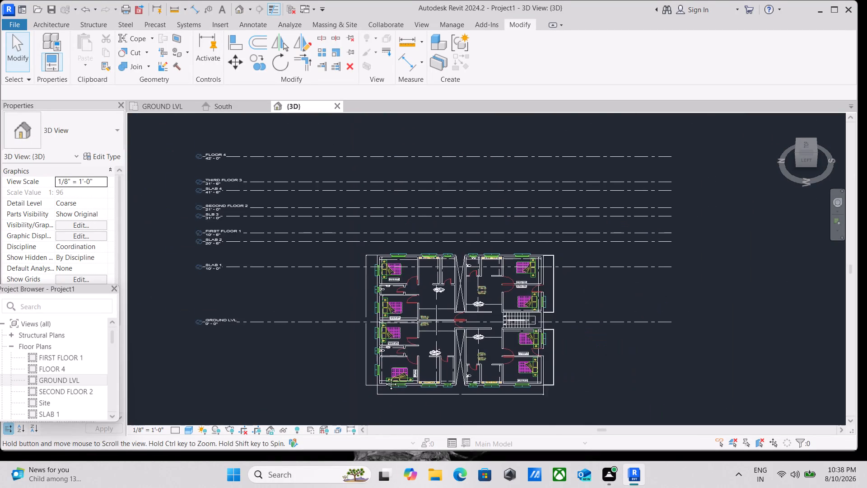
pyautogui.moveTo(384, 377); pyautogui.dragTo(409, 136, button='middle')
pyautogui.scroll(-2, 414, 237)
pyautogui.scroll(9, 405, 288)
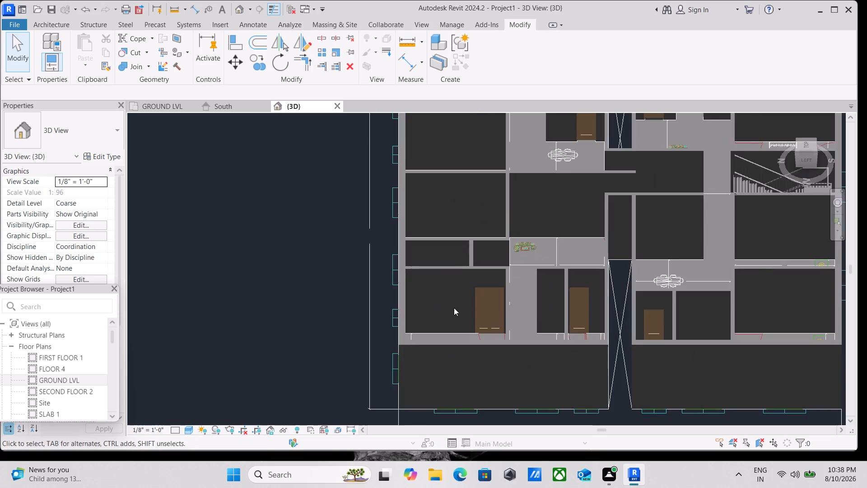
pyautogui.scroll(5, 555, 315)
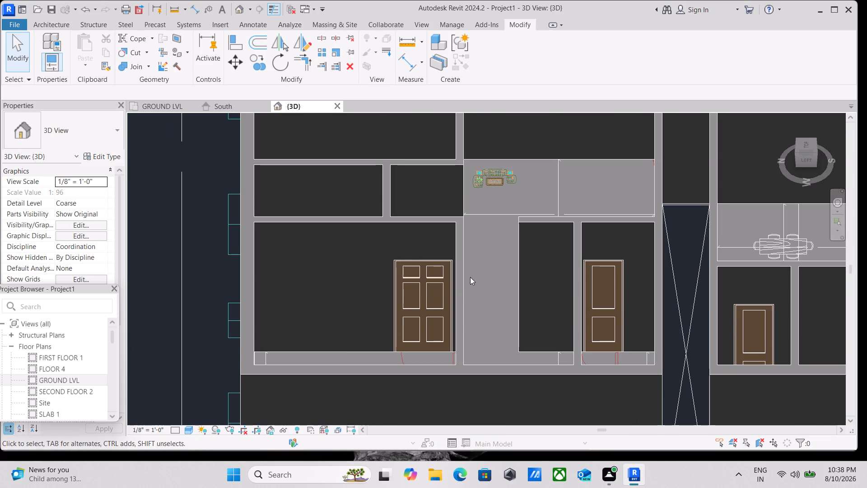
pyautogui.scroll(-4, 425, 291)
pyautogui.moveTo(484, 208); pyautogui.dragTo(406, 343, button='middle')
pyautogui.scroll(-1, 461, 204)
pyautogui.moveTo(451, 204); pyautogui.dragTo(392, 314, button='middle')
pyautogui.scroll(3, 394, 310)
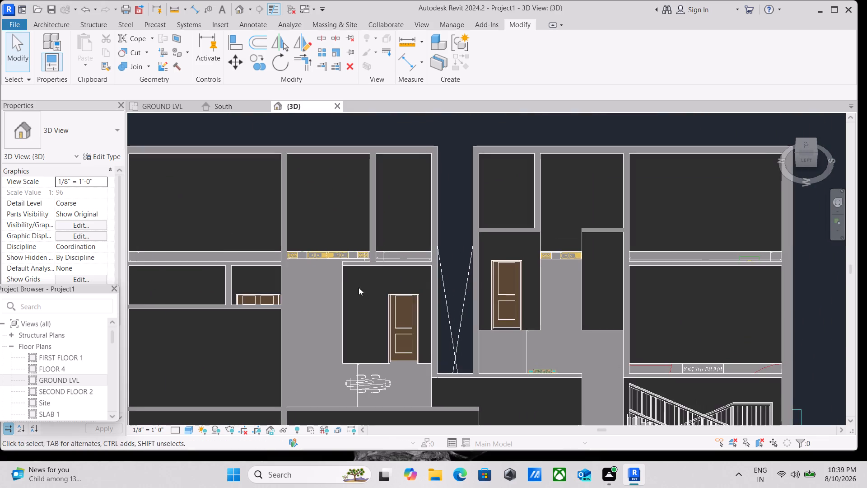
pyautogui.scroll(4, 336, 274)
pyautogui.scroll(-2, 332, 273)
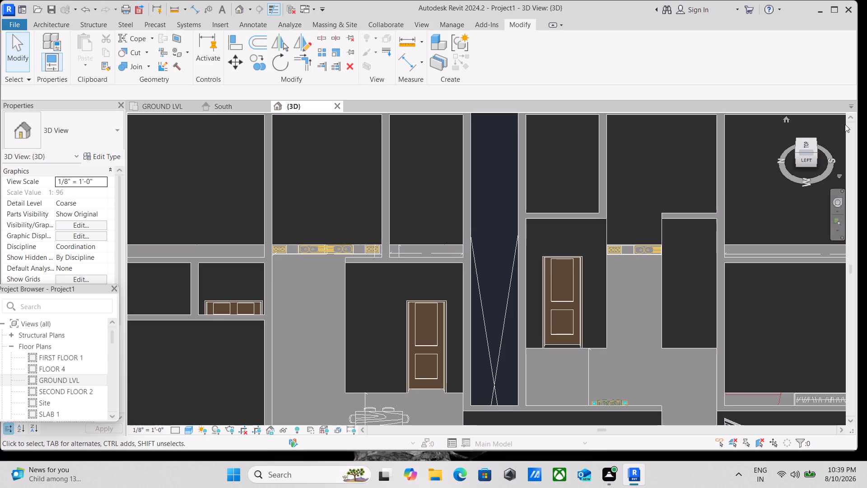
# Examine the northeast apartment's bedroom, toilet, kitchen and wash area from directly above in 3D against the imported plan.
pyautogui.click(807, 144)
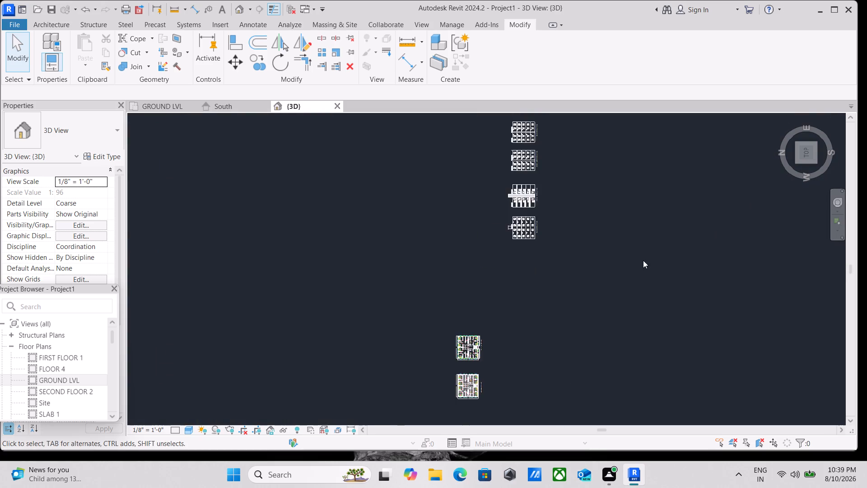
pyautogui.scroll(4, 603, 258)
pyautogui.scroll(-2, 485, 249)
pyautogui.moveTo(478, 271); pyautogui.dragTo(527, 140, button='middle')
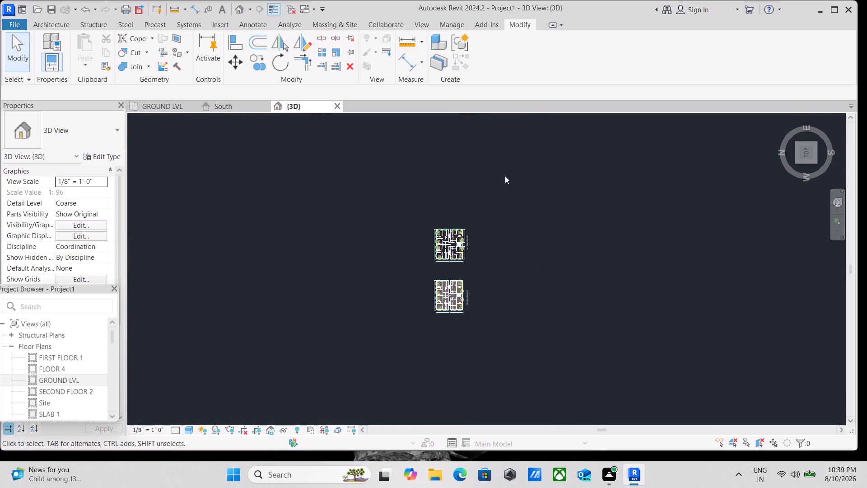
pyautogui.scroll(5, 444, 223)
pyautogui.scroll(4, 427, 288)
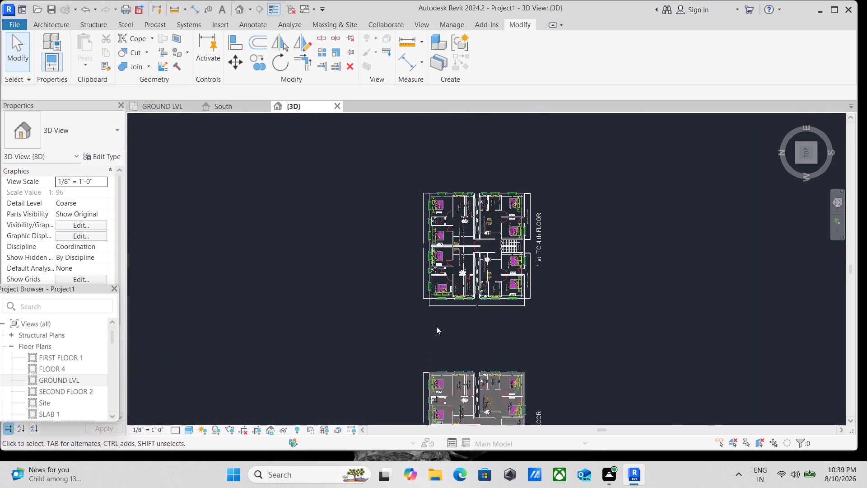
pyautogui.scroll(-2, 455, 343)
pyautogui.moveTo(464, 328); pyautogui.dragTo(486, 194, button='middle')
pyautogui.scroll(9, 468, 250)
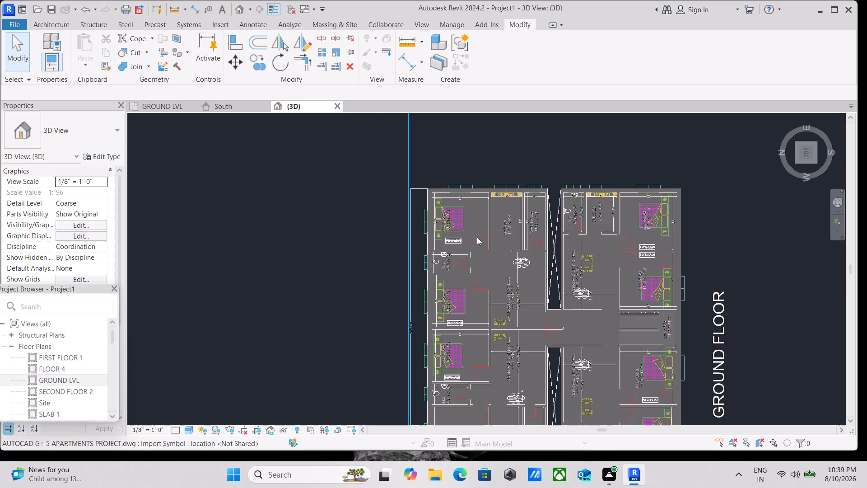
pyautogui.scroll(11, 477, 237)
pyautogui.moveTo(475, 165); pyautogui.dragTo(455, 248, button='middle')
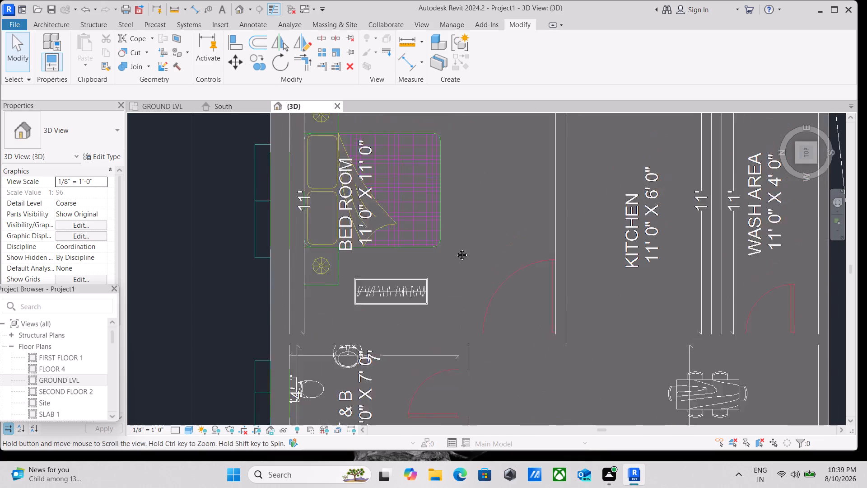
pyautogui.moveTo(455, 248); pyautogui.dragTo(452, 262, button='middle')
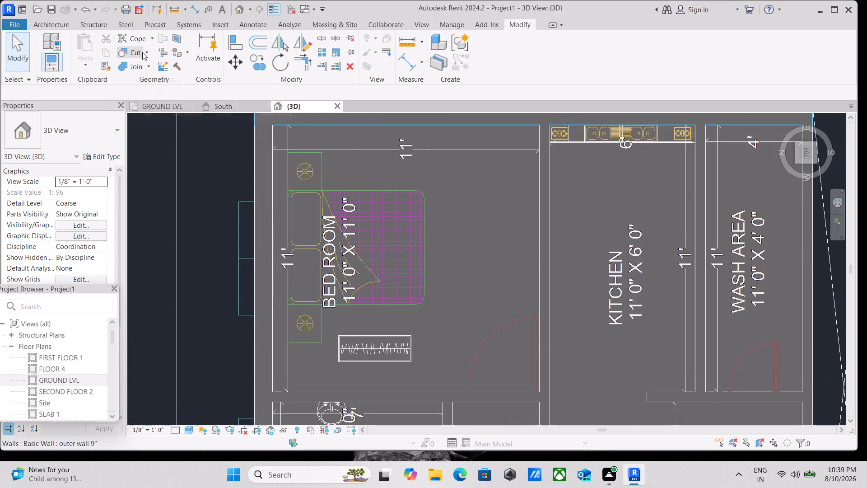
pyautogui.scroll(-4, 428, 222)
pyautogui.moveTo(453, 208); pyautogui.dragTo(454, 167, button='middle')
pyautogui.moveTo(445, 219); pyautogui.dragTo(445, 238, button='middle')
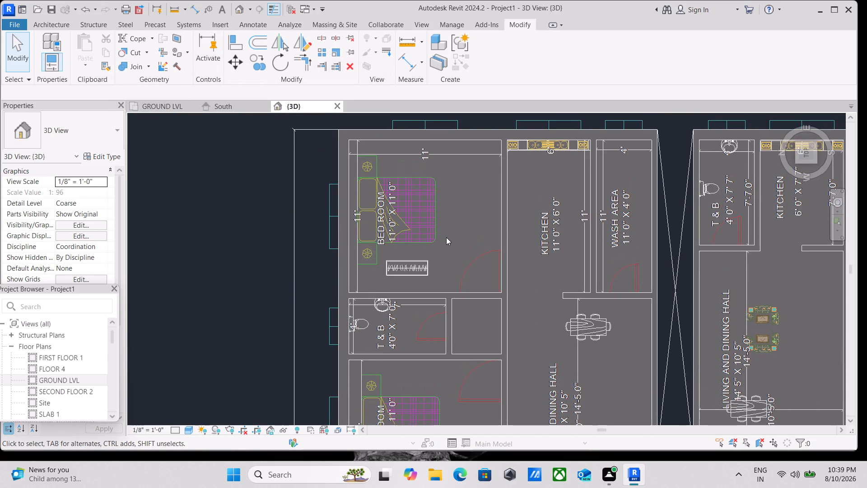
pyautogui.moveTo(450, 225); pyautogui.dragTo(406, 233, button='middle')
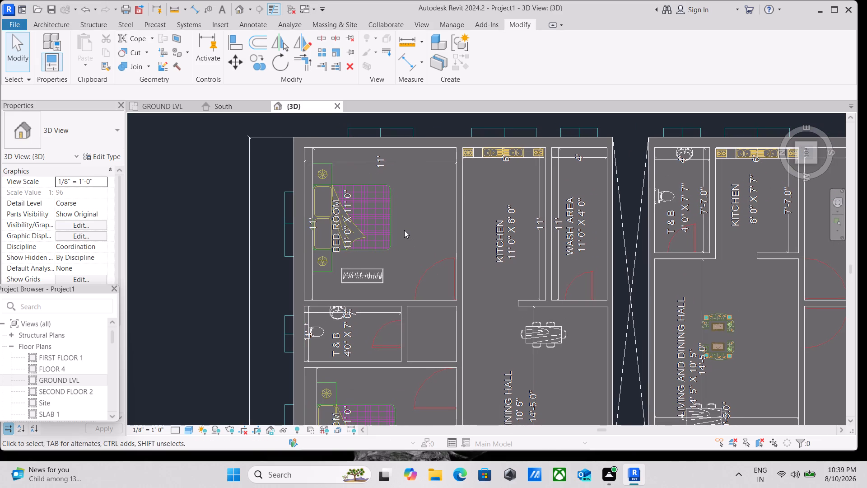
# Start the Window command and open the imperial US library folder for loading a window family.
pyautogui.write('wn')
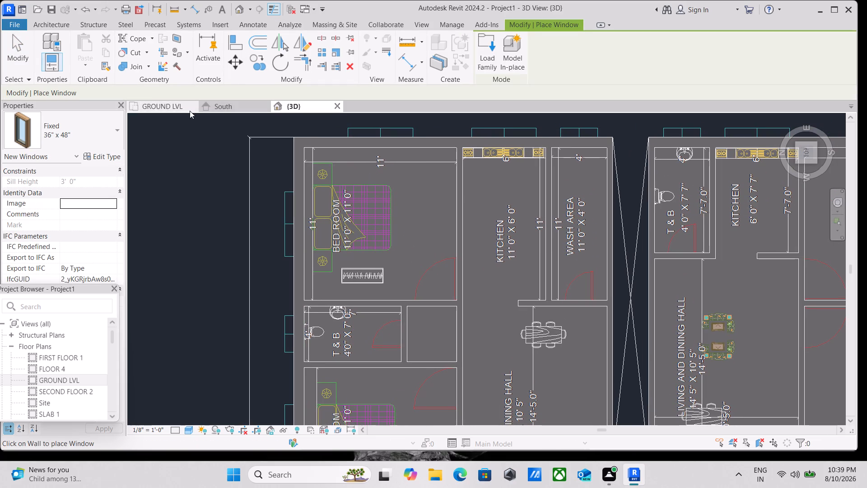
pyautogui.click(489, 52)
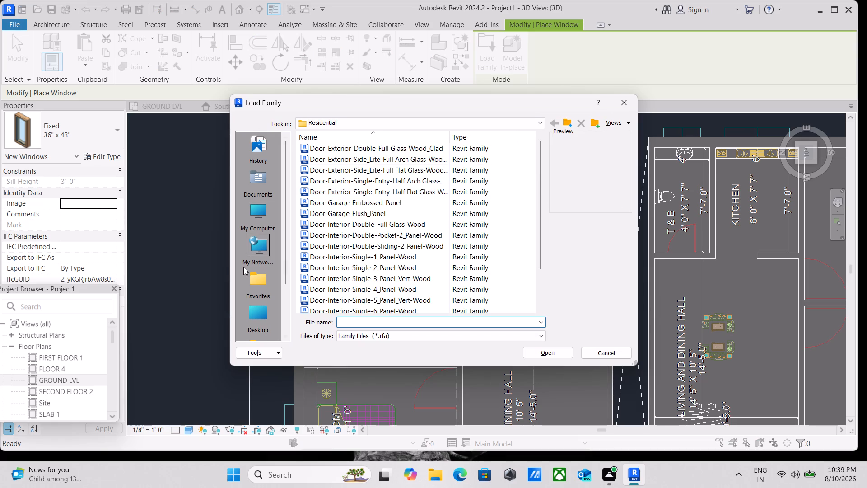
pyautogui.scroll(-4, 252, 263)
pyautogui.scroll(3, 252, 263)
pyautogui.scroll(-3, 268, 214)
pyautogui.scroll(3, 266, 214)
pyautogui.doubleClick(268, 179)
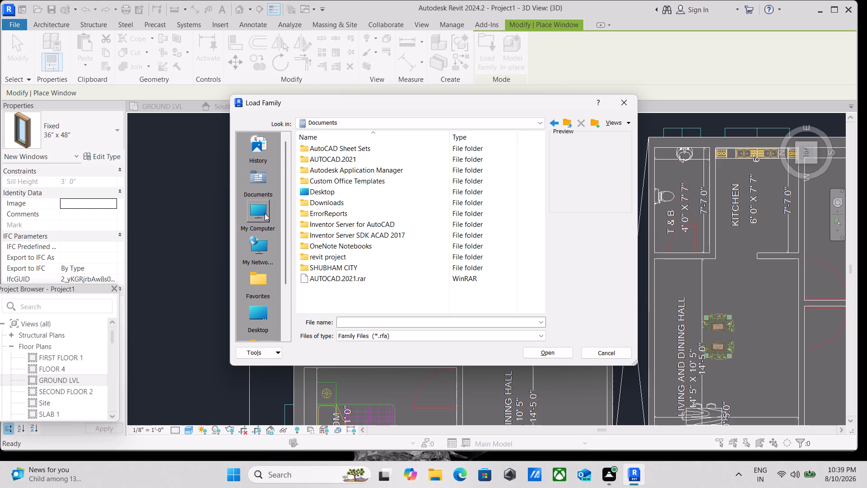
pyautogui.doubleClick(265, 213)
pyautogui.doubleClick(264, 174)
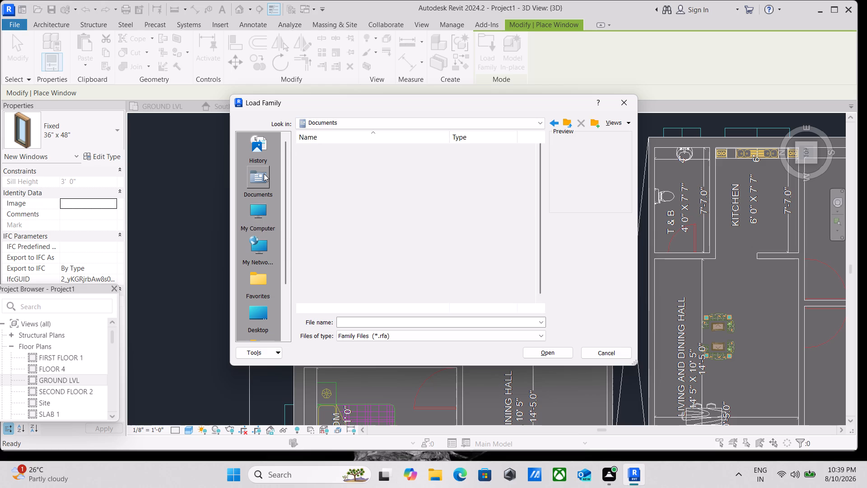
pyautogui.scroll(-4, 322, 210)
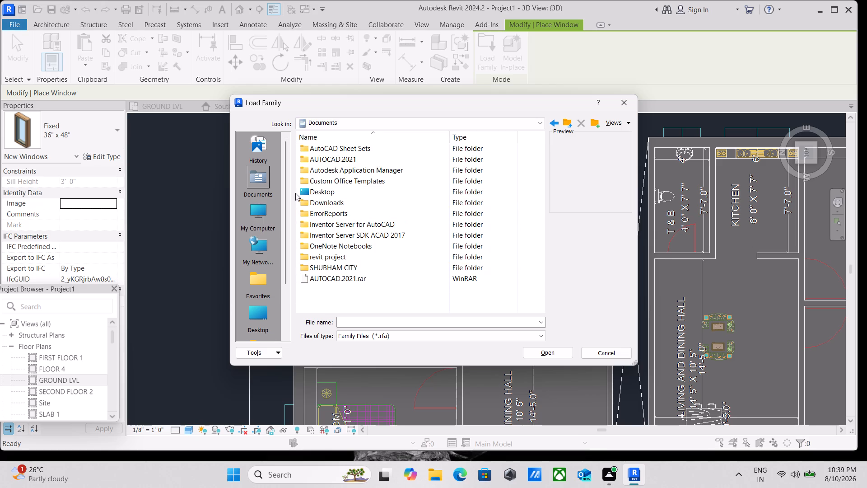
pyautogui.scroll(-2, 247, 313)
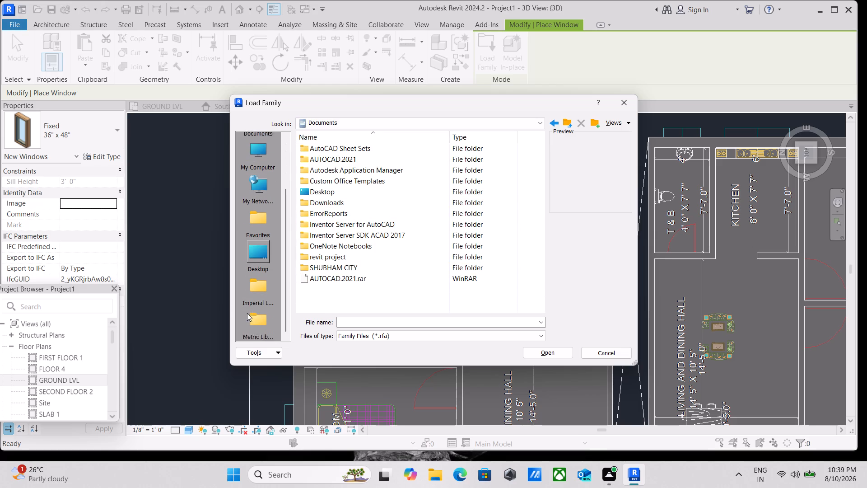
pyautogui.doubleClick(255, 291)
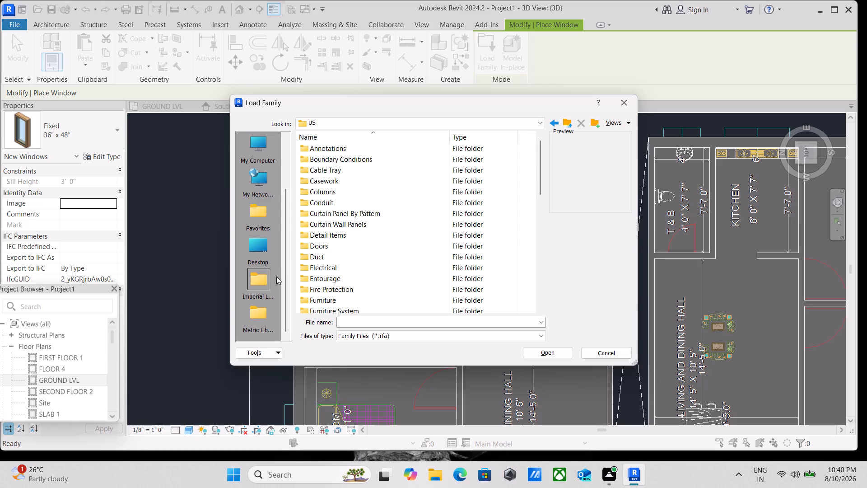
# Look through the US library's category folders for the one holding window families.
pyautogui.scroll(-8, 343, 197)
pyautogui.scroll(-2, 317, 280)
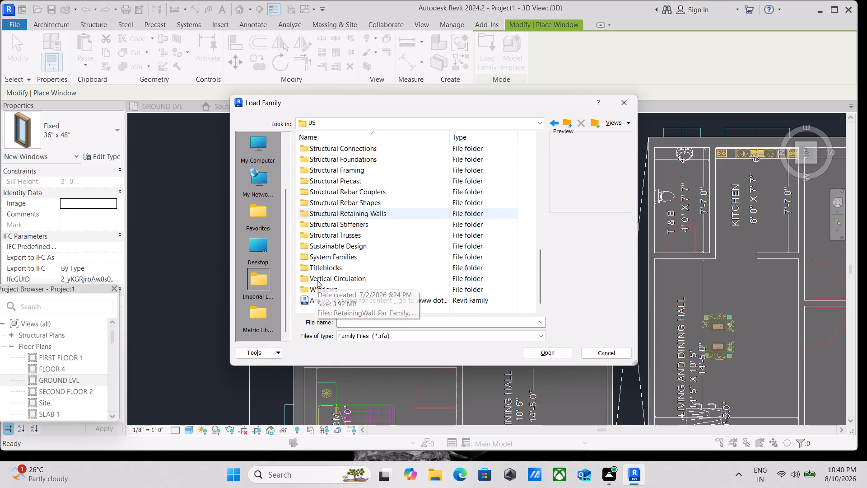
pyautogui.scroll(-3, 317, 280)
pyautogui.scroll(5, 322, 292)
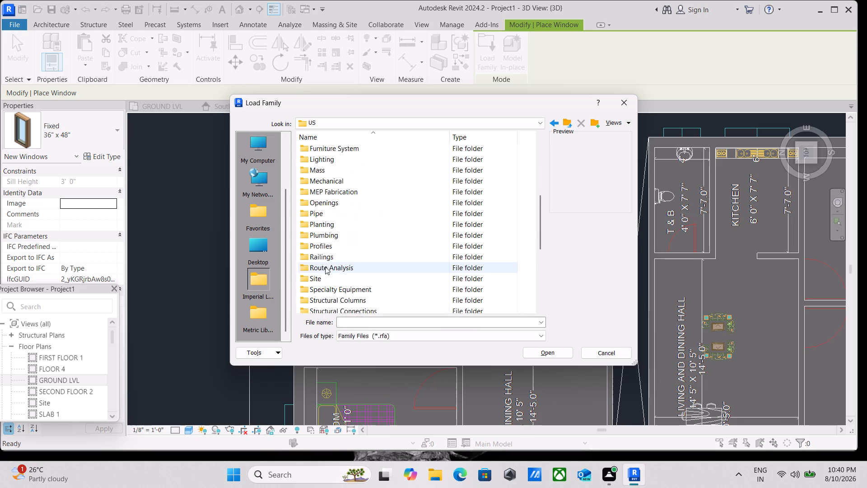
pyautogui.scroll(5, 324, 227)
pyautogui.scroll(-10, 324, 227)
pyautogui.scroll(-3, 323, 294)
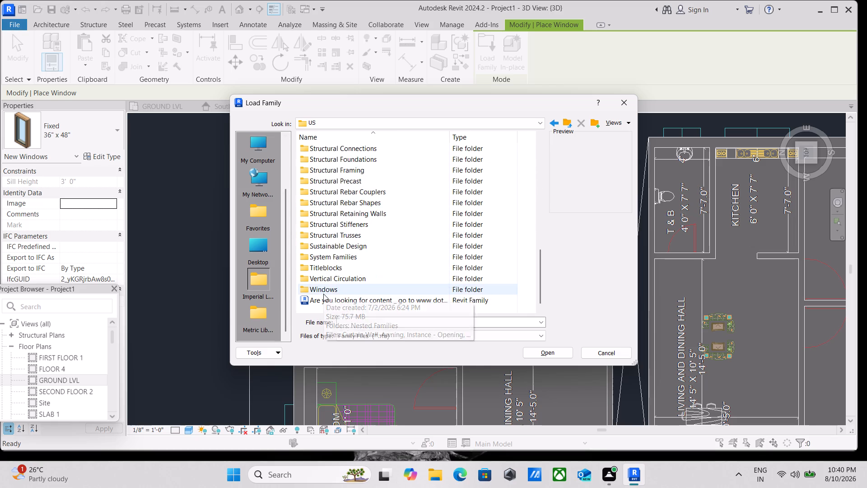
pyautogui.scroll(-1, 323, 294)
pyautogui.scroll(3, 367, 280)
pyautogui.scroll(3, 351, 194)
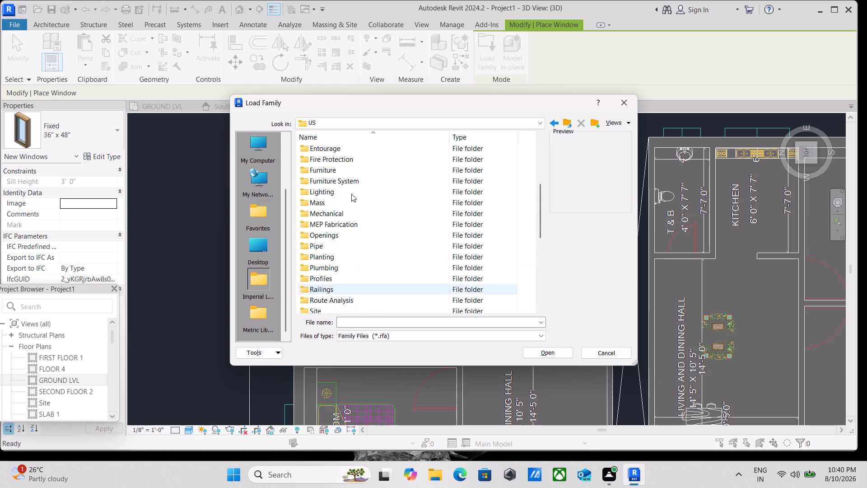
pyautogui.scroll(-2, 346, 194)
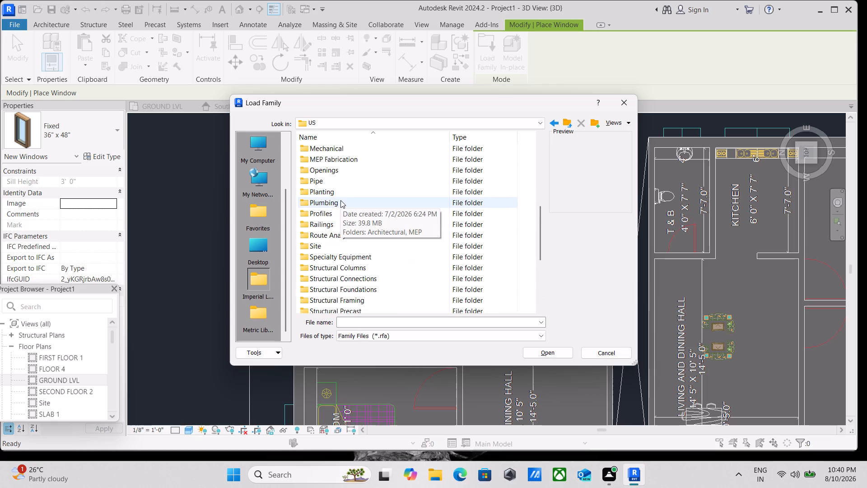
pyautogui.scroll(3, 337, 190)
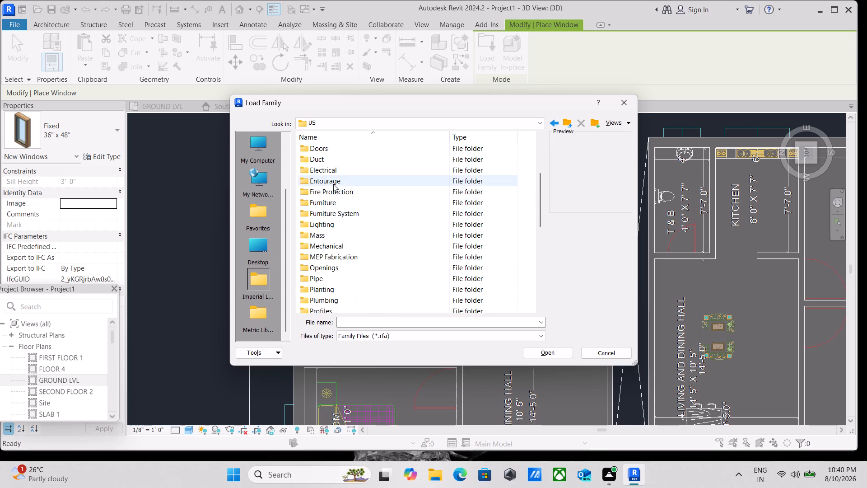
pyautogui.scroll(-2, 315, 221)
pyautogui.scroll(2, 316, 219)
pyautogui.scroll(-1, 321, 197)
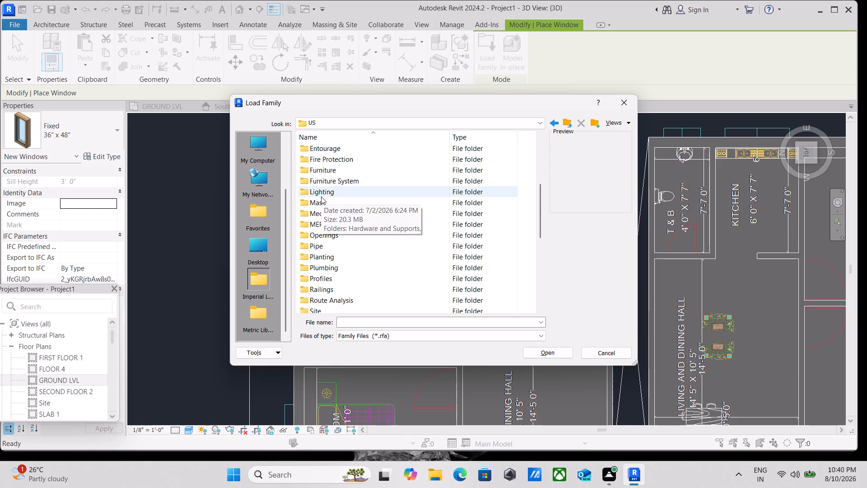
pyautogui.scroll(-1, 319, 198)
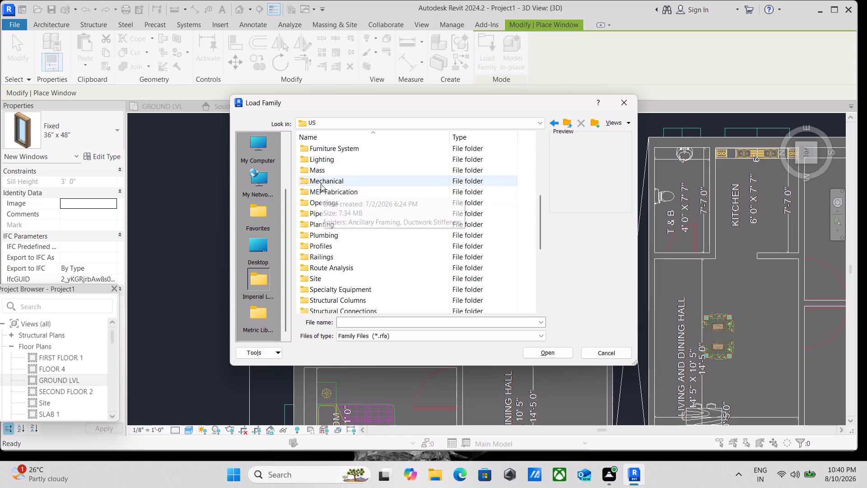
pyautogui.scroll(-2, 317, 206)
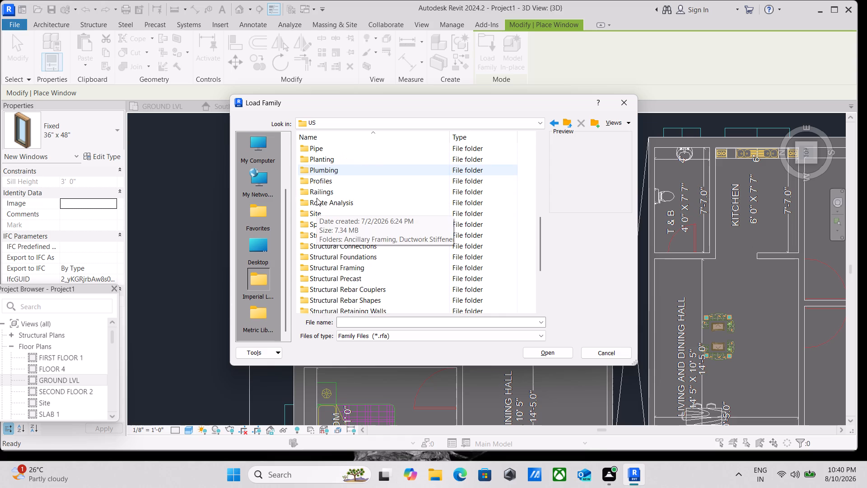
pyautogui.scroll(-4, 317, 197)
pyautogui.scroll(8, 317, 197)
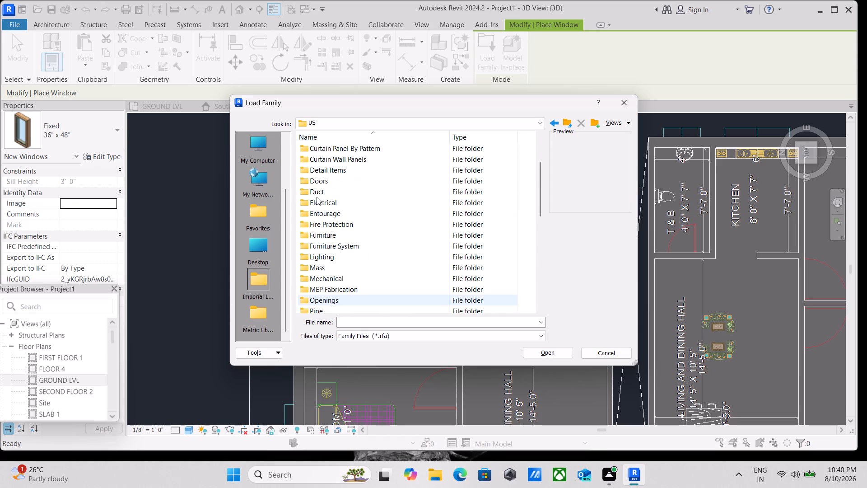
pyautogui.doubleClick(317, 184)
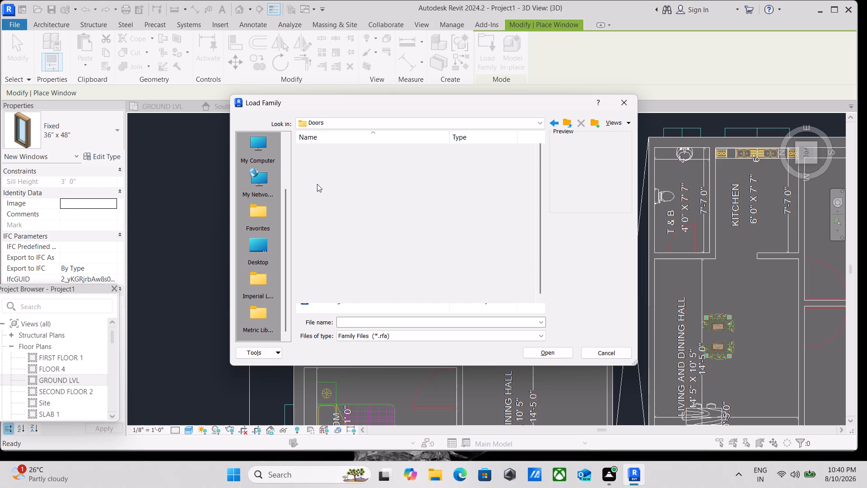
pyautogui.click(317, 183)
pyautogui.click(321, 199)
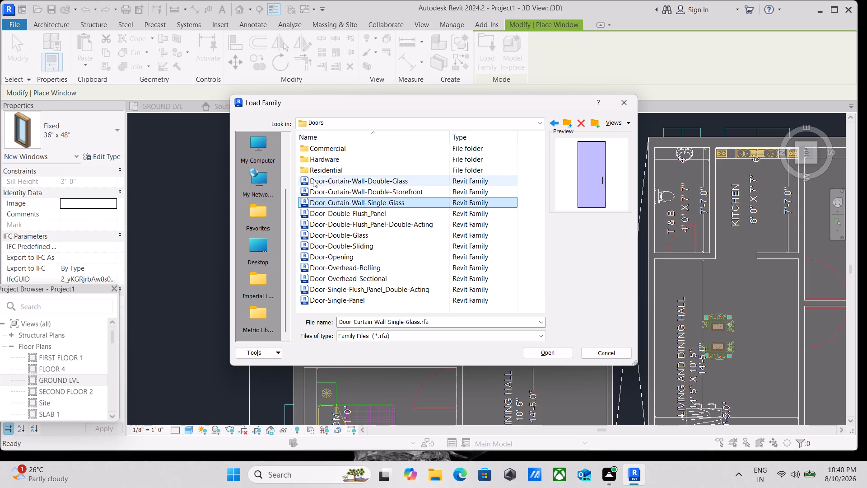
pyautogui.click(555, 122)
# Open the Windows folder of the US family library.
pyautogui.scroll(-2, 358, 174)
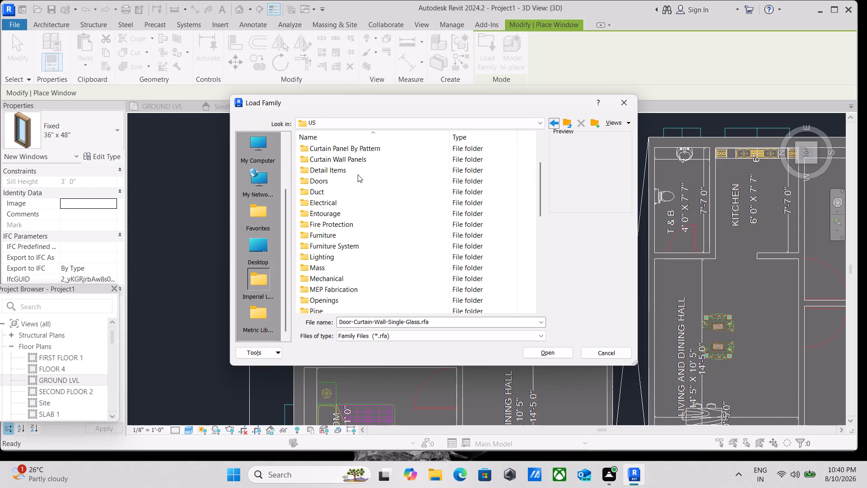
pyautogui.scroll(6, 358, 174)
pyautogui.scroll(-5, 348, 183)
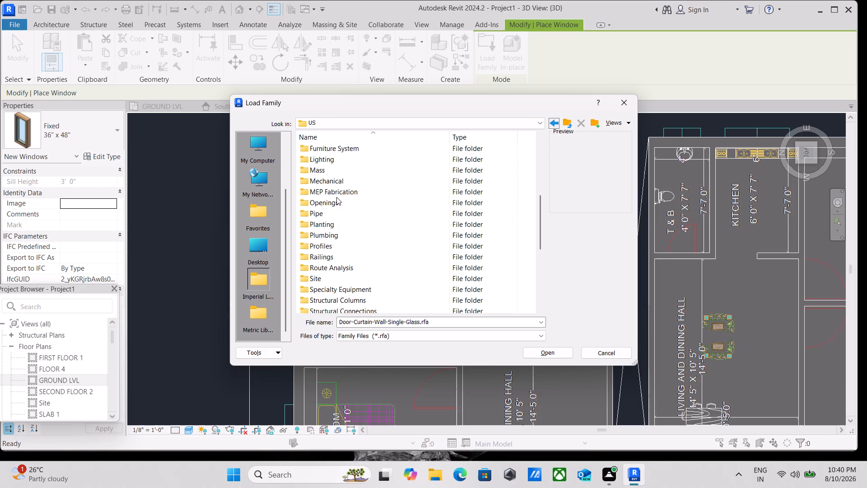
pyautogui.scroll(-9, 336, 202)
pyautogui.scroll(3, 335, 204)
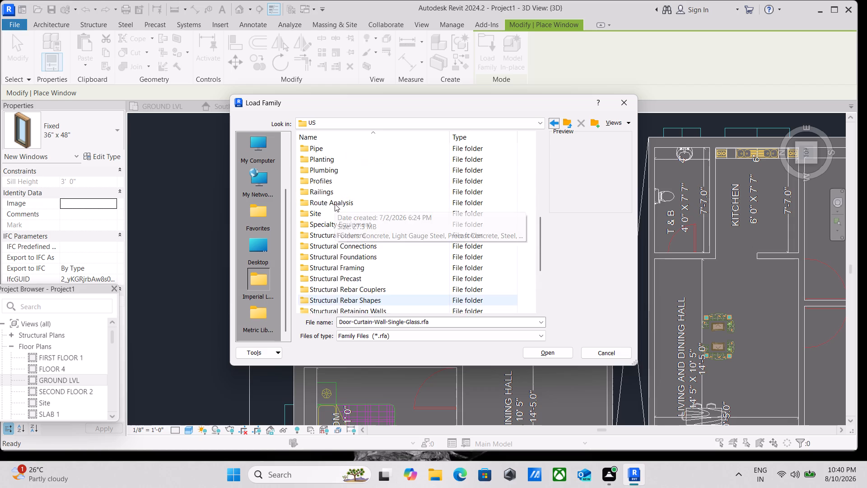
pyautogui.scroll(-5, 335, 204)
pyautogui.doubleClick(310, 293)
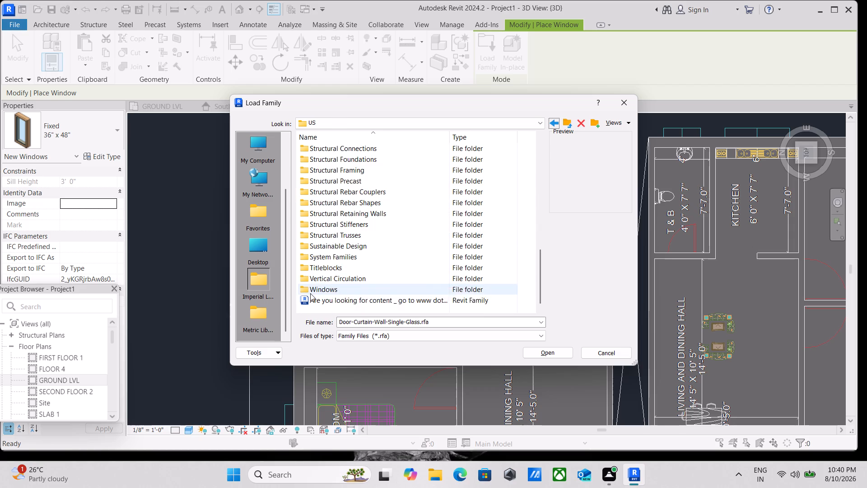
# Preview the skylight, awning, bay, bow and casement window families in the Windows folder to compare their designs.
pyautogui.click(341, 174)
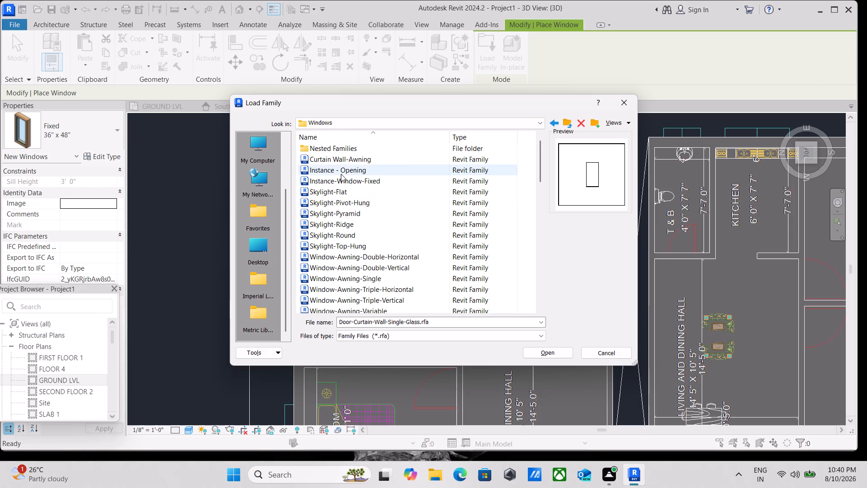
pyautogui.click(336, 188)
pyautogui.click(329, 201)
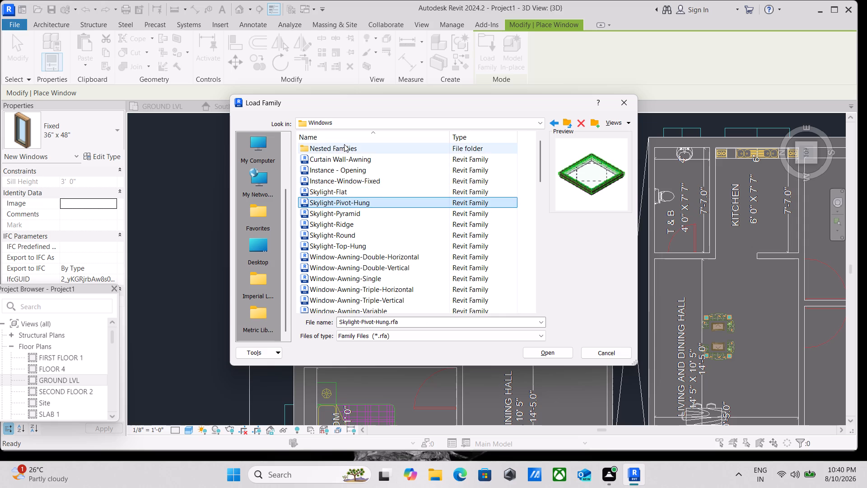
pyautogui.scroll(-1, 333, 251)
pyautogui.click(333, 254)
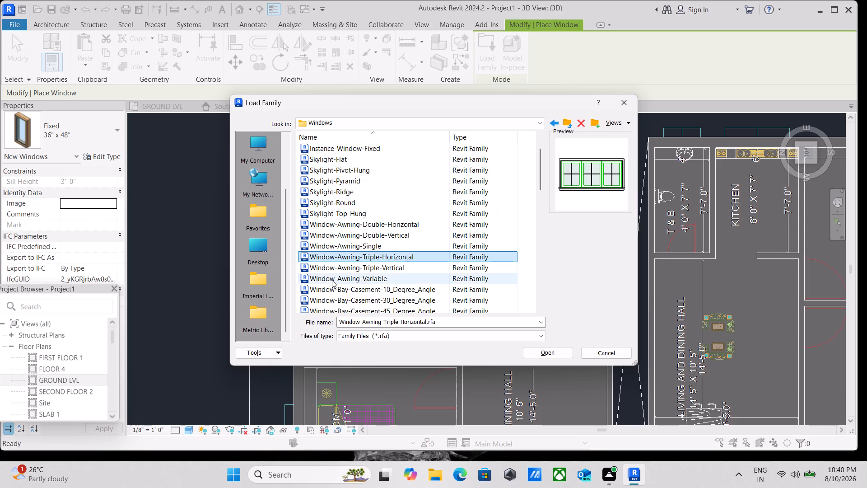
pyautogui.click(332, 280)
pyautogui.scroll(-3, 329, 280)
pyautogui.click(331, 271)
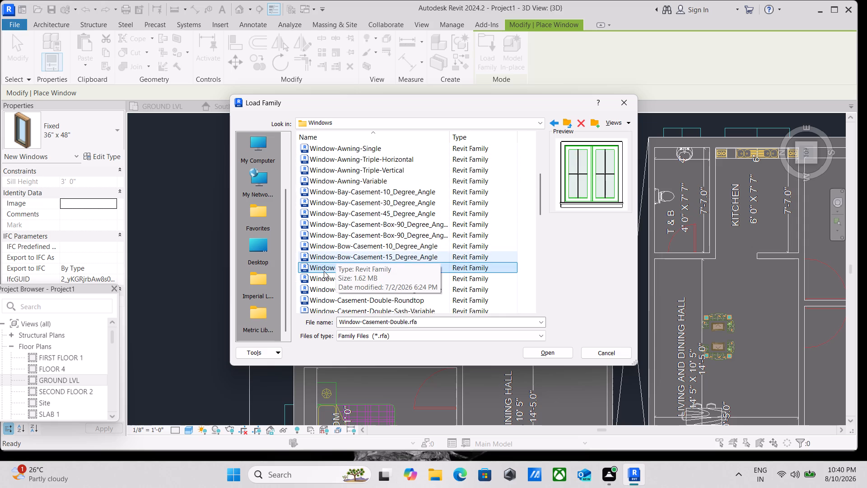
pyautogui.click(324, 271)
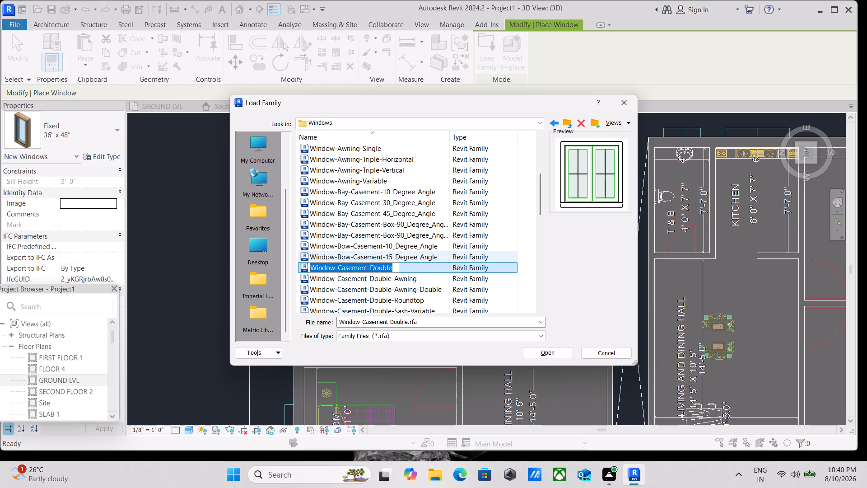
pyautogui.click(341, 251)
pyautogui.click(345, 263)
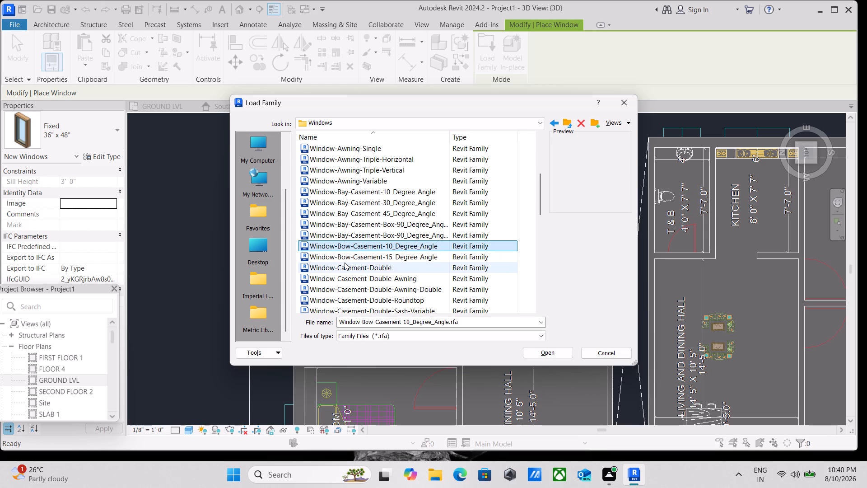
pyautogui.click(345, 258)
pyautogui.click(347, 250)
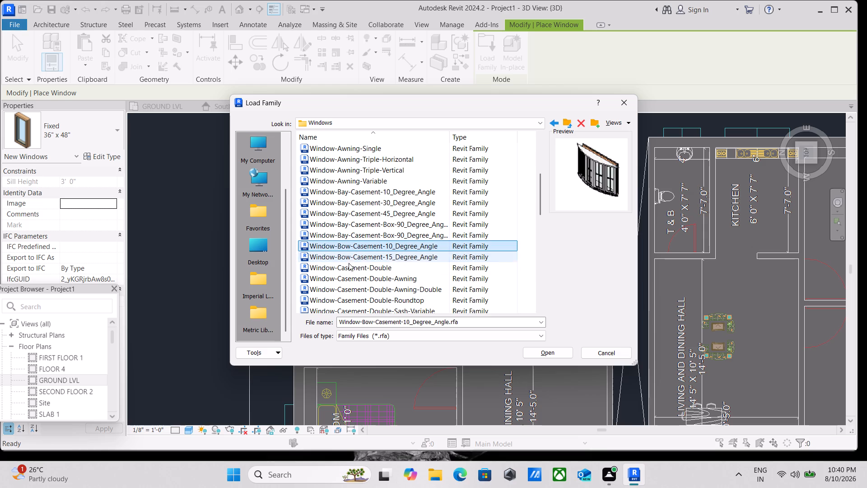
pyautogui.click(351, 276)
# Load the Window-Casement-Double family with its 48" x 48" type, overwriting the existing version and its parameter values.
pyautogui.click(350, 268)
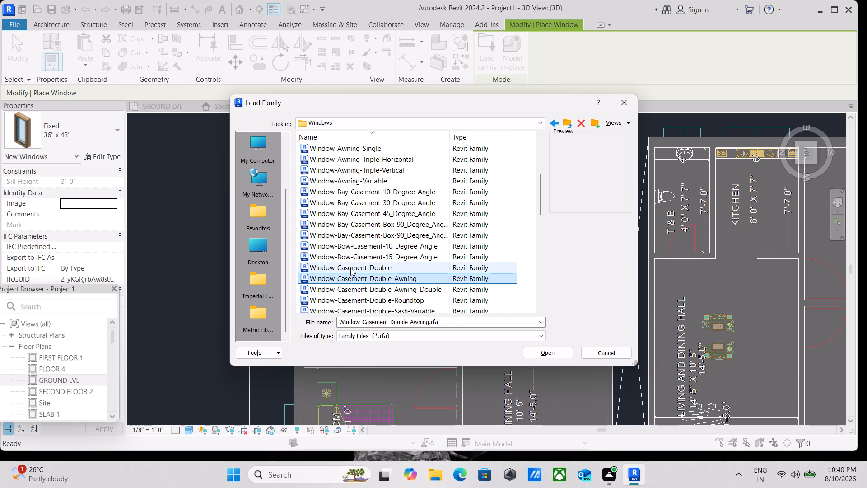
pyautogui.click(546, 355)
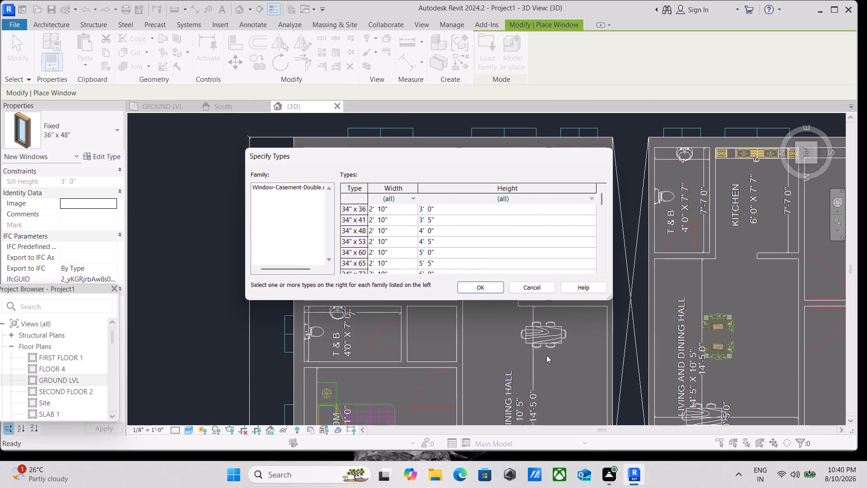
pyautogui.scroll(-2, 420, 155)
pyautogui.scroll(-4, 380, 227)
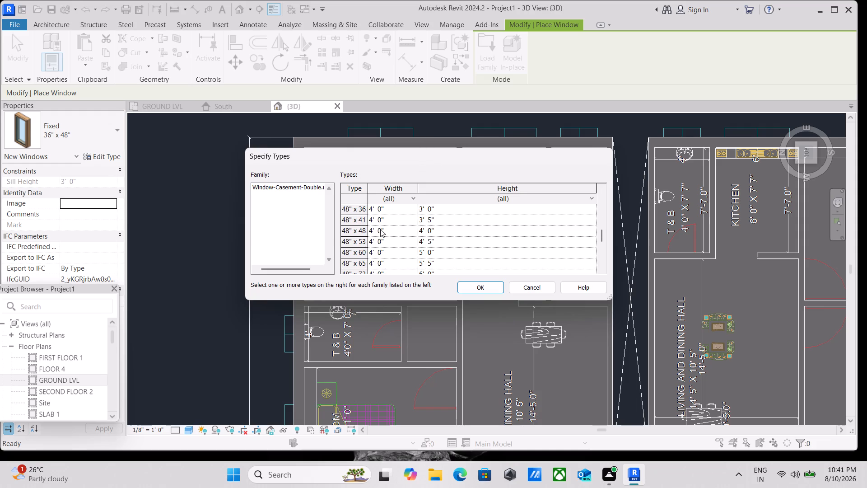
pyautogui.scroll(-2, 380, 229)
pyautogui.scroll(2, 380, 229)
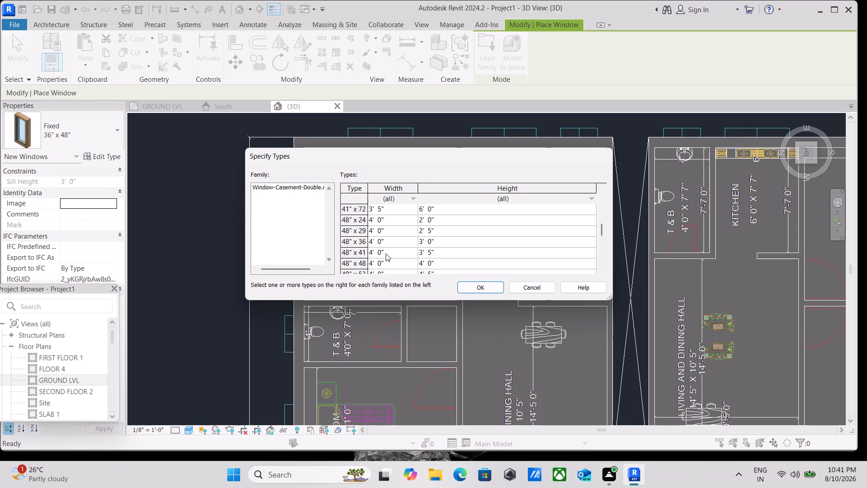
pyautogui.click(387, 263)
pyautogui.click(478, 287)
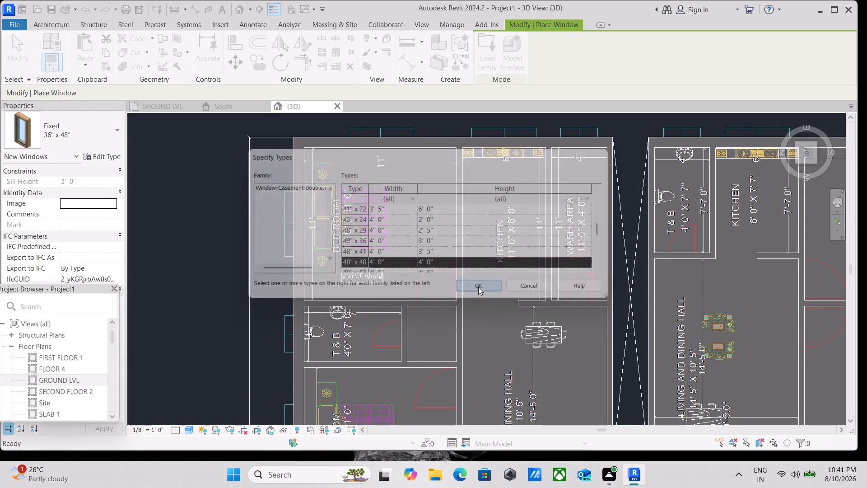
pyautogui.click(474, 242)
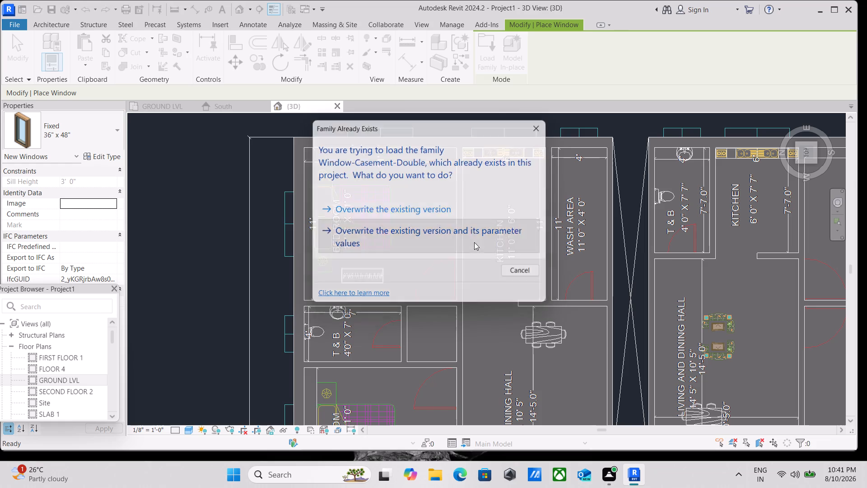
# Open the GROUND LVL floor plan.
pyautogui.scroll(-1, 280, 226)
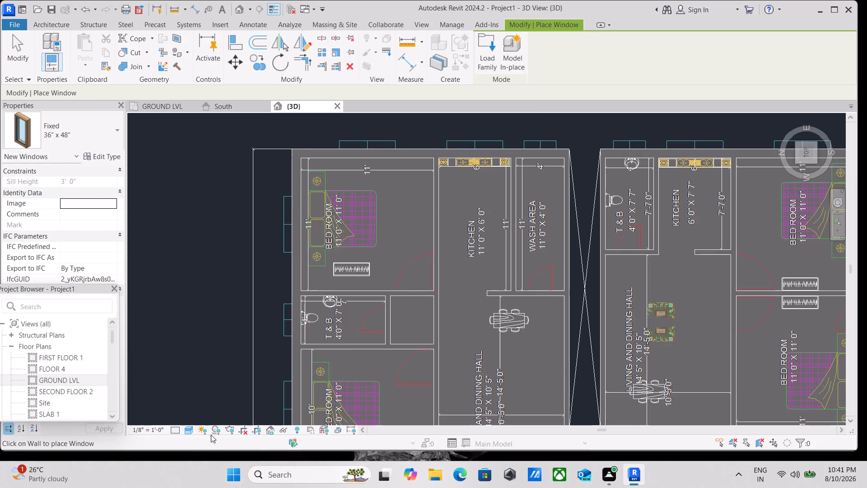
pyautogui.doubleClick(61, 379)
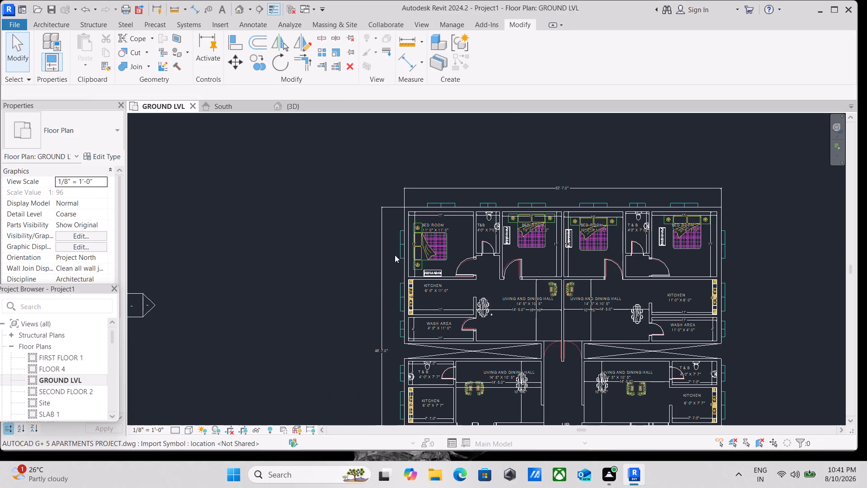
# Start the Window command at the northwest bedroom's west wall and check which window types are available in the project.
pyautogui.write('wn')
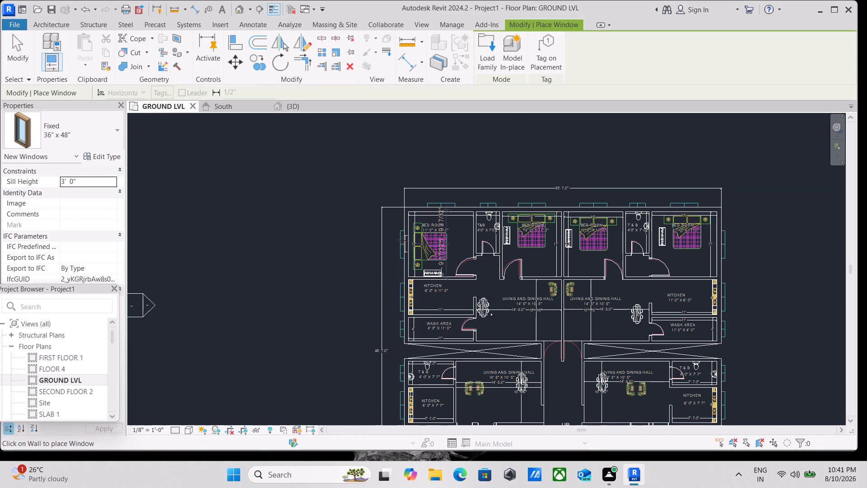
pyautogui.scroll(10, 402, 240)
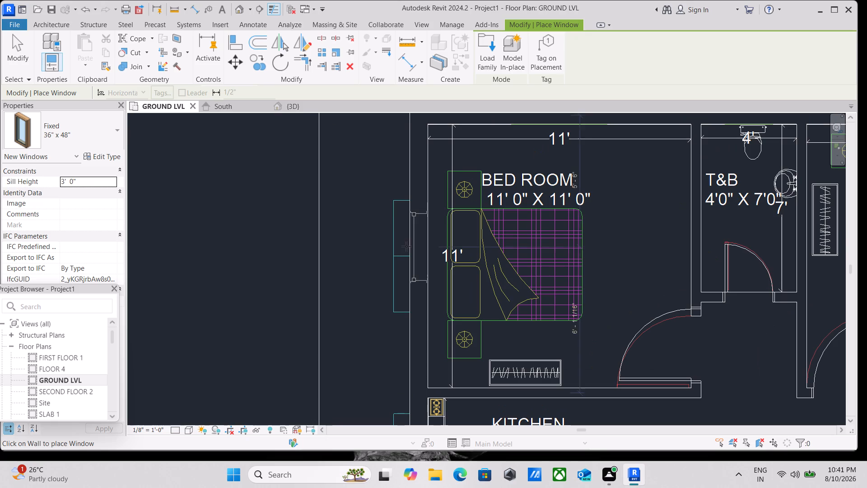
pyautogui.click(116, 128)
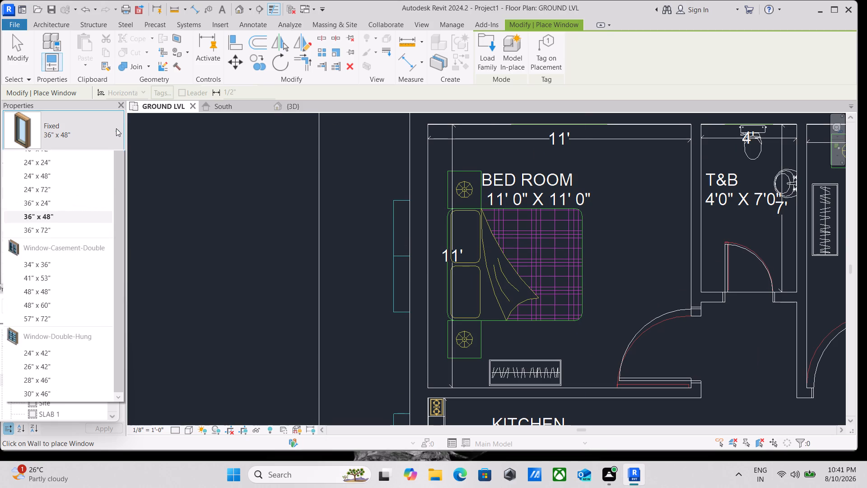
# Reopen the library's Windows folder for loading a family and compare the previews of the skylight, awning and bay casement families.
pyautogui.click(478, 50)
pyautogui.click(341, 209)
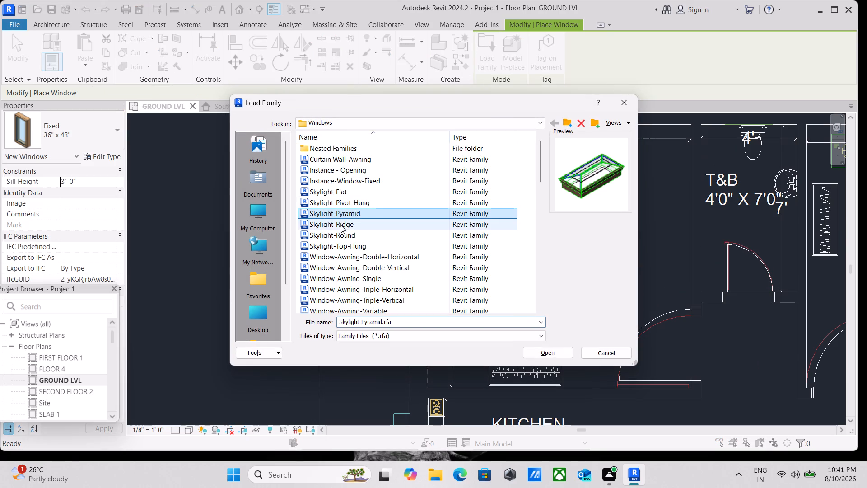
pyautogui.click(340, 231)
pyautogui.scroll(-2, 339, 309)
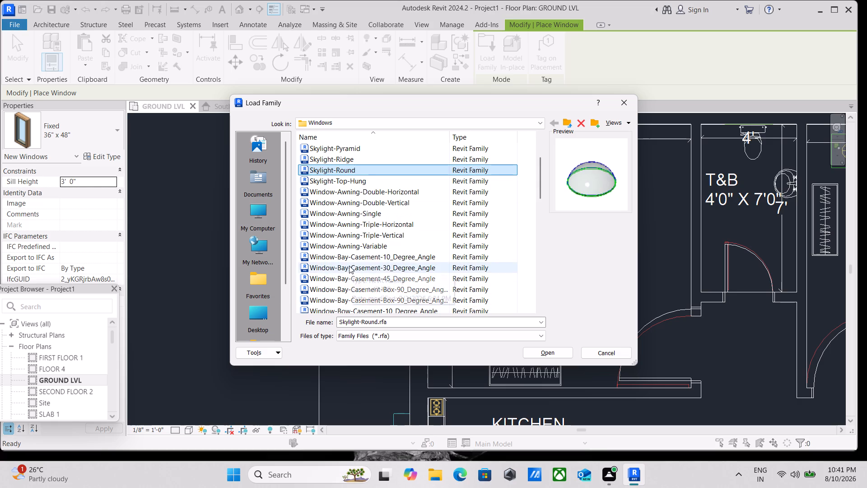
pyautogui.click(349, 266)
pyautogui.click(350, 247)
pyautogui.click(351, 231)
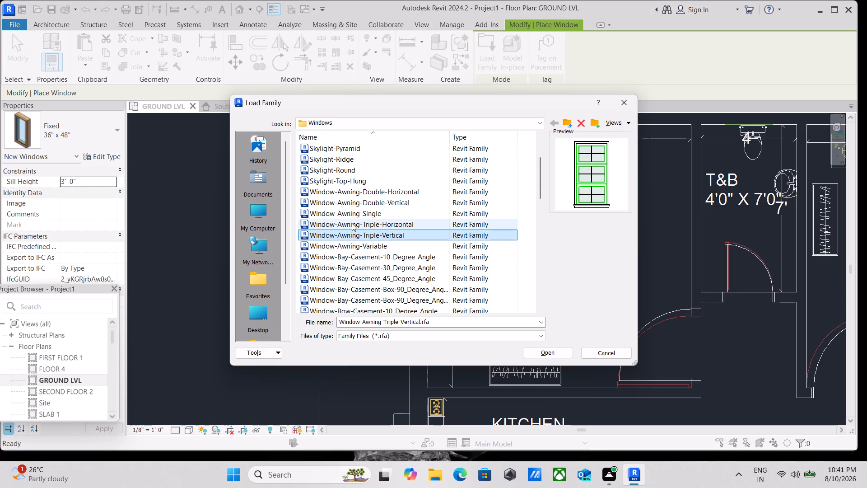
pyautogui.click(352, 223)
pyautogui.click(352, 218)
pyautogui.click(352, 202)
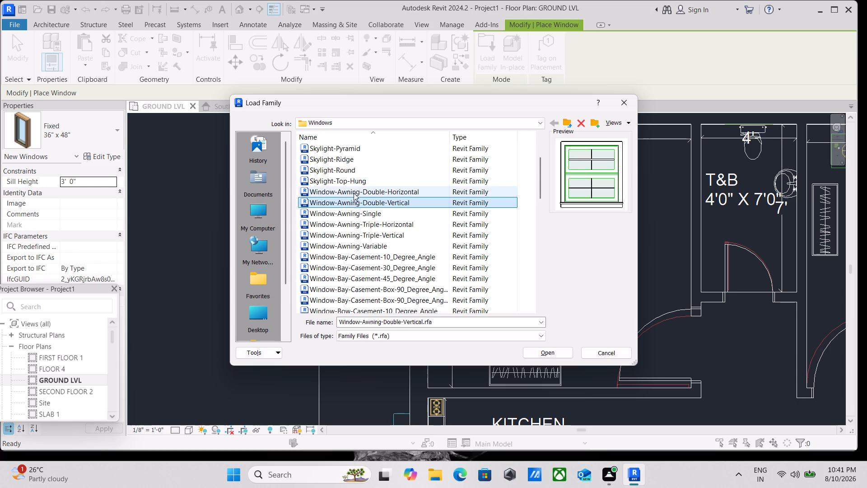
pyautogui.click(354, 193)
pyautogui.click(353, 181)
pyautogui.click(351, 169)
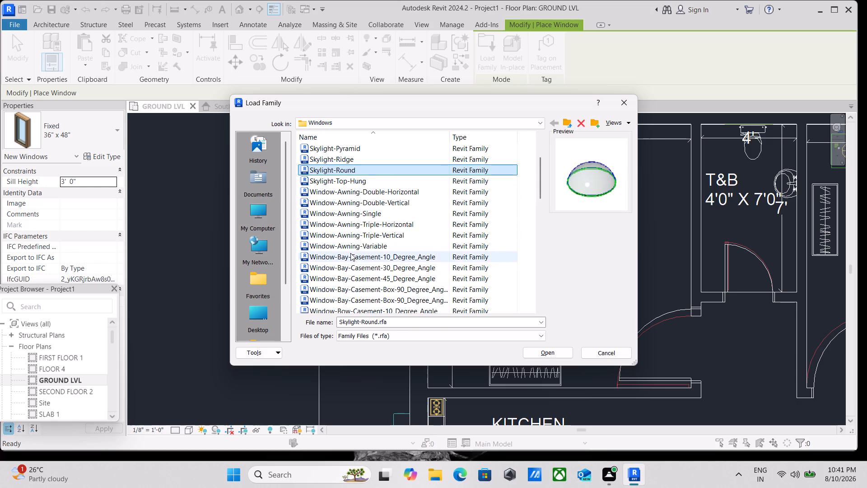
pyautogui.click(351, 272)
pyautogui.click(352, 256)
pyautogui.click(349, 244)
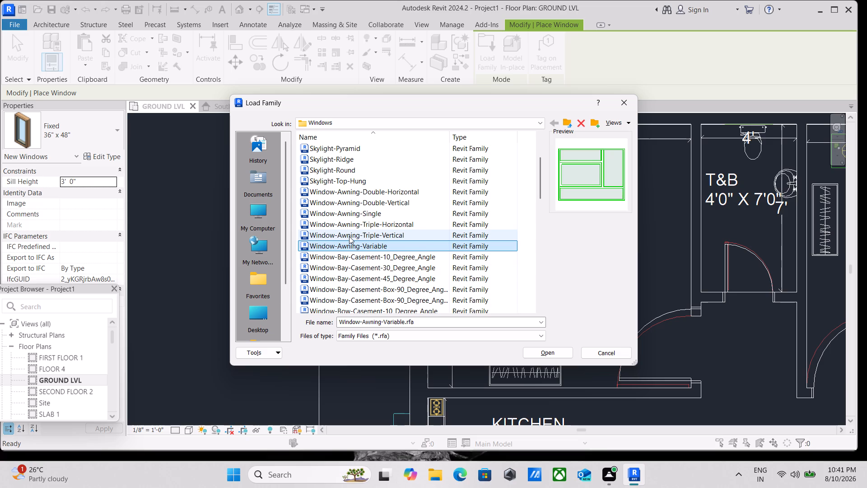
pyautogui.click(349, 236)
pyautogui.click(350, 226)
pyautogui.click(350, 213)
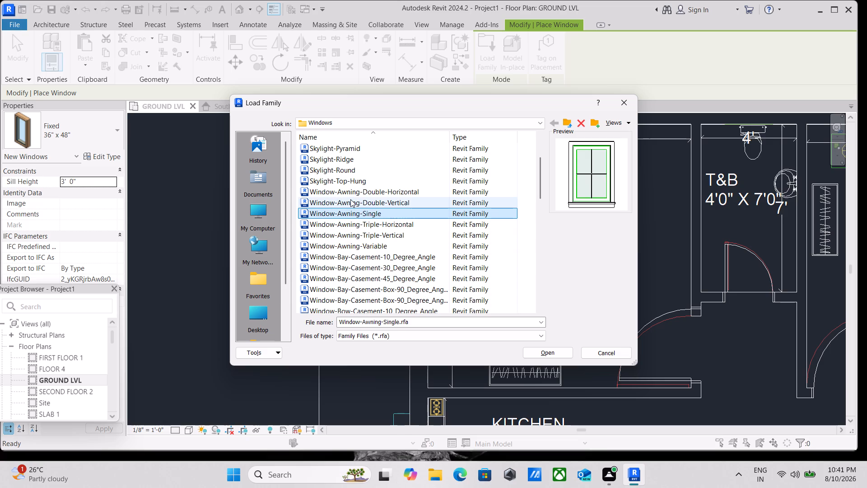
pyautogui.click(350, 199)
pyautogui.click(350, 193)
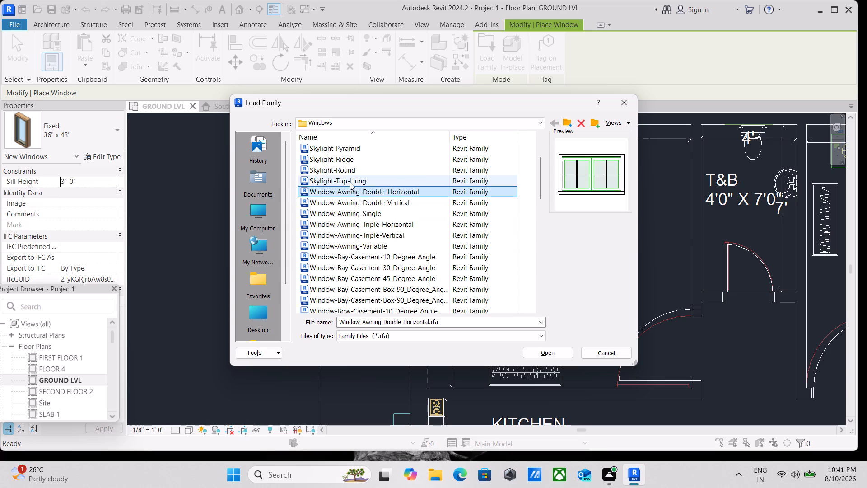
pyautogui.click(350, 182)
# Preview the double casement window families and load the 48" x 48" type of Window-Casement-Double.
pyautogui.scroll(-4, 345, 247)
pyautogui.click(351, 239)
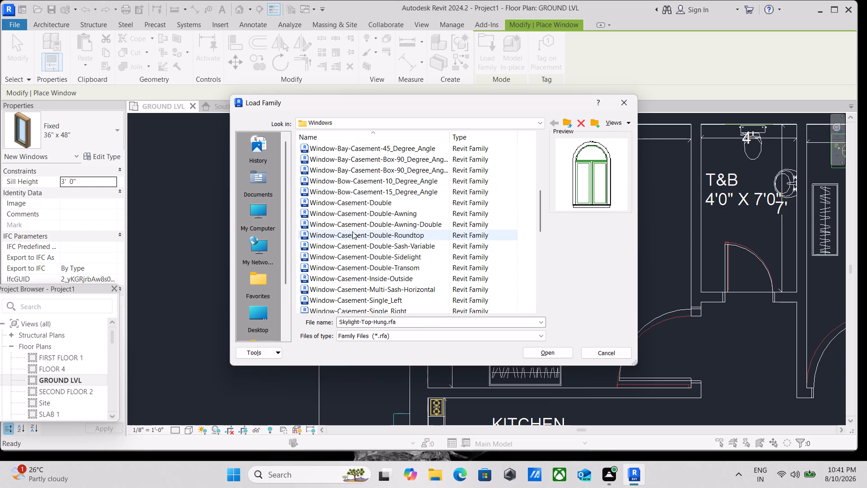
pyautogui.click(352, 231)
pyautogui.click(350, 227)
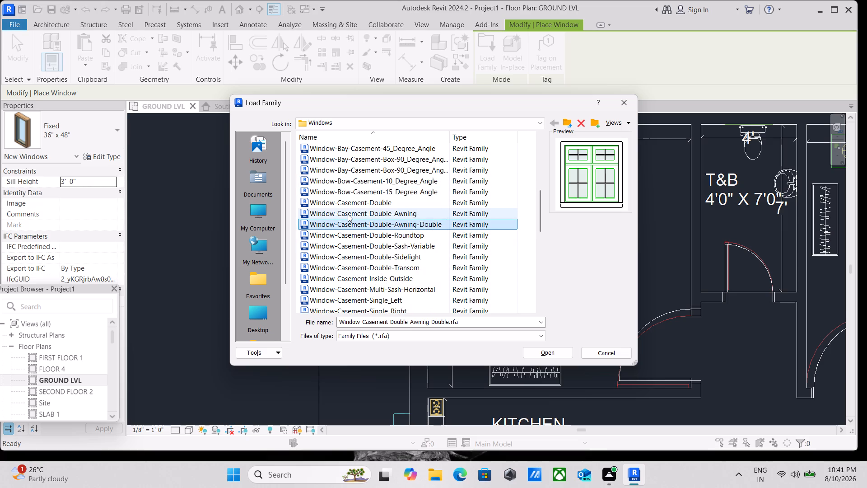
pyautogui.click(348, 214)
pyautogui.click(348, 202)
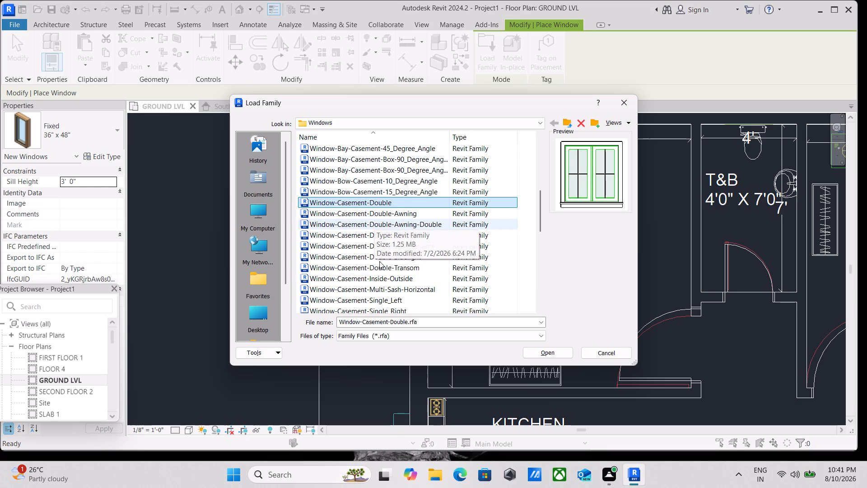
pyautogui.click(545, 350)
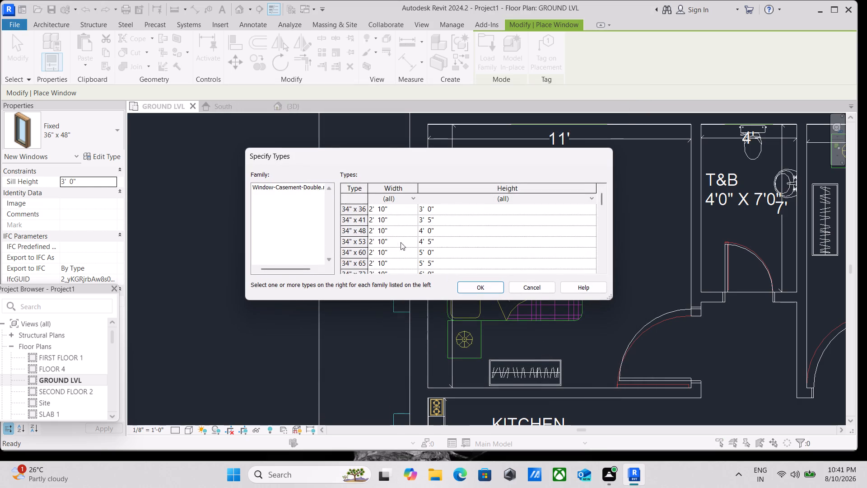
pyautogui.scroll(-5, 395, 236)
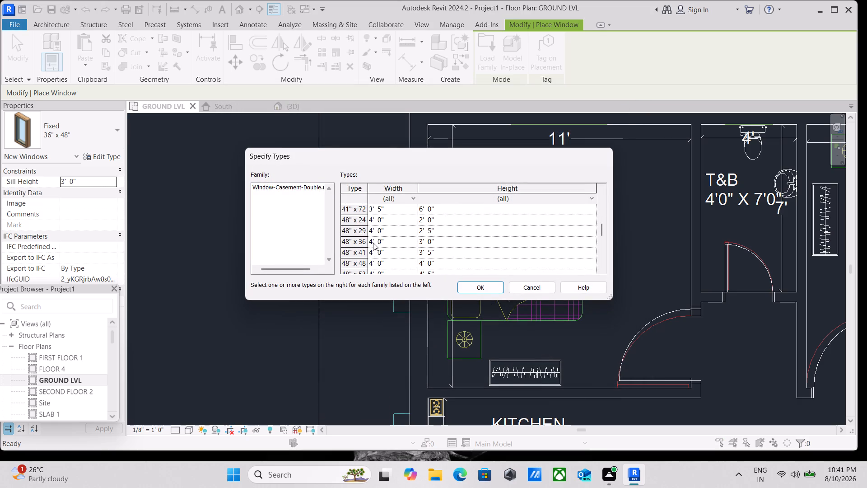
pyautogui.scroll(1, 385, 225)
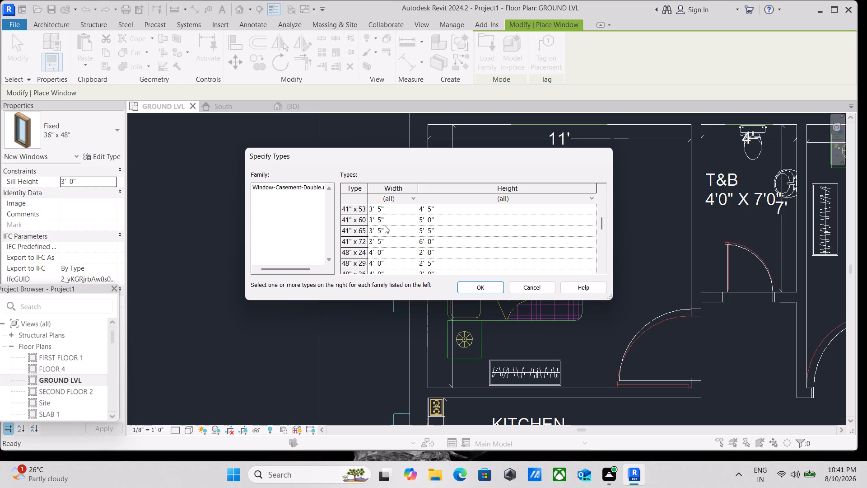
pyautogui.scroll(-4, 381, 258)
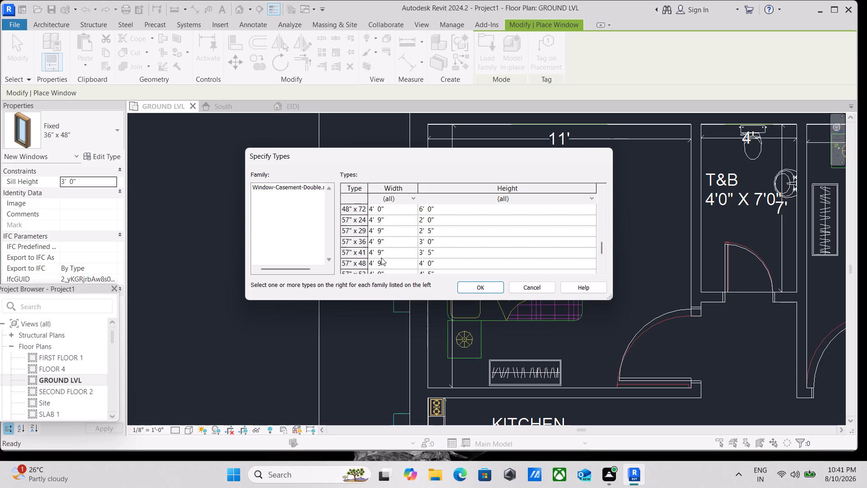
pyautogui.scroll(2, 383, 246)
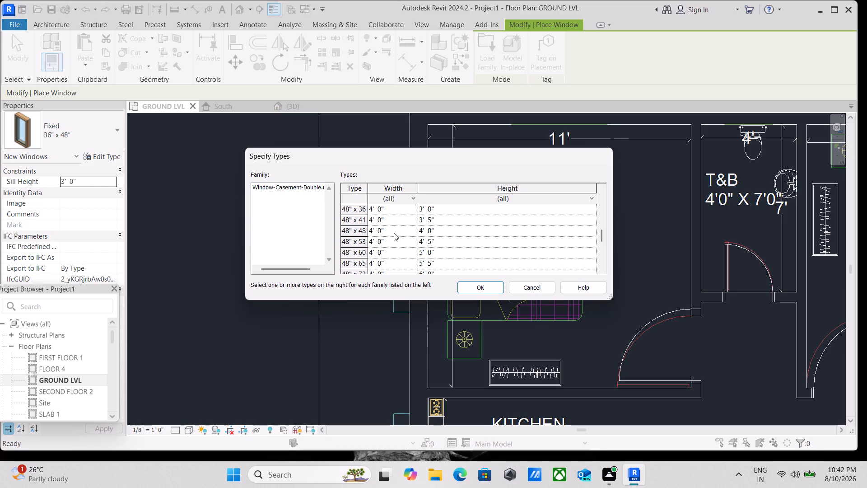
pyautogui.click(394, 232)
pyautogui.click(476, 285)
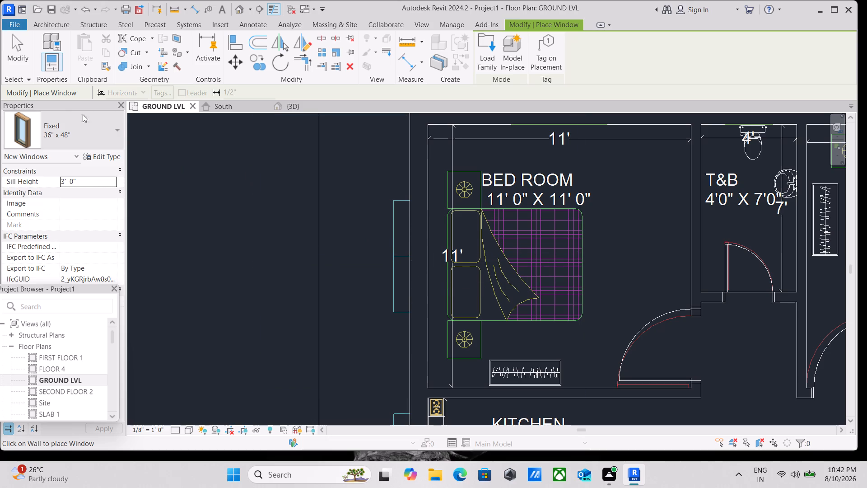
# Reopen the library's Windows folder for loading a family and compare the previews of the single, multi-sash and double casement families.
pyautogui.click(115, 130)
pyautogui.click(102, 124)
pyautogui.click(481, 52)
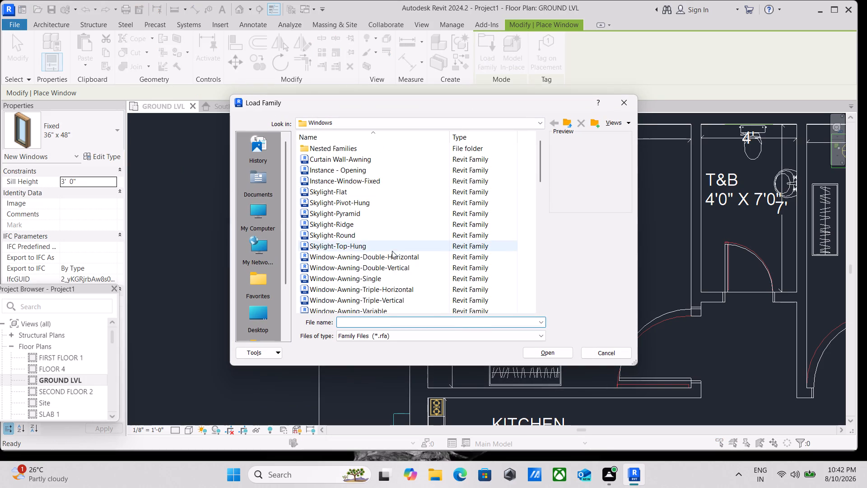
pyautogui.scroll(-6, 392, 251)
pyautogui.scroll(-1, 357, 242)
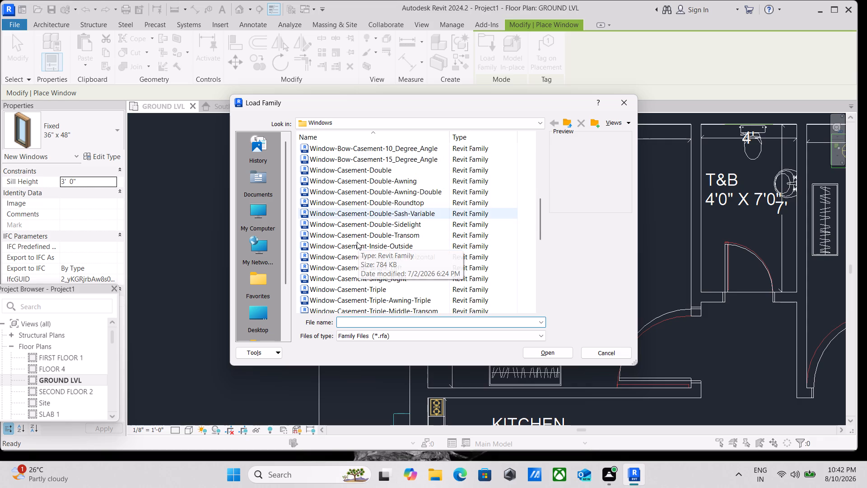
pyautogui.scroll(-1, 319, 242)
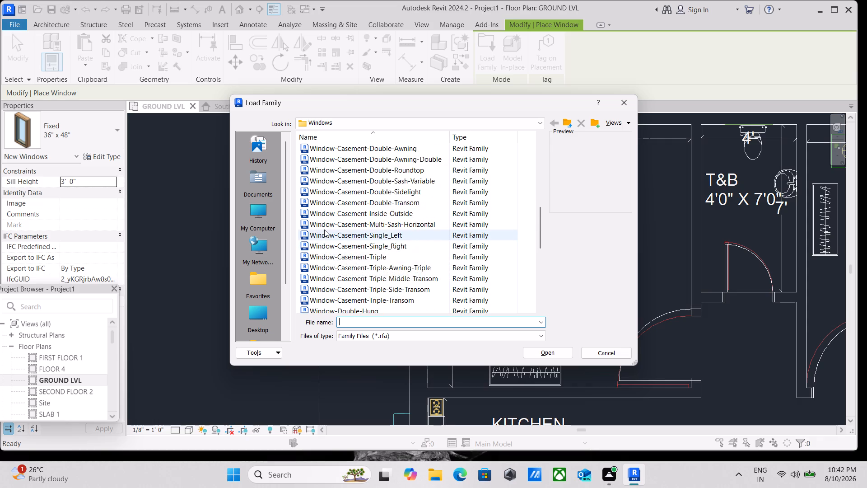
pyautogui.scroll(-1, 324, 230)
pyautogui.click(324, 229)
pyautogui.click(326, 207)
pyautogui.click(328, 194)
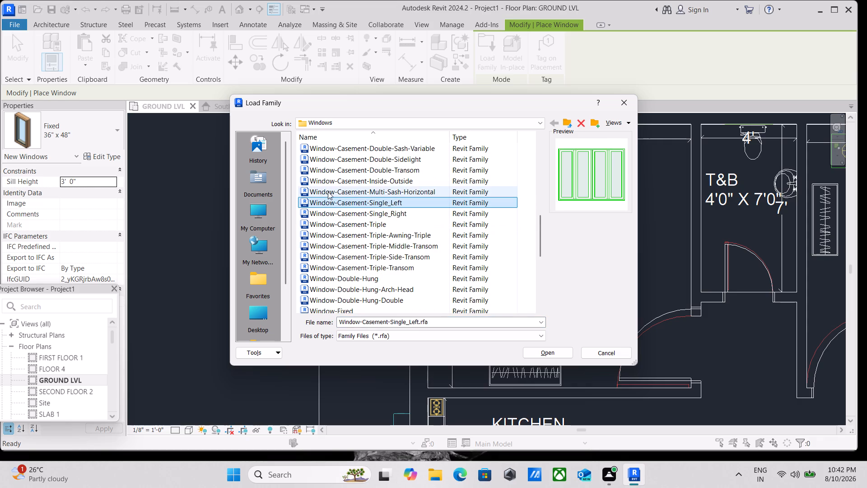
pyautogui.click(328, 179)
pyautogui.click(331, 168)
pyautogui.scroll(1, 331, 168)
pyautogui.click(332, 182)
pyautogui.scroll(2, 332, 182)
pyautogui.click(333, 188)
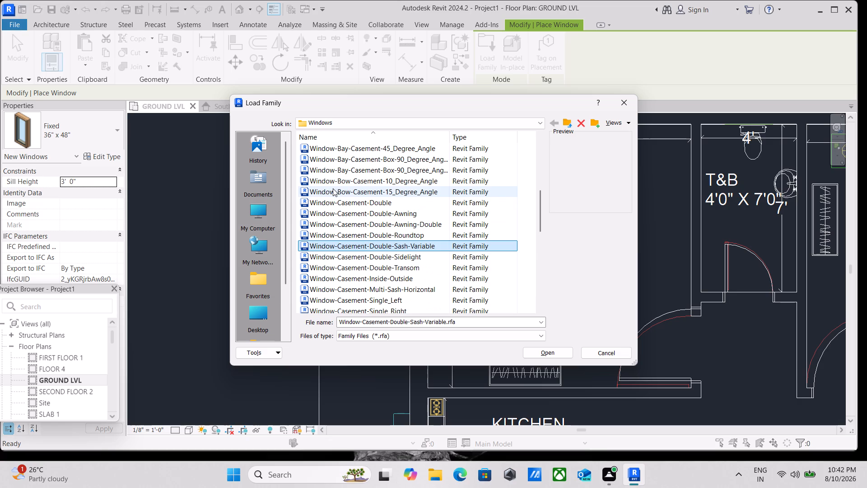
# Load the Window-Casement-Double family again with its 48" x 48" type.
pyautogui.click(335, 203)
pyautogui.doubleClick(341, 198)
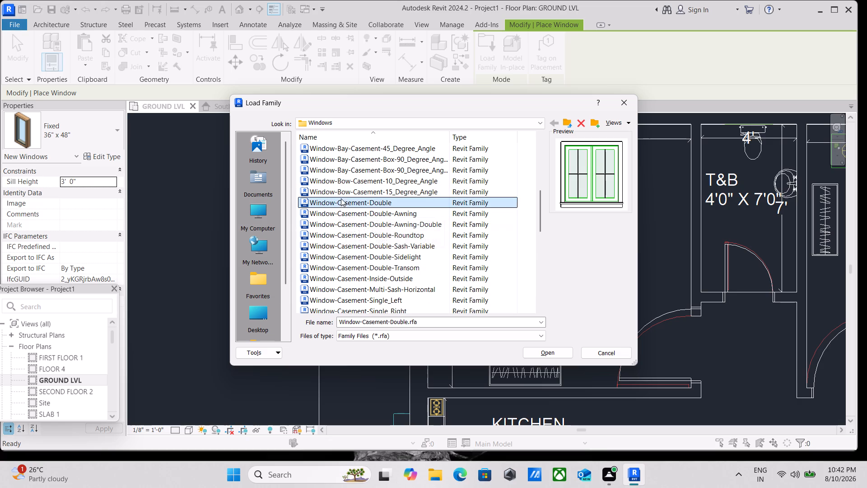
pyautogui.scroll(-2, 362, 246)
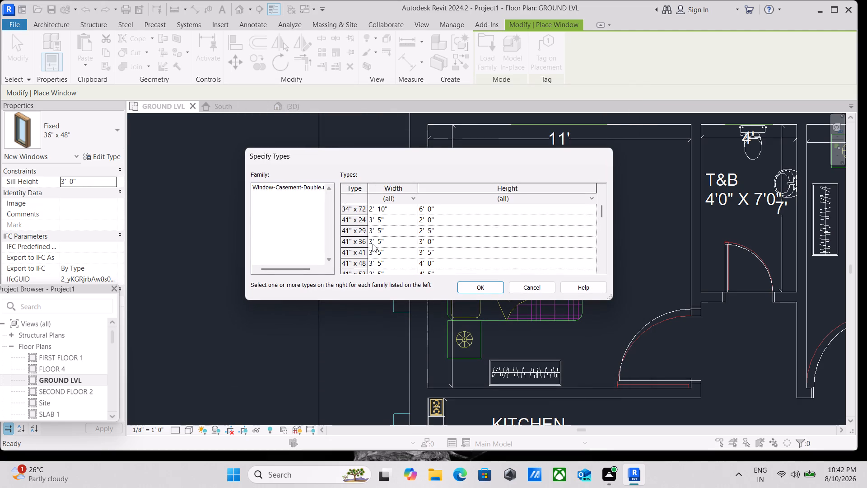
pyautogui.scroll(-4, 373, 244)
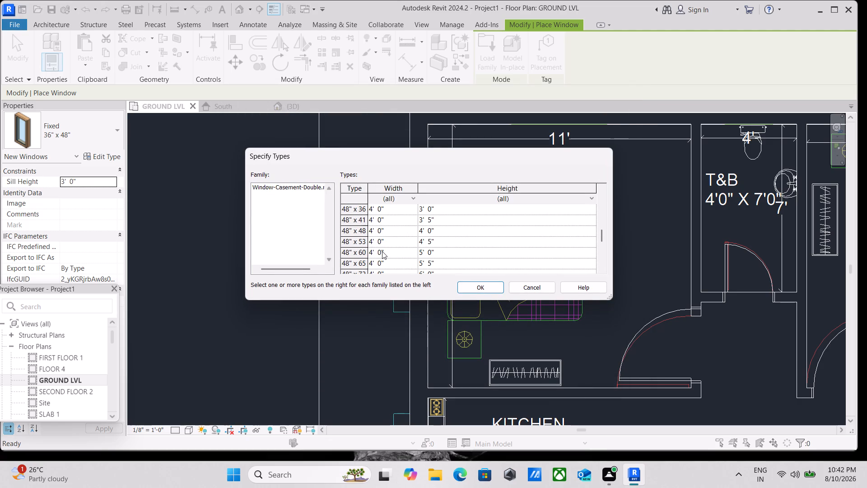
pyautogui.click(380, 228)
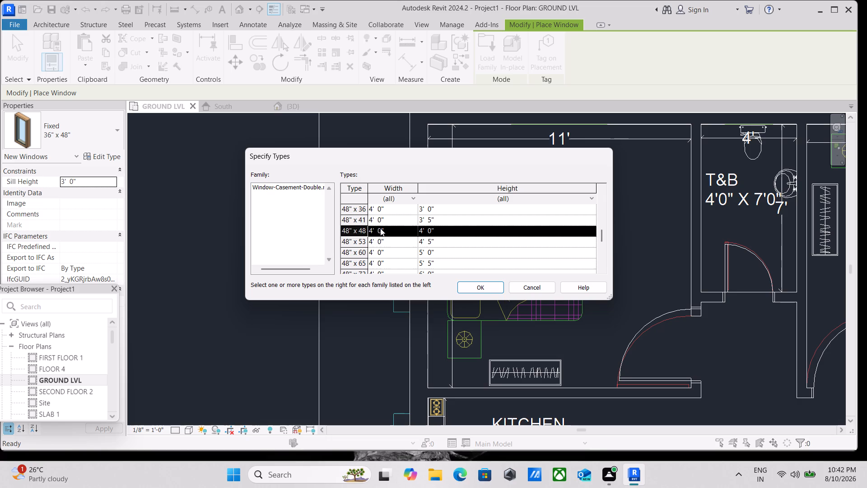
pyautogui.tripleClick(380, 228)
pyautogui.click(381, 228)
pyautogui.click(358, 234)
pyautogui.doubleClick(424, 231)
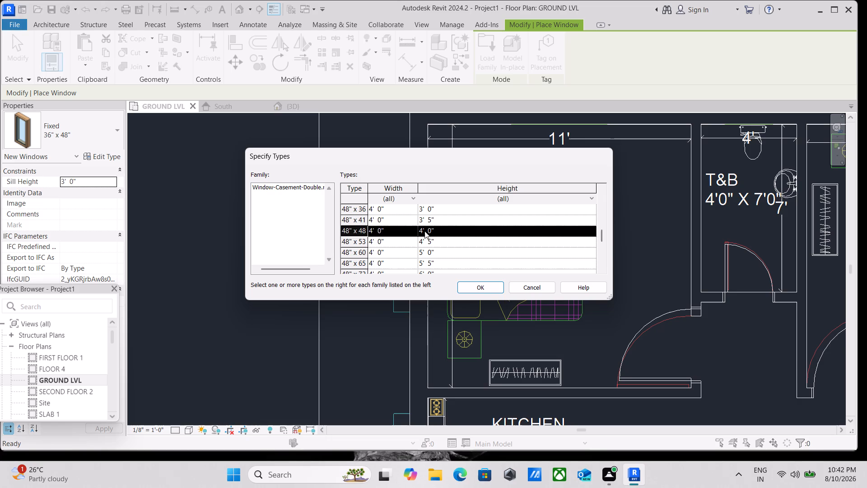
pyautogui.click(424, 230)
pyautogui.click(469, 289)
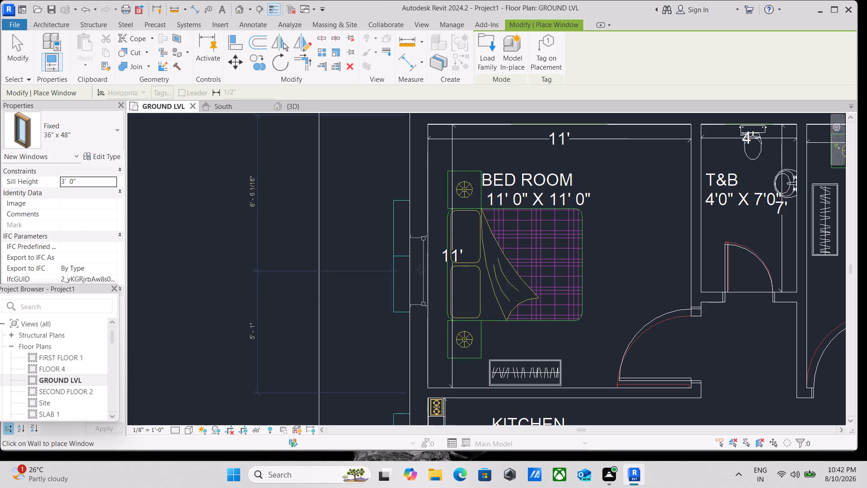
# Check which window families and sizes are available in the project for placement, and end the Window command.
pyautogui.click(103, 131)
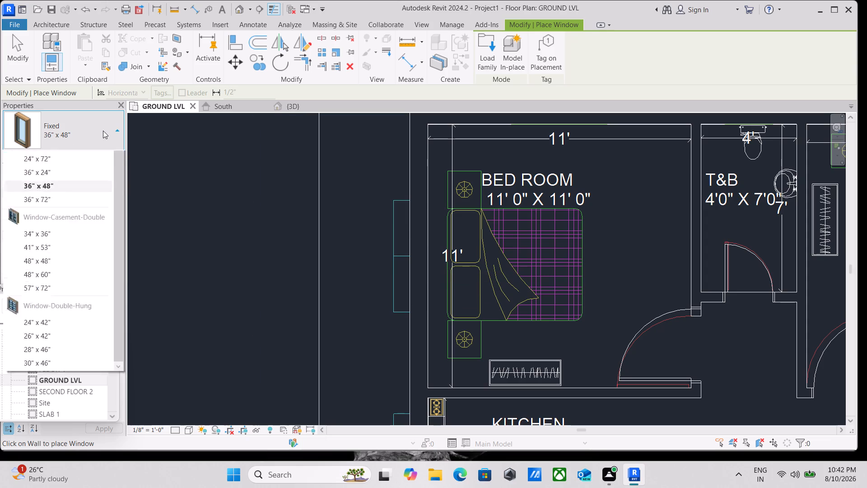
pyautogui.scroll(-4, 33, 233)
pyautogui.scroll(4, 16, 342)
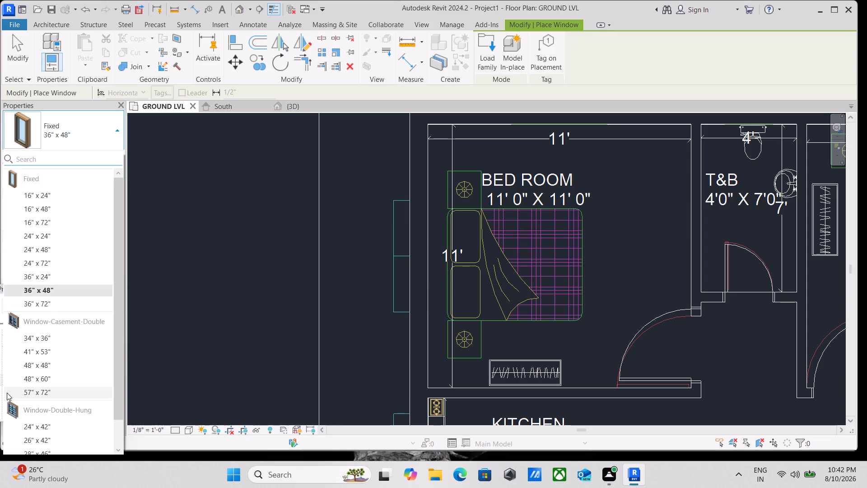
pyautogui.scroll(-4, 8, 388)
pyautogui.scroll(-4, 33, 246)
pyautogui.scroll(-3, 86, 199)
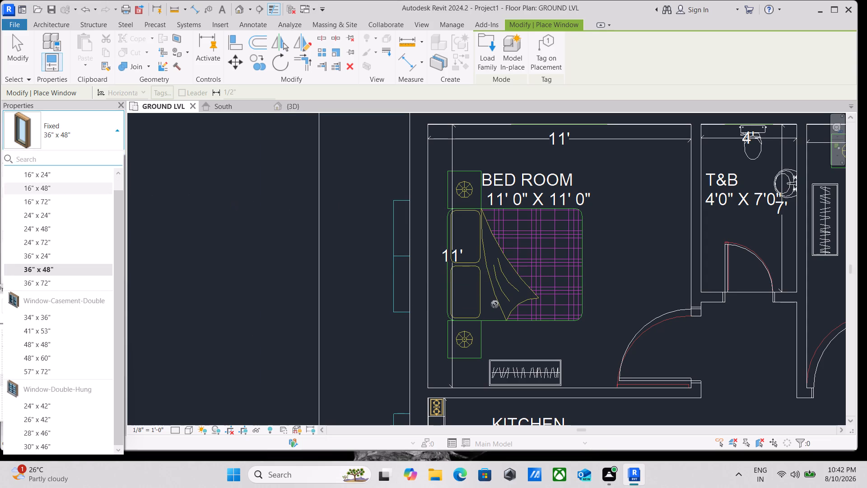
pyautogui.press('Escape')
pyautogui.press('Escape')
pyautogui.press('Escape')
pyautogui.press('Escape')
pyautogui.press('Escape')
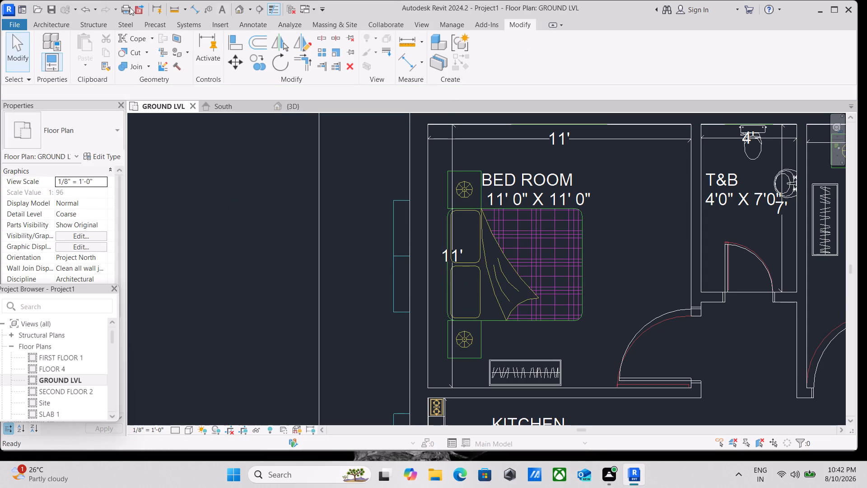
pyautogui.press('Escape')
pyautogui.press('Escape')
pyautogui.press('Escape')
pyautogui.press('Escape')
pyautogui.press('Escape')
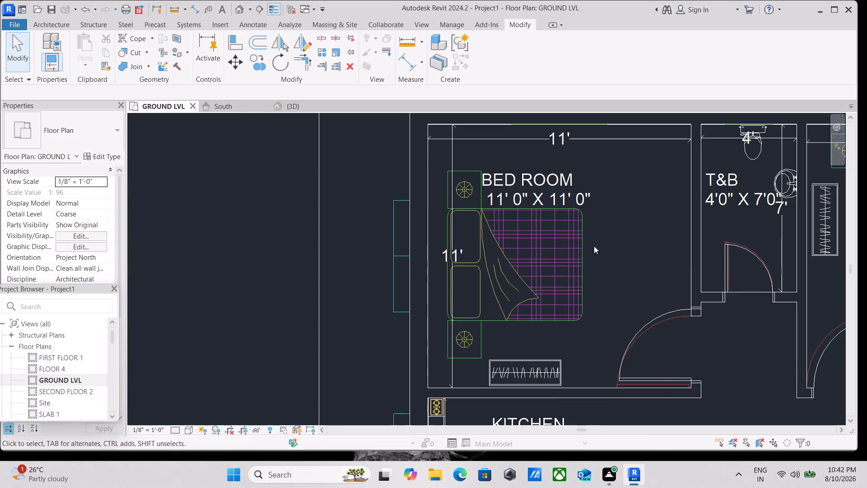
# Open the library's Windows folder for loading a family and compare the previews of the single, double, triple and variable awning windows.
pyautogui.scroll(-3, 193, 79)
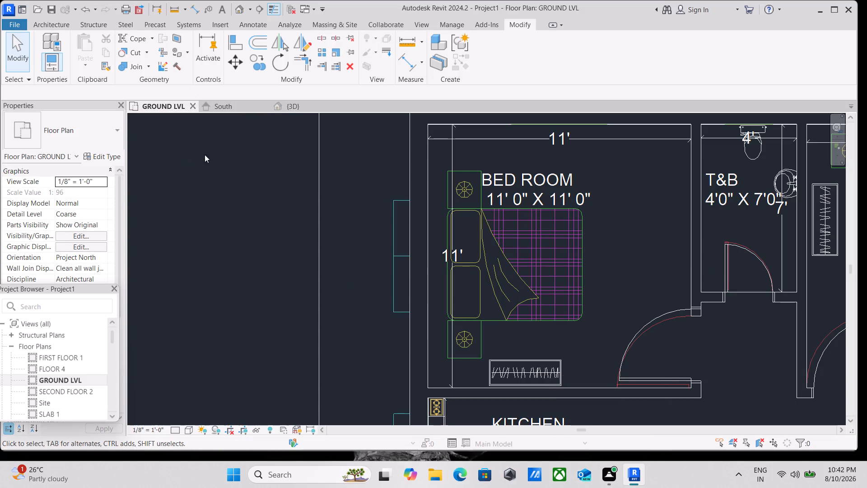
pyautogui.scroll(-3, 582, 146)
pyautogui.moveTo(600, 179); pyautogui.dragTo(550, 180, button='middle')
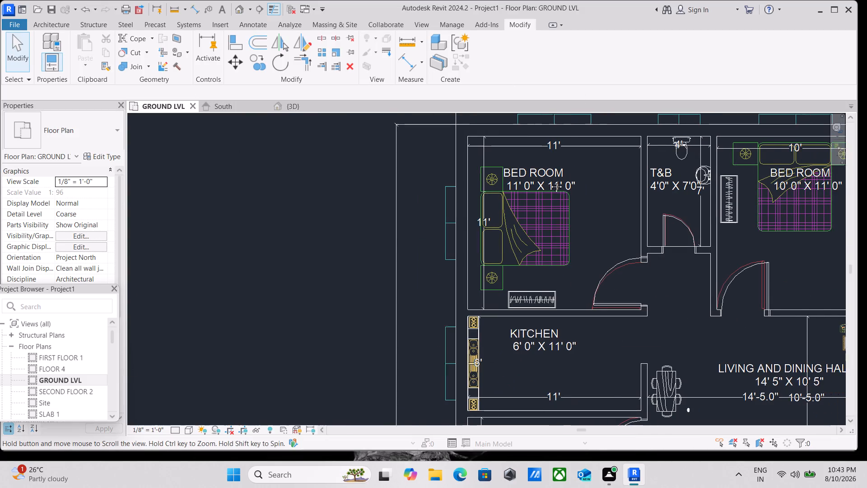
pyautogui.moveTo(550, 180); pyautogui.dragTo(509, 182, button='middle')
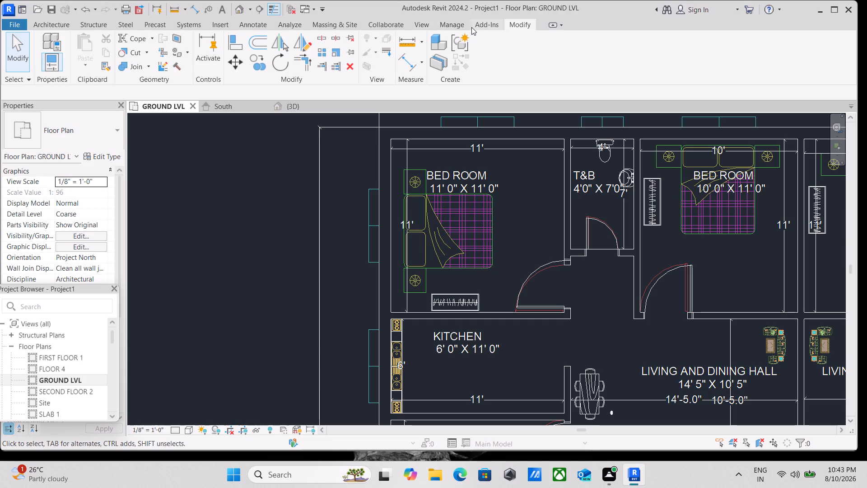
pyautogui.click(219, 23)
pyautogui.doubleClick(447, 51)
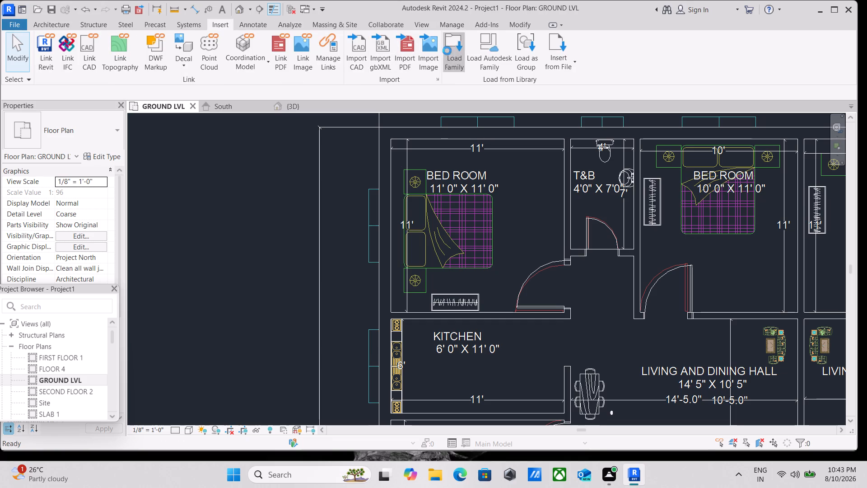
pyautogui.click(352, 271)
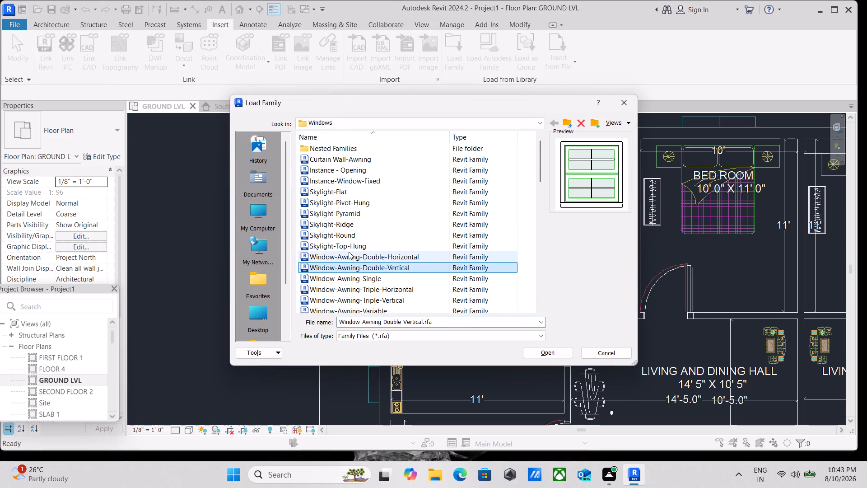
pyautogui.click(349, 252)
pyautogui.click(347, 272)
pyautogui.click(347, 282)
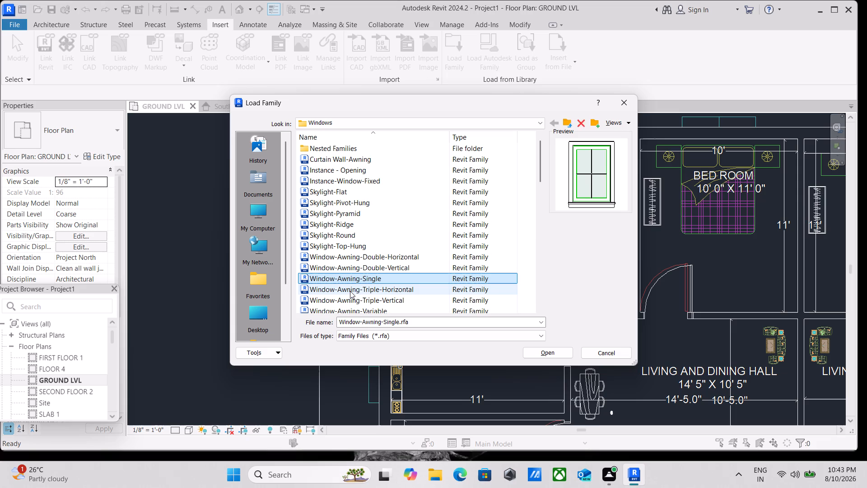
pyautogui.click(350, 291)
pyautogui.scroll(-3, 351, 291)
pyautogui.click(352, 201)
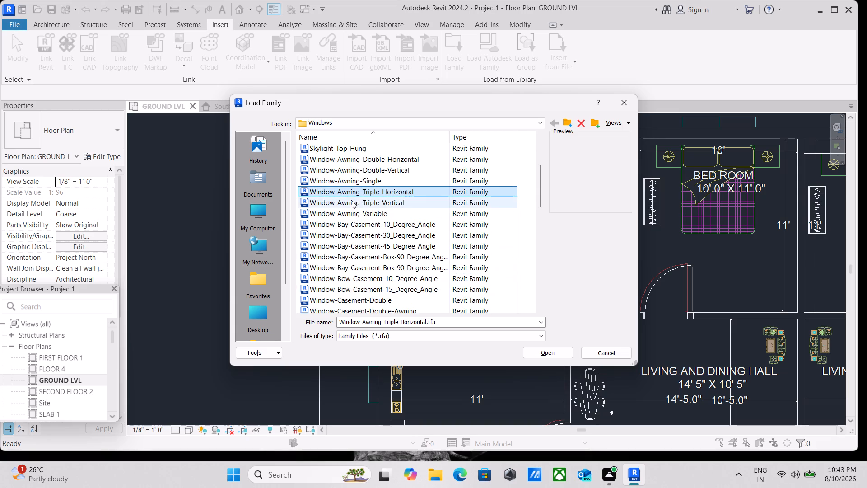
pyautogui.click(352, 182)
pyautogui.scroll(3, 354, 168)
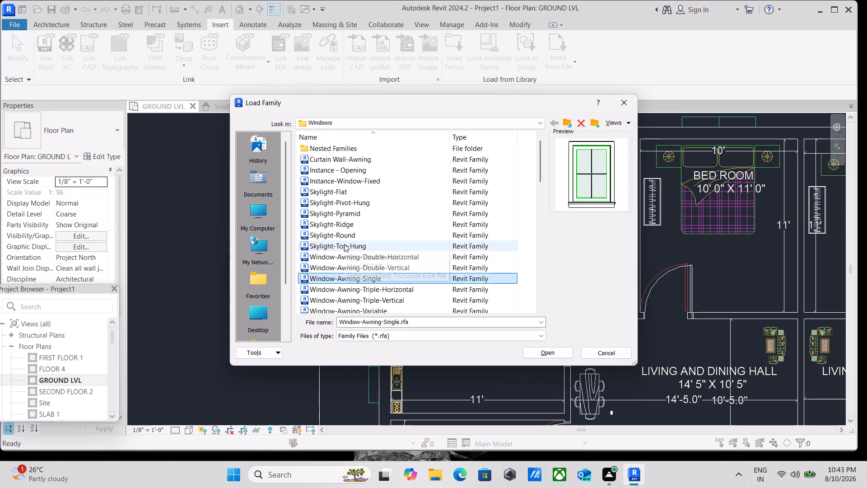
pyautogui.click(344, 244)
pyautogui.click(343, 258)
pyautogui.click(340, 269)
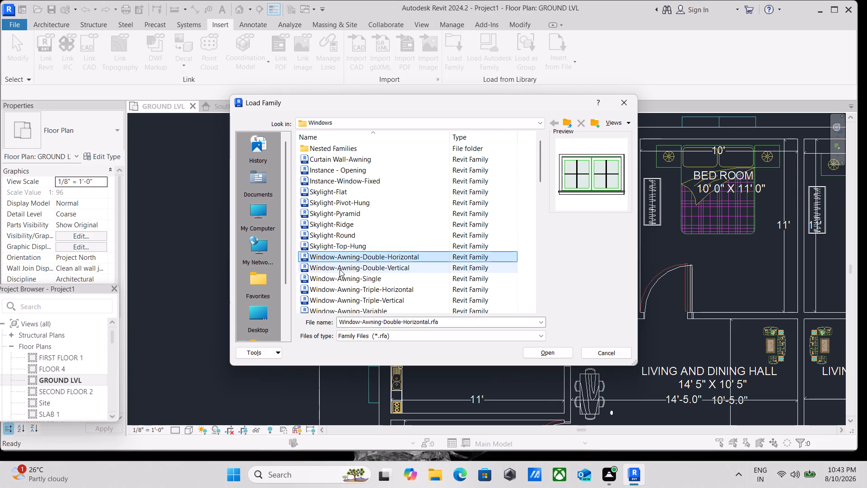
pyautogui.click(340, 281)
pyautogui.scroll(-1, 340, 281)
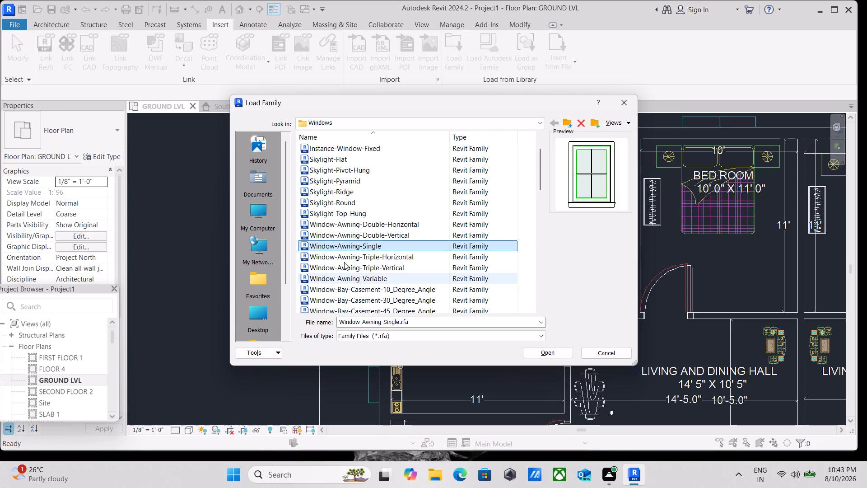
pyautogui.click(346, 257)
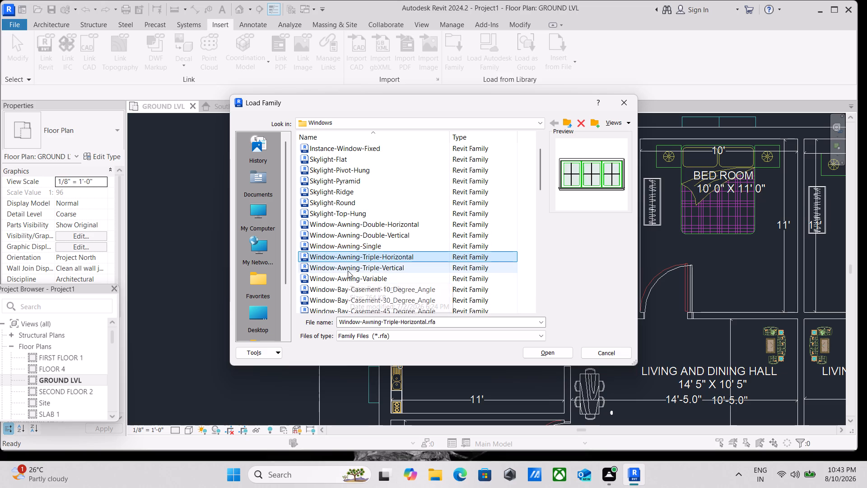
pyautogui.click(348, 270)
pyautogui.click(348, 277)
pyautogui.scroll(-1, 349, 290)
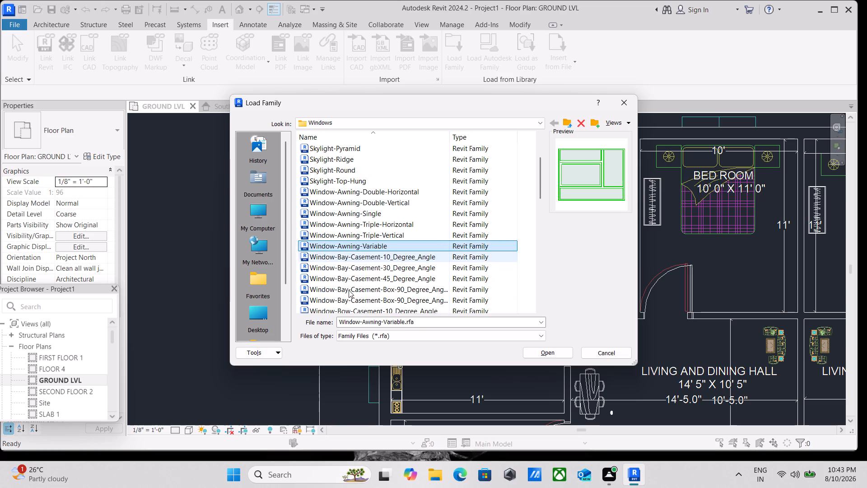
# Examine the bay casement window families and compare them with the awning window previews again.
pyautogui.click(359, 258)
pyautogui.click(354, 270)
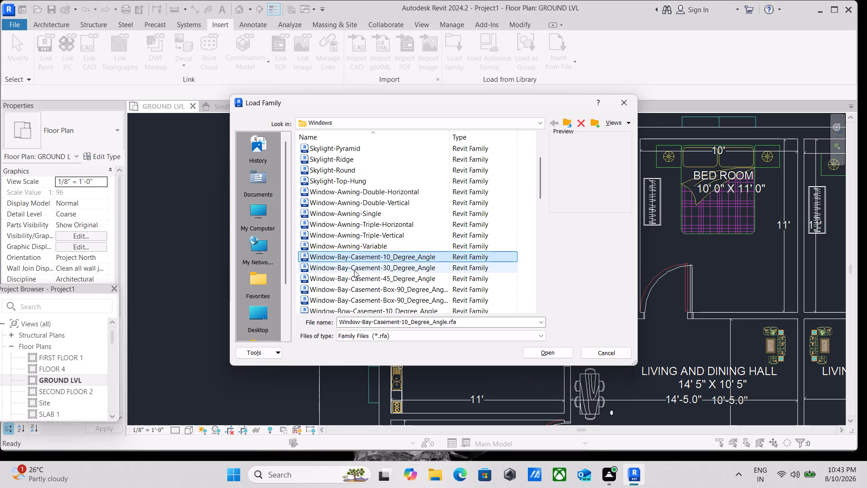
pyautogui.scroll(-1, 354, 277)
pyautogui.click(362, 269)
pyautogui.click(362, 253)
pyautogui.click(362, 231)
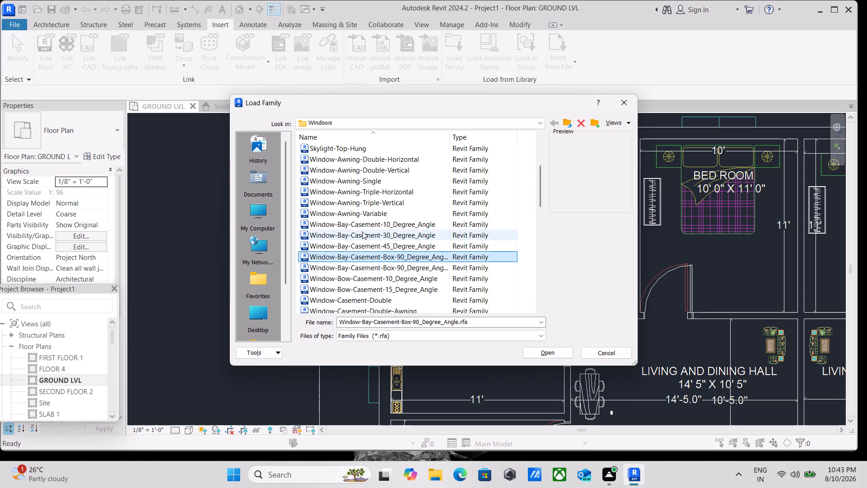
pyautogui.scroll(1, 361, 213)
pyautogui.click(361, 215)
pyautogui.click(364, 198)
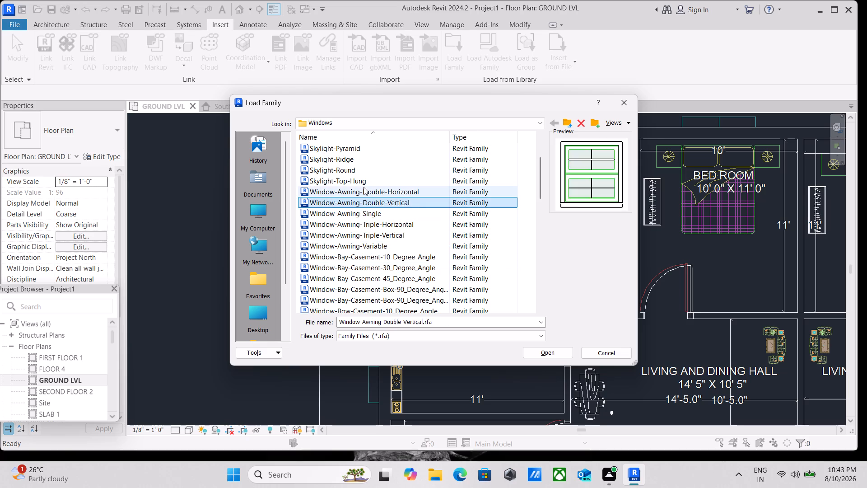
pyautogui.click(364, 187)
pyautogui.click(361, 178)
pyautogui.click(350, 196)
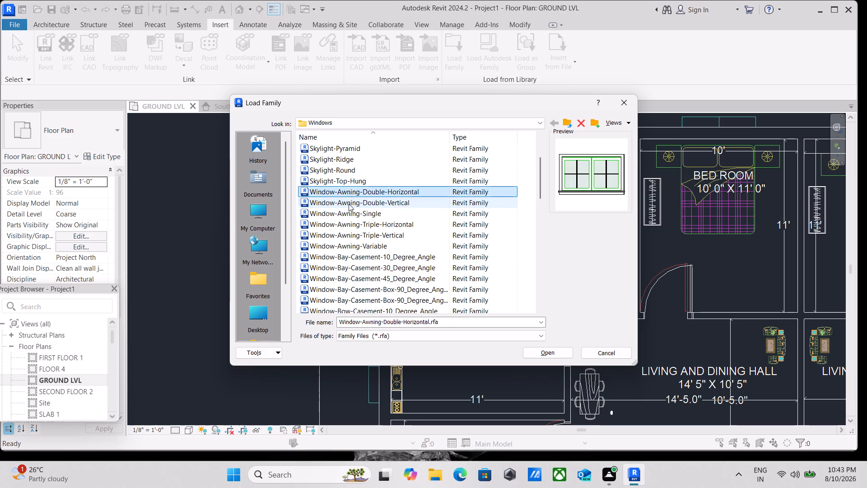
pyautogui.click(347, 208)
pyautogui.click(346, 222)
pyautogui.click(346, 239)
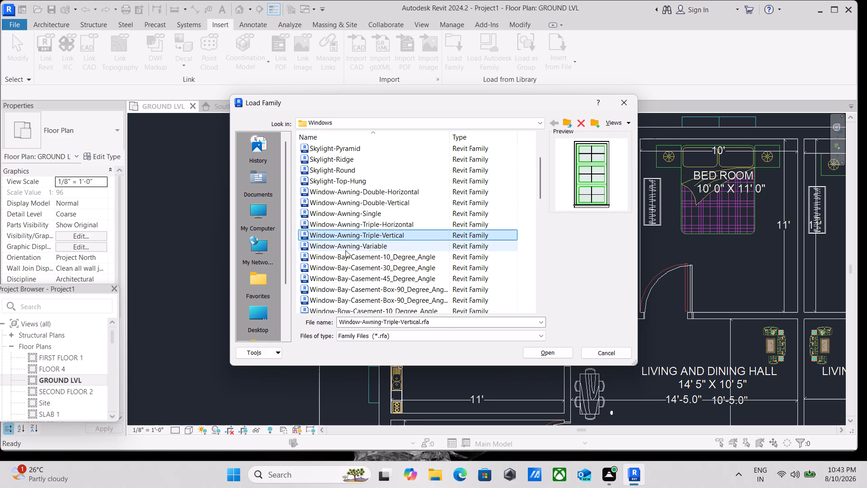
pyautogui.click(345, 250)
pyautogui.click(345, 254)
# Compare the previews of the bay, bow and double casement window families, including the awning, roundtop and sash variants.
pyautogui.click(345, 266)
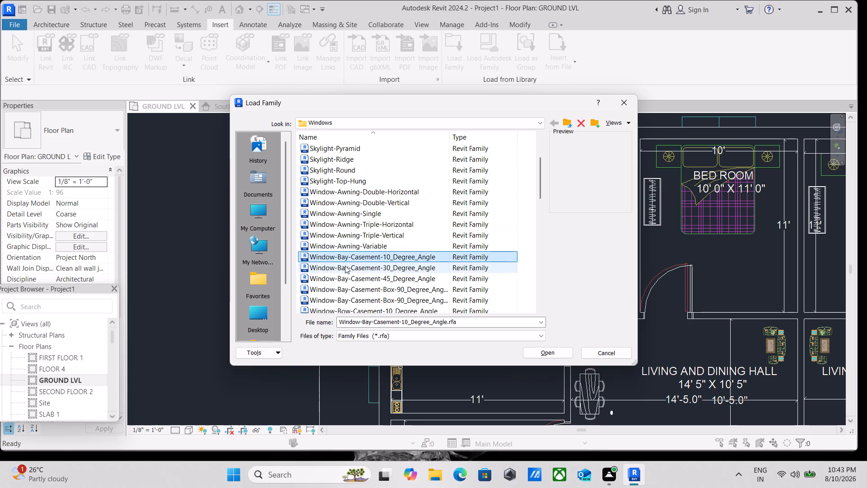
pyautogui.click(345, 278)
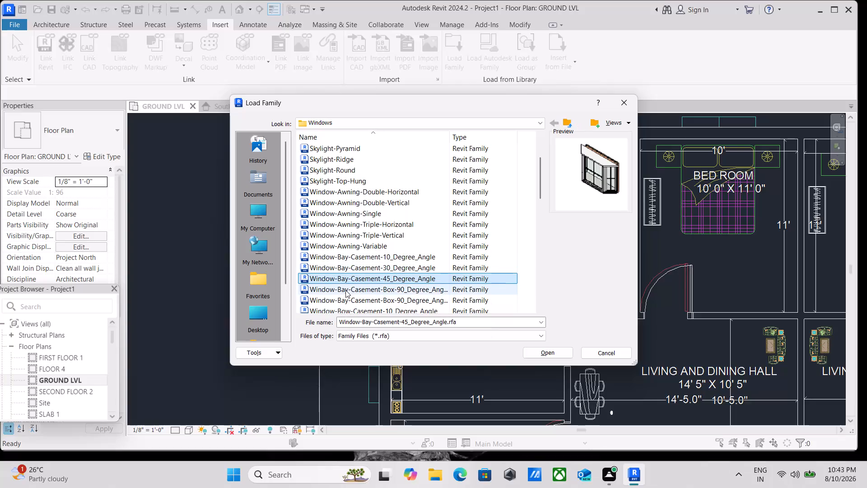
pyautogui.click(345, 290)
pyautogui.scroll(-2, 345, 290)
pyautogui.click(345, 274)
pyautogui.click(345, 253)
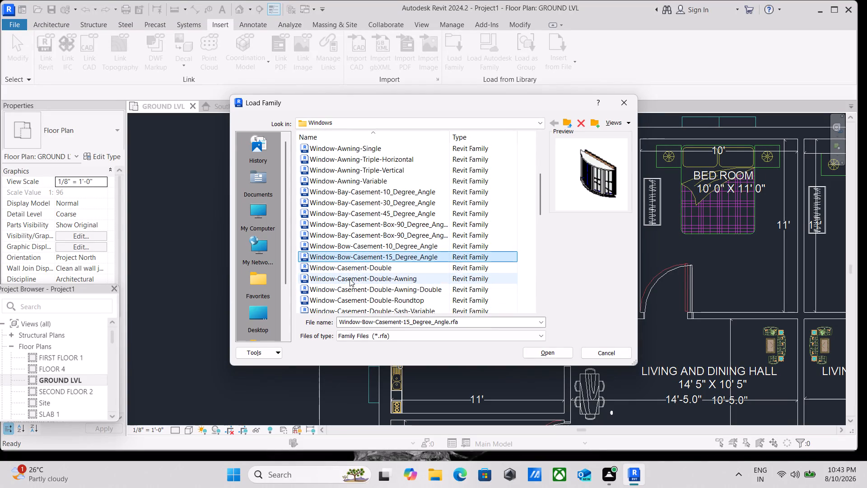
pyautogui.click(351, 290)
pyautogui.click(351, 305)
pyautogui.scroll(-1, 352, 301)
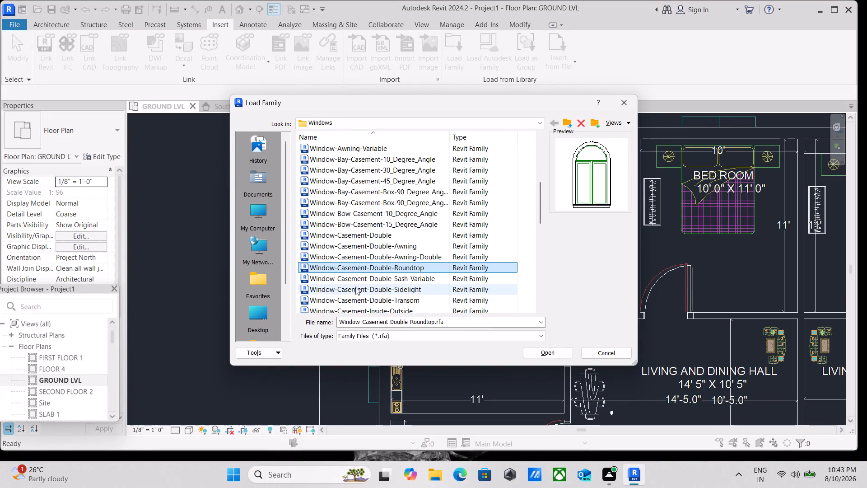
pyautogui.click(356, 282)
pyautogui.click(354, 258)
# Load the Window-Casement-Double family with its 48" x 48" type, 4' 0" wide and 4' 0" high.
pyautogui.click(351, 238)
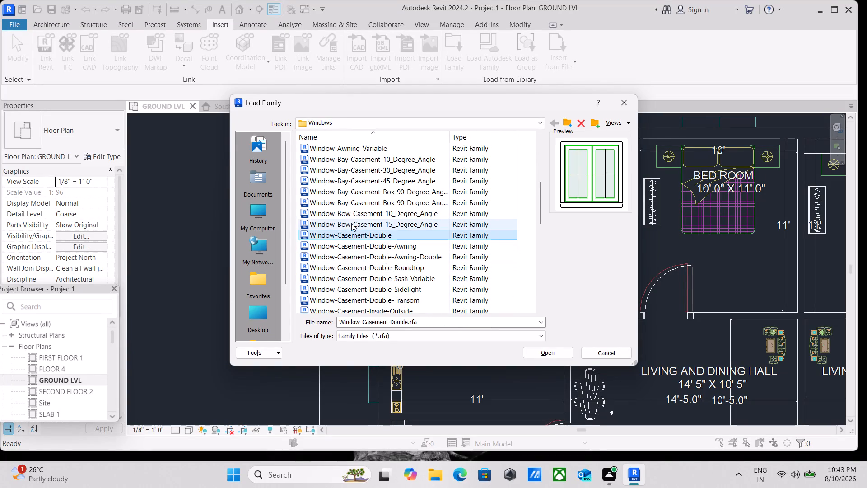
pyautogui.doubleClick(353, 234)
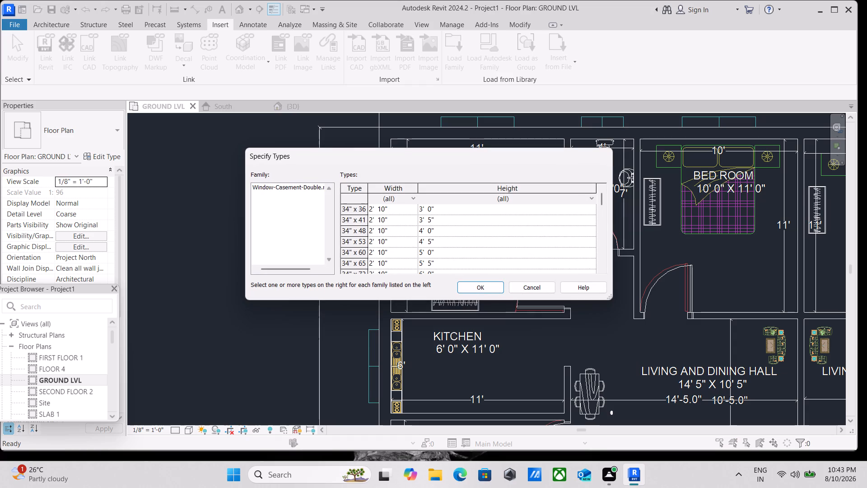
pyautogui.scroll(-2, 387, 251)
pyautogui.scroll(1, 399, 249)
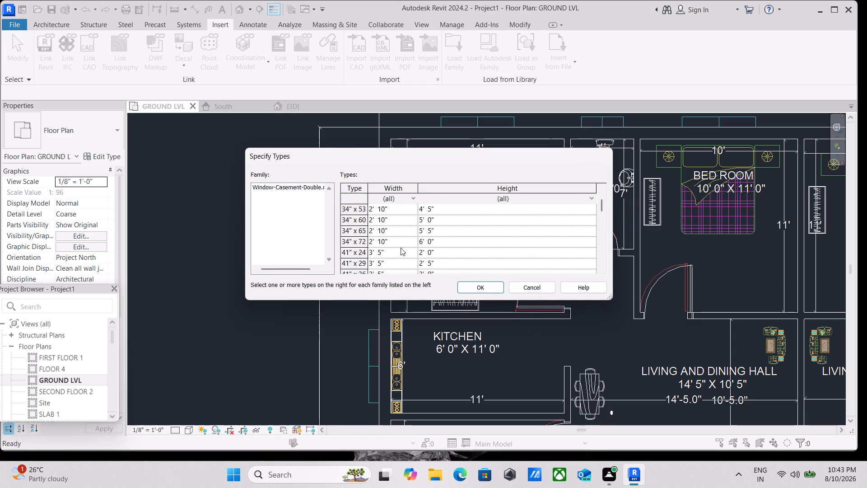
pyautogui.scroll(-4, 401, 248)
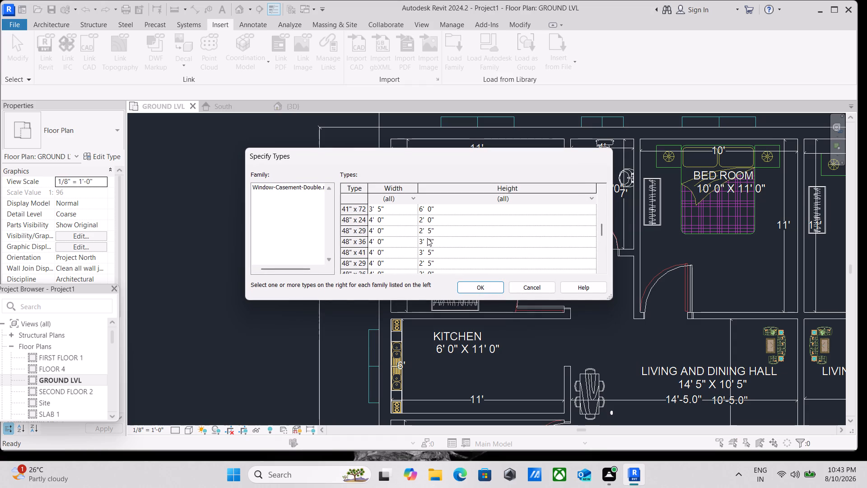
pyautogui.click(407, 263)
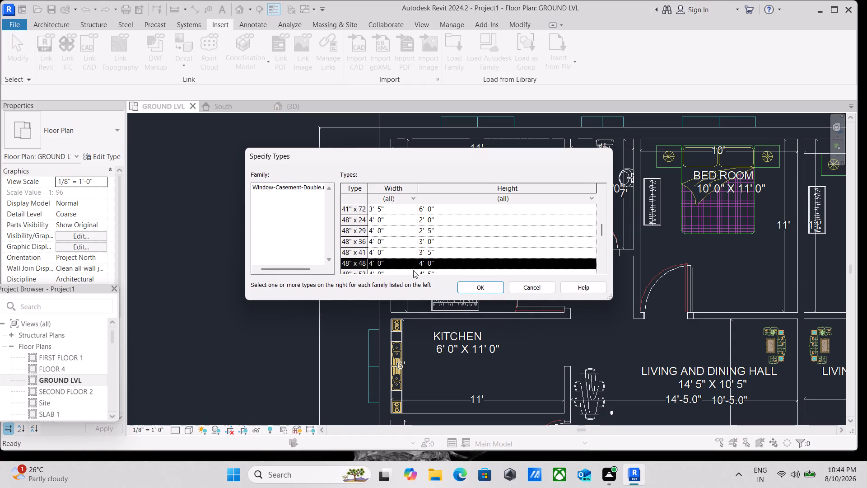
pyautogui.click(483, 288)
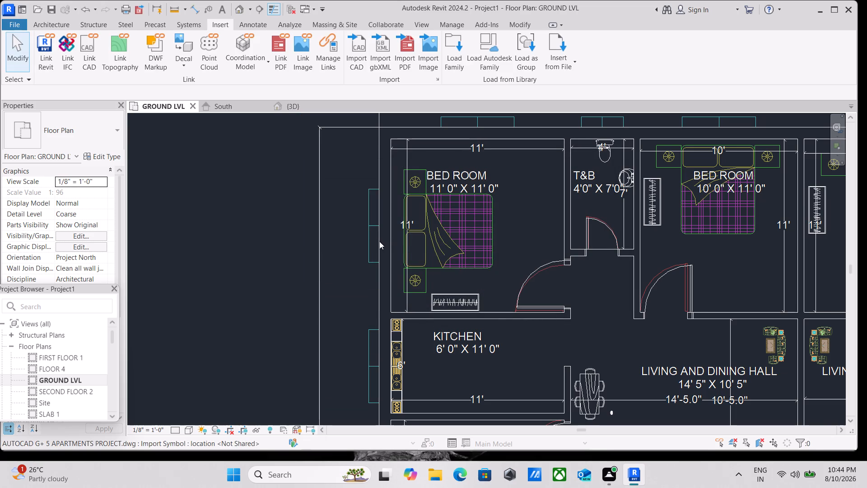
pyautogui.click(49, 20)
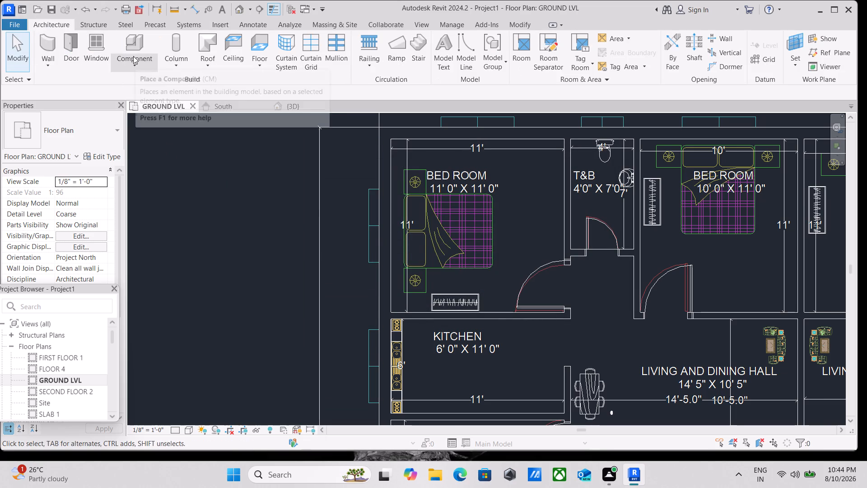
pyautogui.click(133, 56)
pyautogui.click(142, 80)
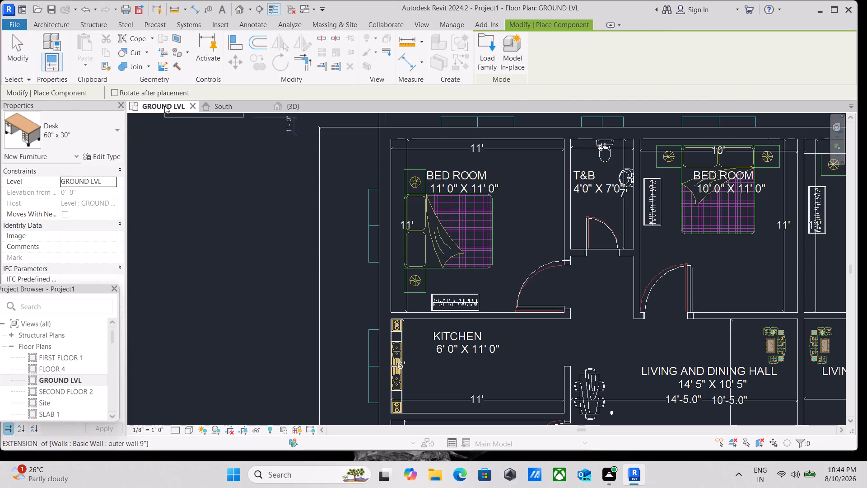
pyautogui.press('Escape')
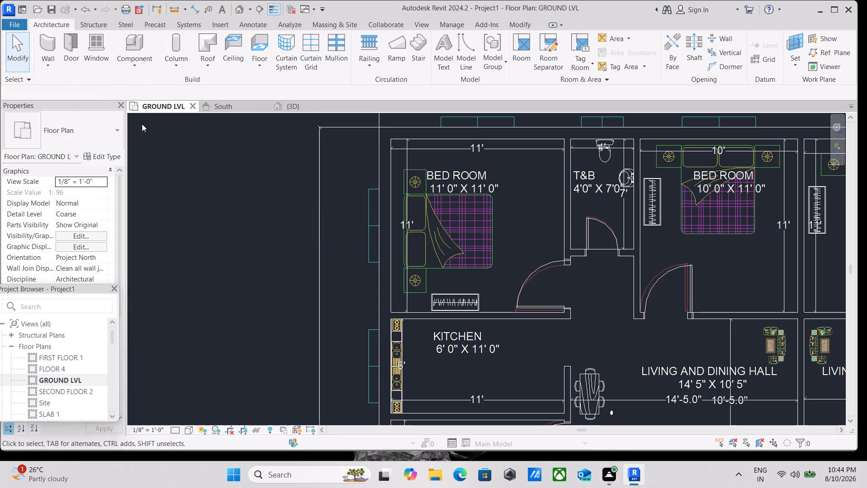
# Start placing a window and choose the Window-Casement-Double 48" x 48" type.
pyautogui.press('w')
pyautogui.press('n')
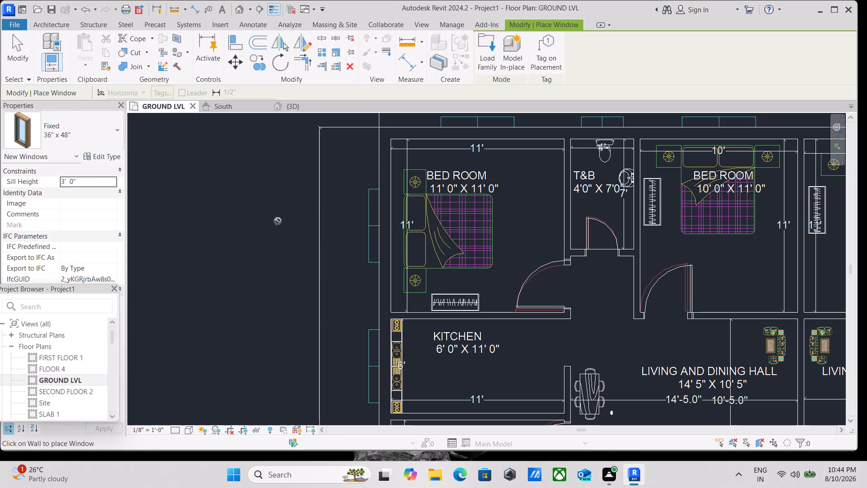
pyautogui.click(97, 123)
pyautogui.click(97, 122)
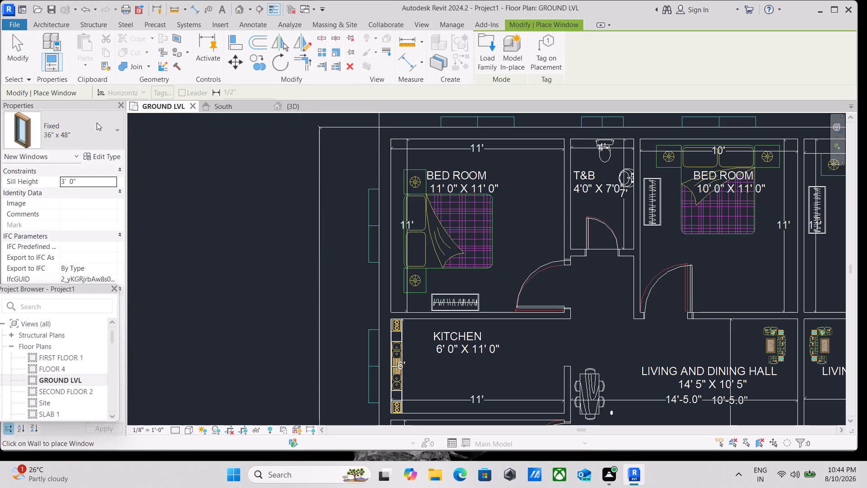
pyautogui.click(97, 122)
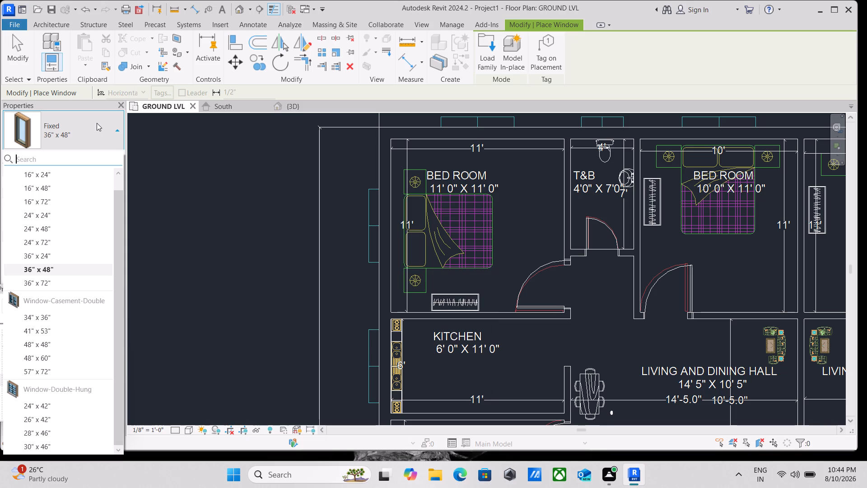
pyautogui.click(53, 338)
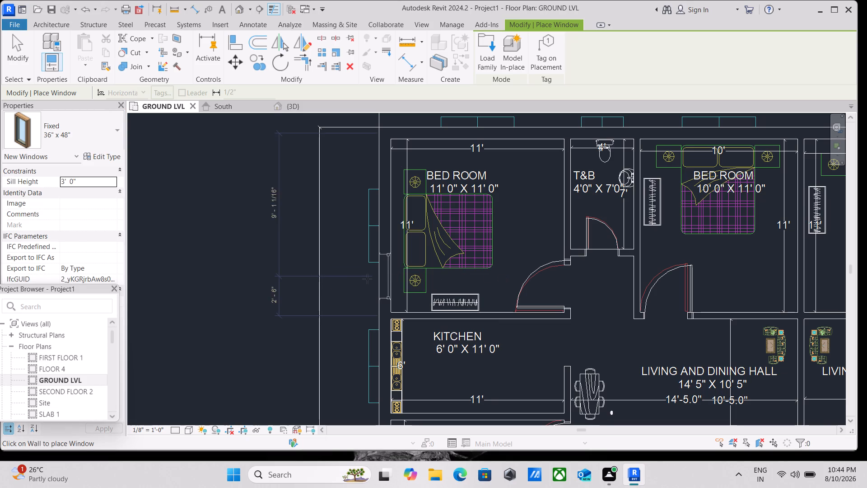
pyautogui.click(118, 133)
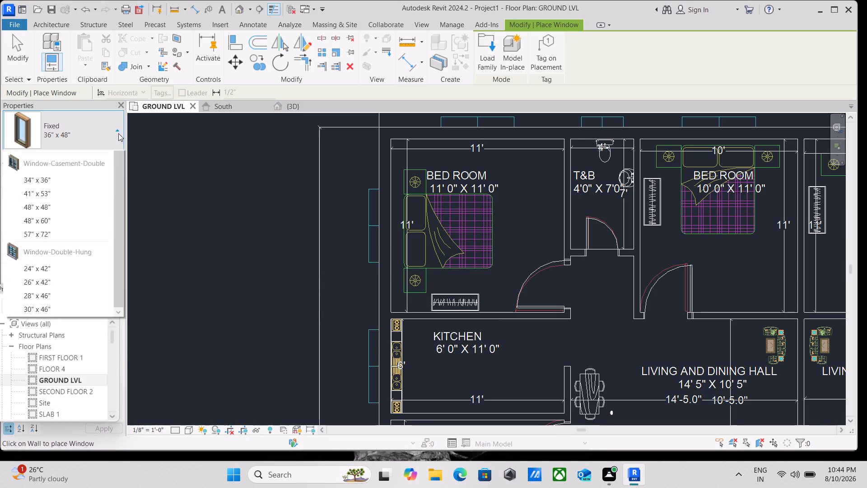
pyautogui.click(42, 343)
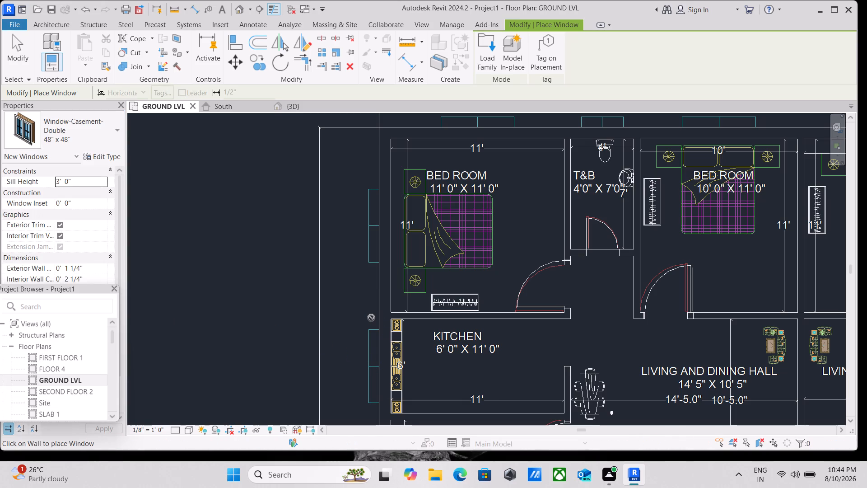
# Switch the ground-level plan's visual style to Wireframe so the imported plan's window openings can be traced.
pyautogui.scroll(2, 379, 225)
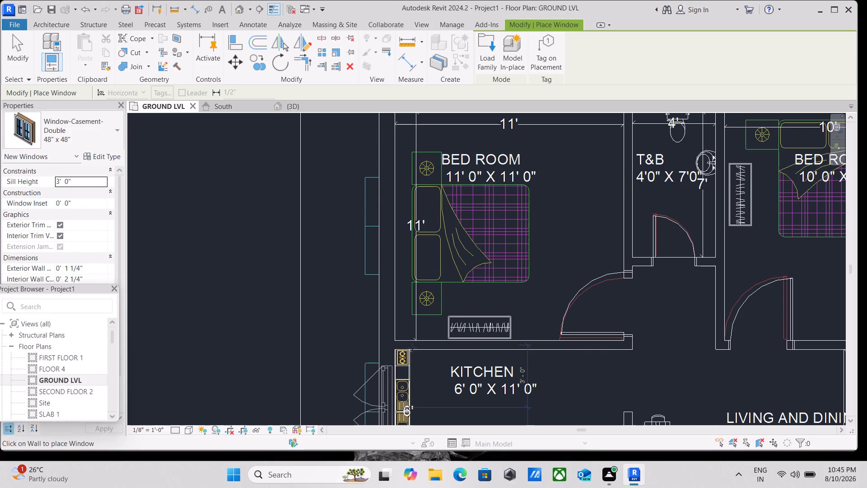
pyautogui.scroll(-1, 441, 361)
pyautogui.moveTo(449, 388); pyautogui.dragTo(457, 254, button='middle')
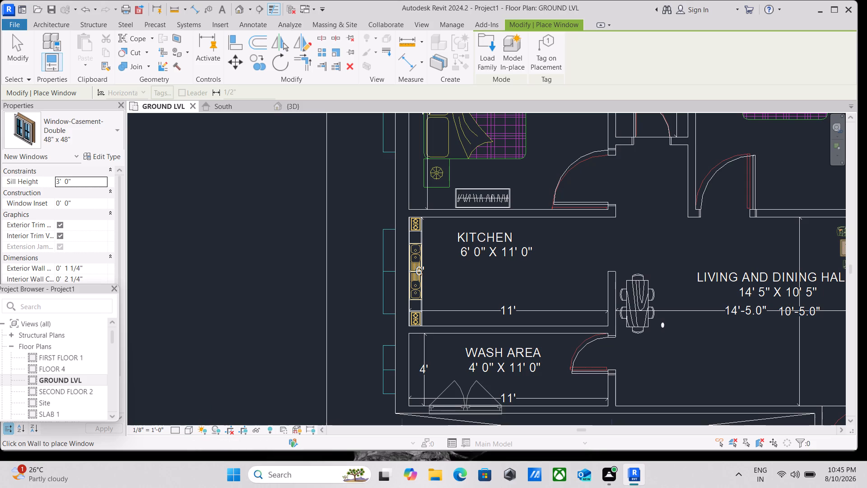
pyautogui.click(190, 430)
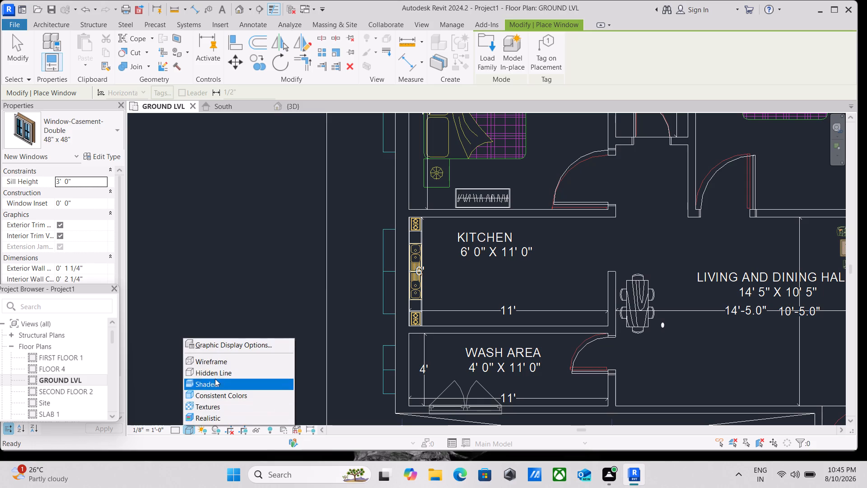
pyautogui.click(222, 359)
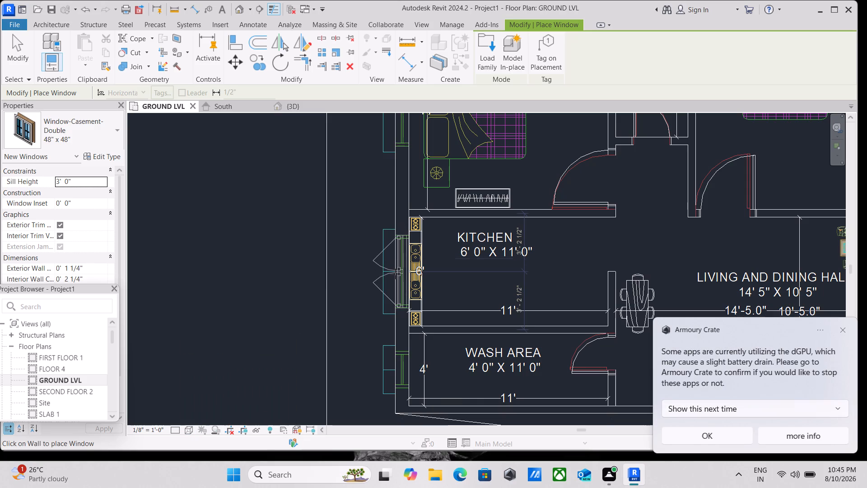
# Place double casement windows in the west exterior wall: kitchen, 3' 2 1/2" from each adjoining wall, and bedroom, about 5' 9 1/2" from the kitchen partition.
pyautogui.moveTo(395, 274); pyautogui.dragTo(391, 351, button='middle')
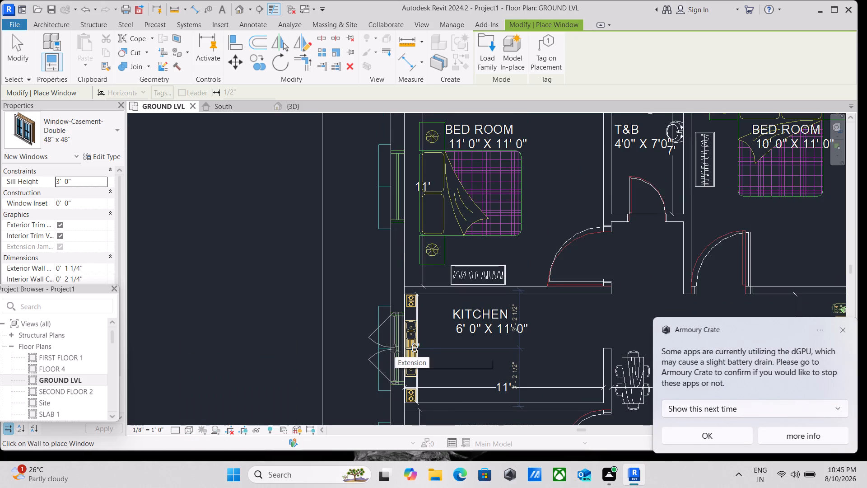
pyautogui.click(395, 352)
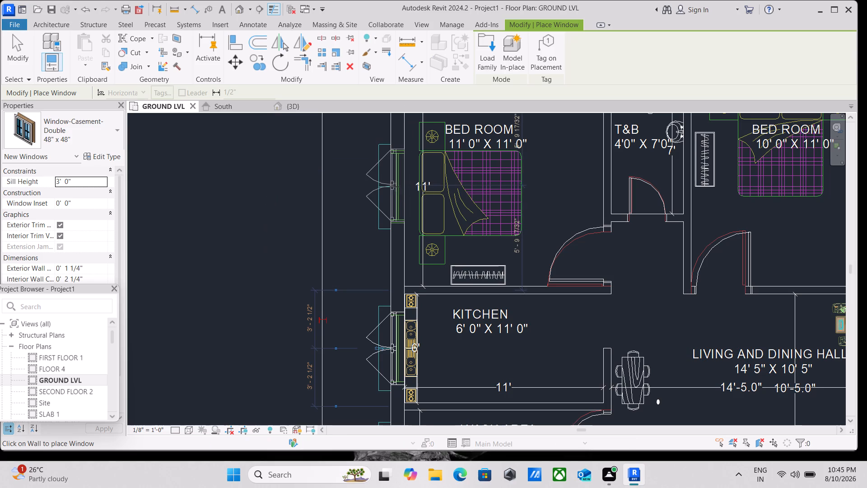
pyautogui.scroll(3, 395, 186)
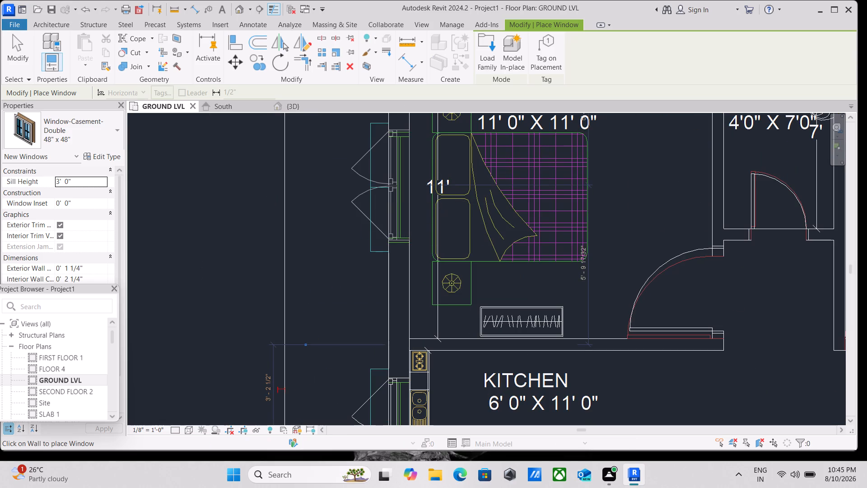
pyautogui.click(389, 185)
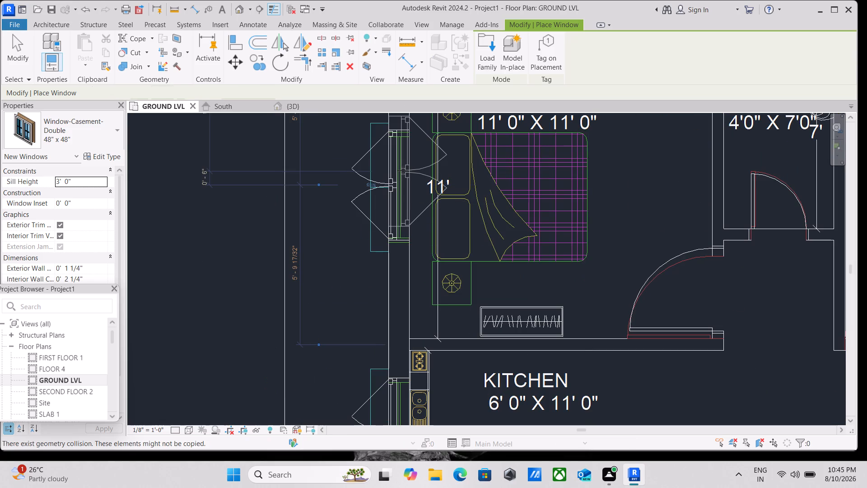
# Place a double casement window in the north wall of the western 11' x 11' bedroom, over the imported window outline.
pyautogui.moveTo(403, 170); pyautogui.dragTo(386, 335, button='middle')
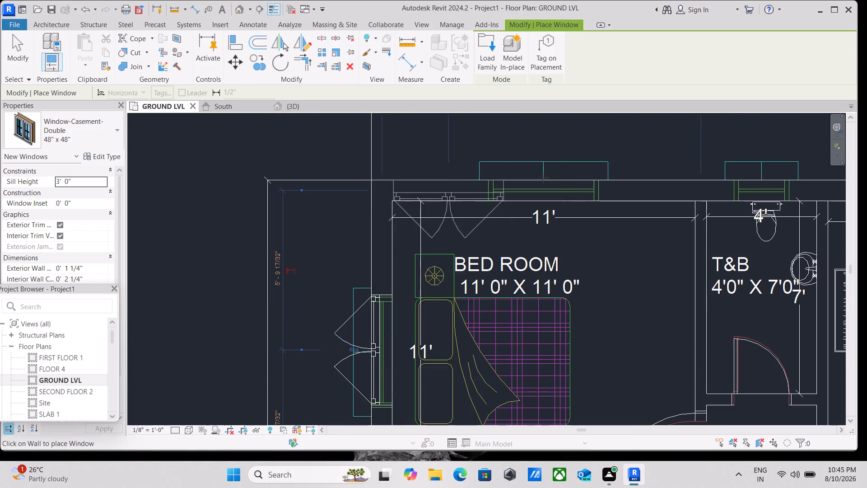
pyautogui.scroll(3, 544, 179)
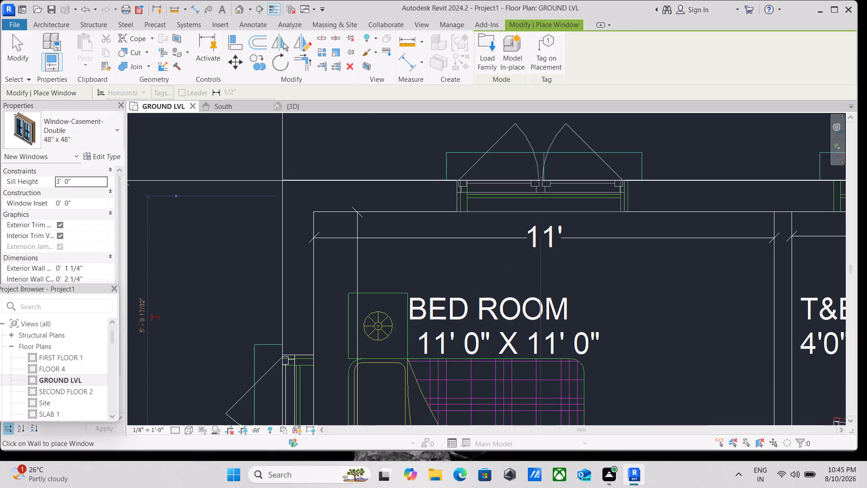
pyautogui.scroll(3, 541, 181)
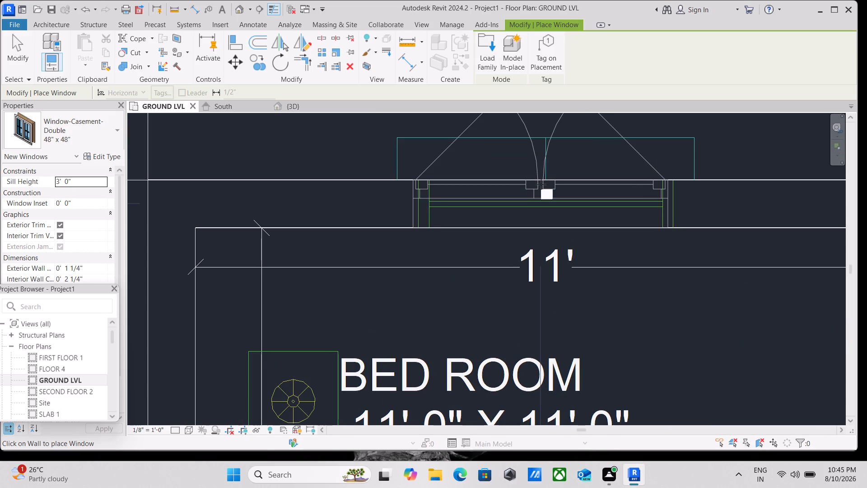
pyautogui.click(541, 184)
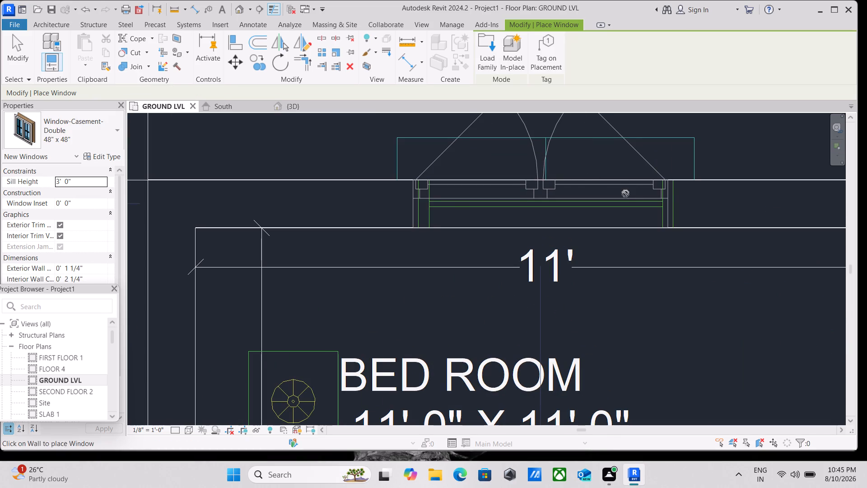
# Place a double casement window in the north wall of each 10' x 11' bedroom, centred 5' 2 1/2" from its side walls.
pyautogui.scroll(-1, 625, 193)
pyautogui.scroll(-2, 679, 194)
pyautogui.moveTo(680, 194); pyautogui.dragTo(265, 208, button='middle')
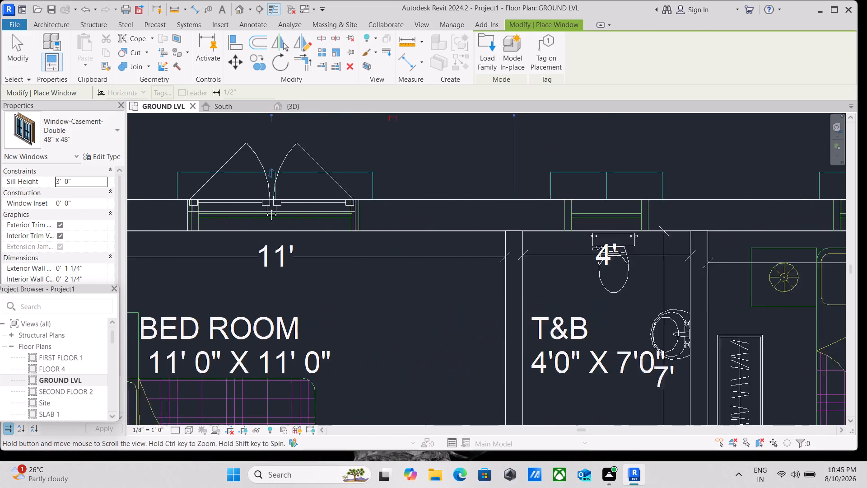
pyautogui.moveTo(265, 208); pyautogui.dragTo(257, 207, button='middle')
pyautogui.moveTo(626, 198); pyautogui.dragTo(450, 229, button='middle')
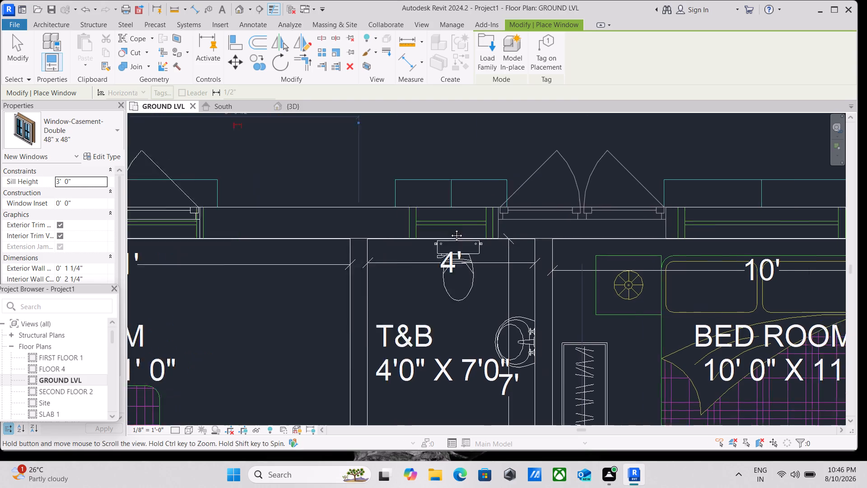
pyautogui.moveTo(450, 229); pyautogui.dragTo(375, 241, button='middle')
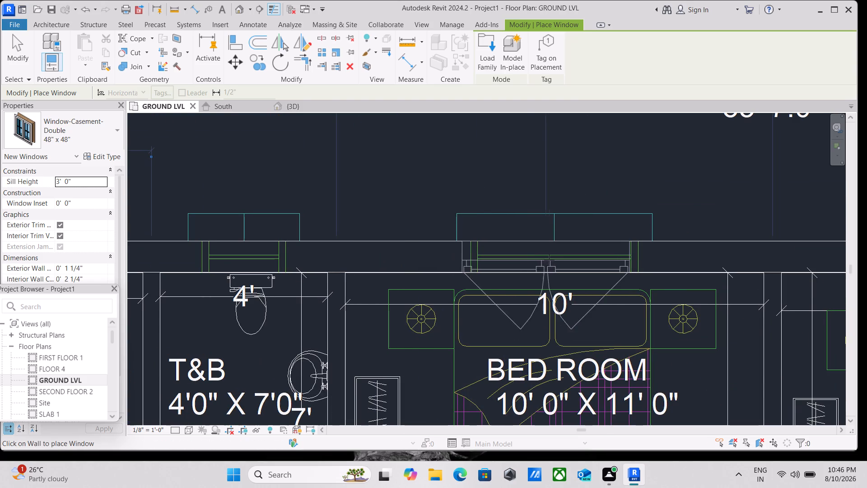
pyautogui.click(558, 239)
pyautogui.scroll(-1, 659, 230)
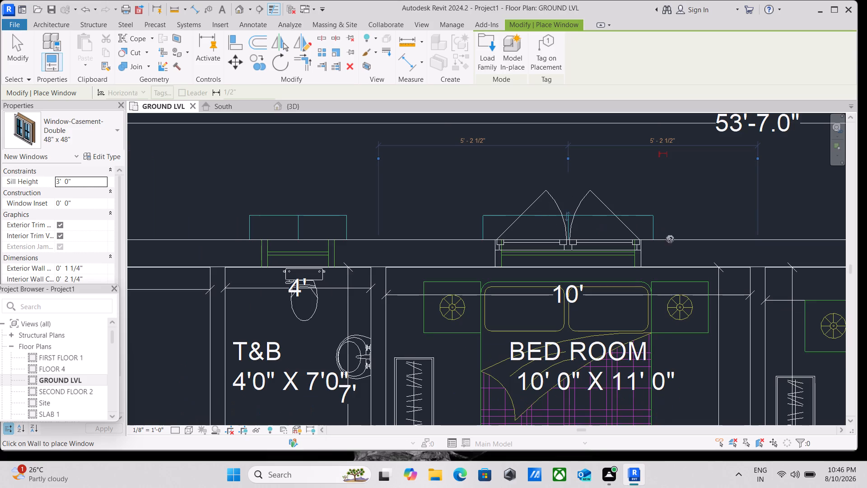
pyautogui.moveTo(681, 246); pyautogui.dragTo(187, 244, button='middle')
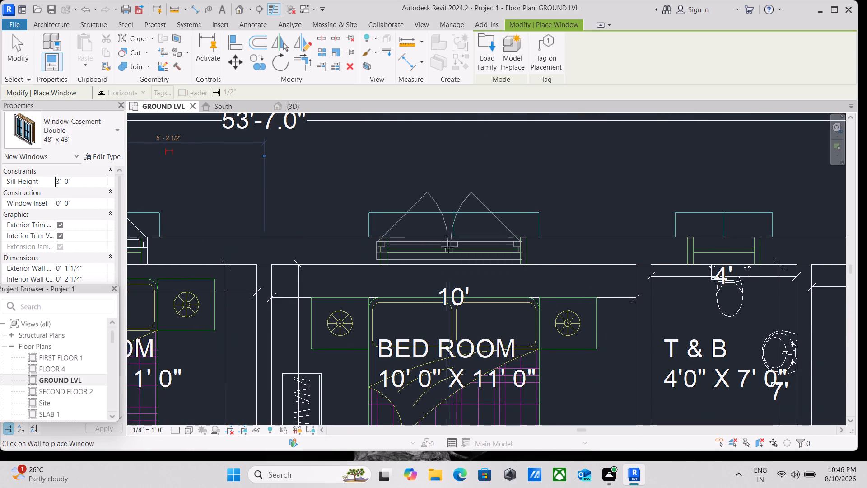
pyautogui.click(451, 247)
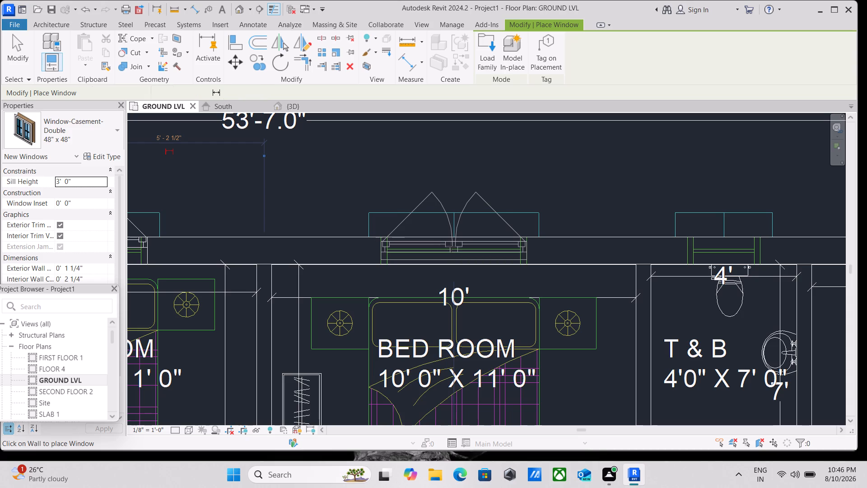
# Place a double casement window in the north wall of the eastern 11' x 11' bedroom, over the imported window outline.
pyautogui.scroll(-3, 498, 236)
pyautogui.moveTo(565, 248); pyautogui.dragTo(508, 248, button='middle')
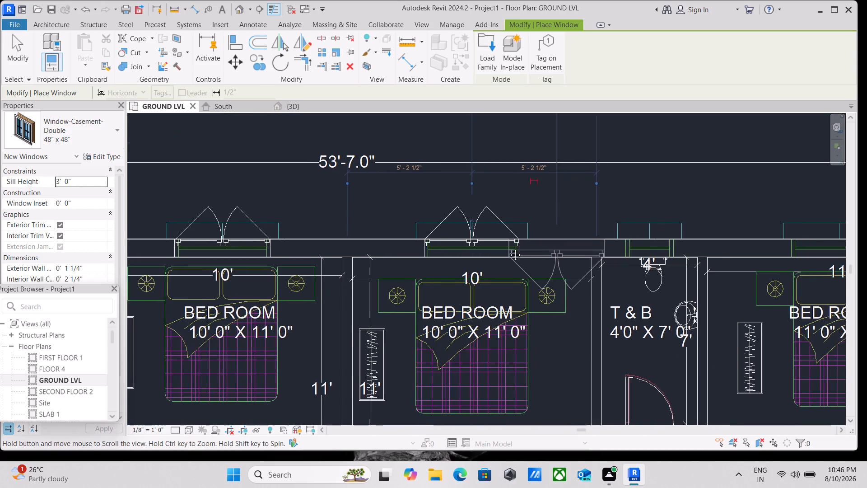
pyautogui.moveTo(508, 248); pyautogui.dragTo(89, 247, button='middle')
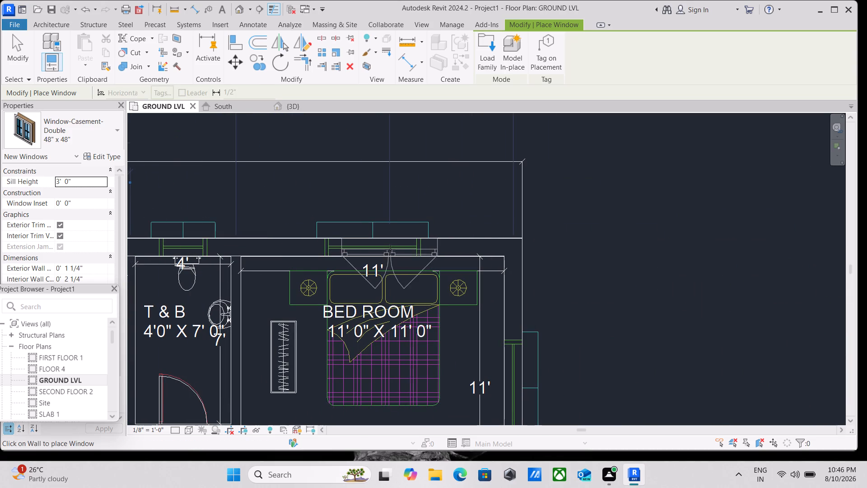
pyautogui.scroll(6, 366, 243)
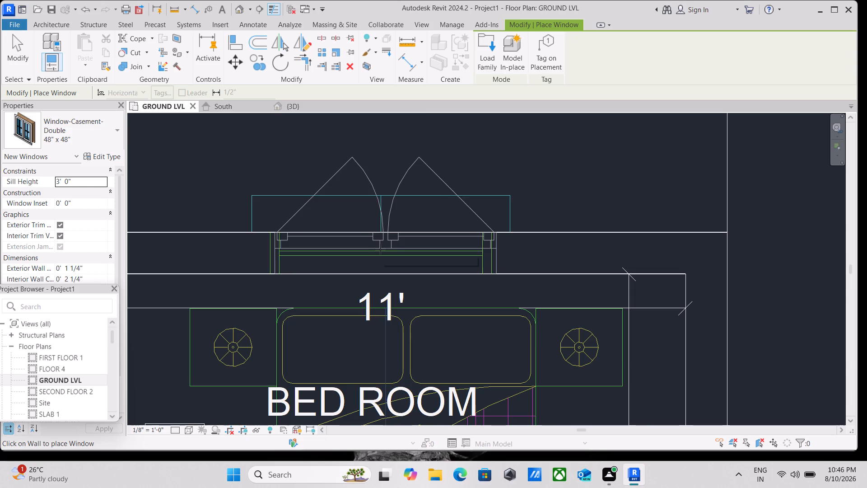
pyautogui.click(378, 249)
# Place a double casement window in the eastern bedroom's east exterior wall, 5' 8" from the kitchen partition.
pyautogui.scroll(-2, 488, 232)
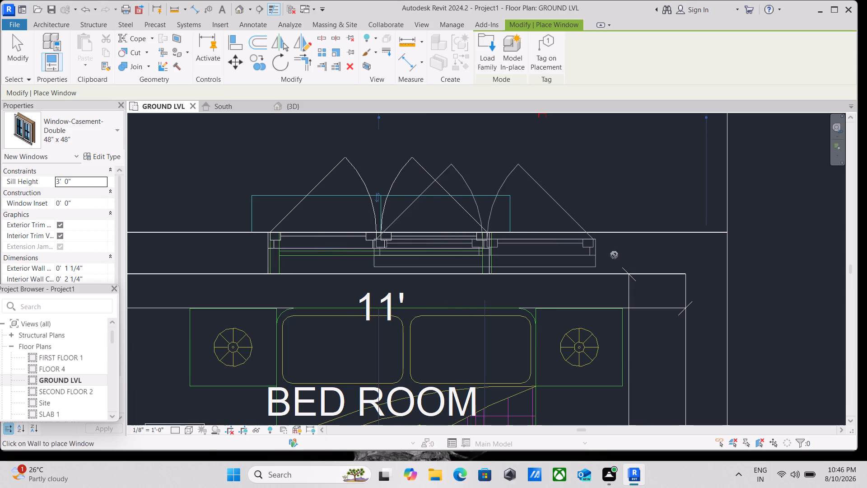
pyautogui.scroll(-1, 614, 255)
pyautogui.moveTo(707, 280); pyautogui.dragTo(693, 160, button='middle')
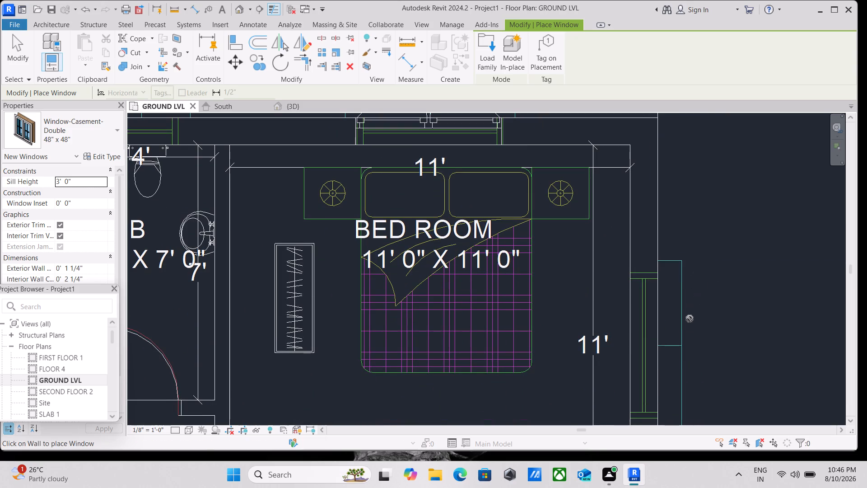
pyautogui.moveTo(649, 366); pyautogui.dragTo(628, 214, button='middle')
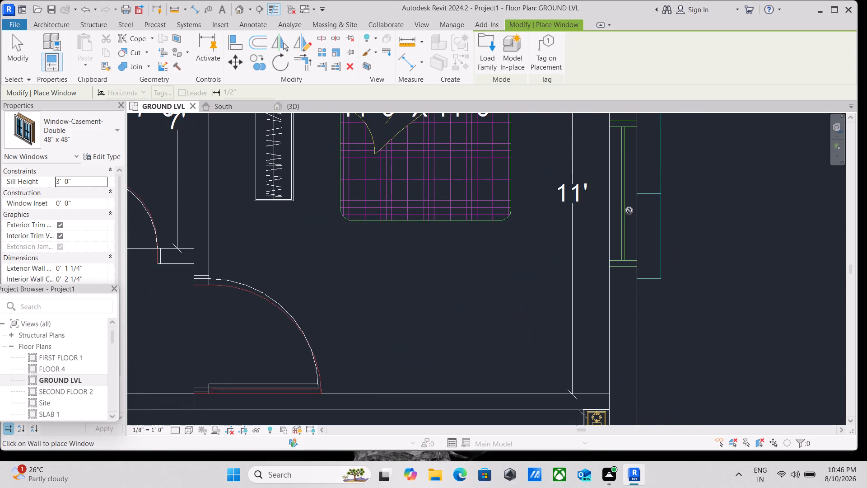
pyautogui.moveTo(630, 209); pyautogui.dragTo(617, 267, button='middle')
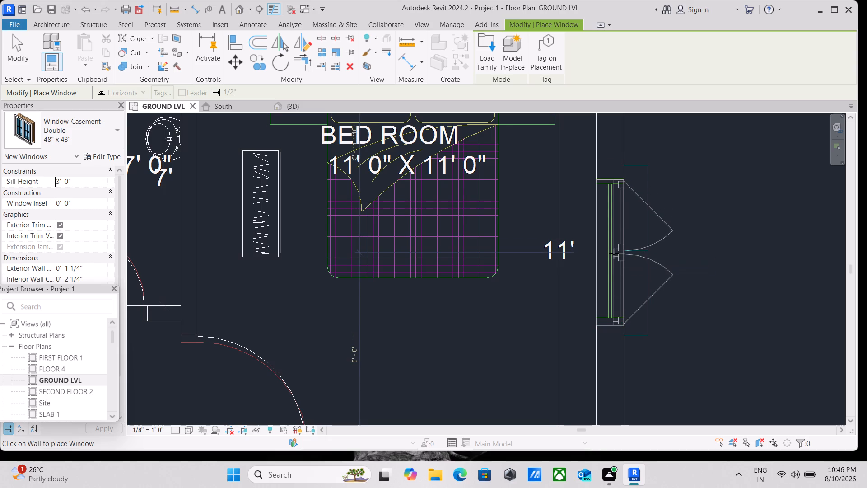
pyautogui.click(614, 253)
# Place a double casement window in the eastern kitchen's exterior wall, 3' 2 1/2" from each adjoining wall.
pyautogui.scroll(-2, 645, 232)
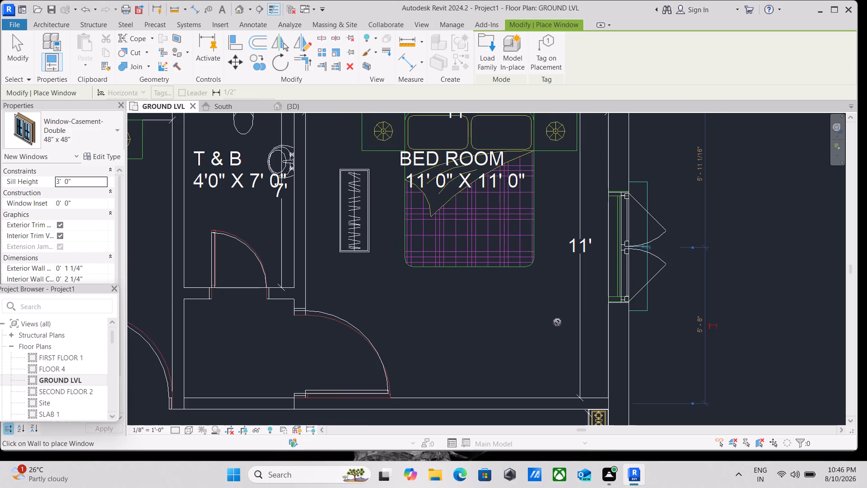
pyautogui.moveTo(557, 322); pyautogui.dragTo(564, 163, button='middle')
pyautogui.scroll(-3, 518, 274)
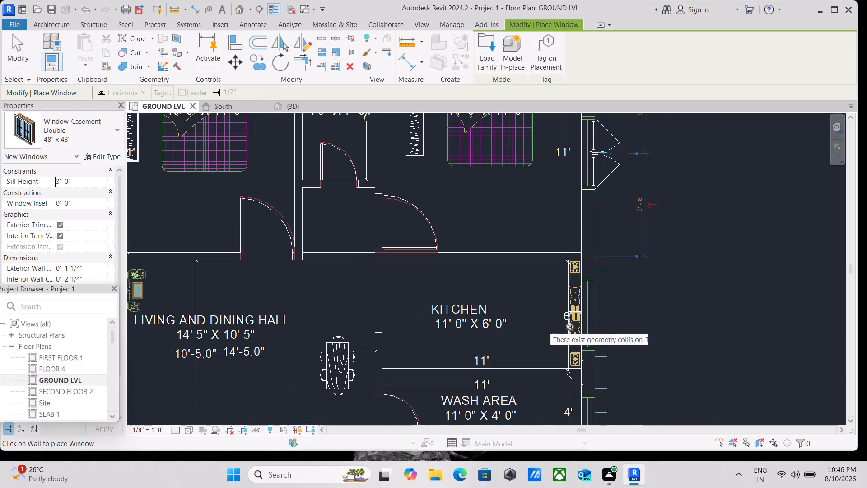
pyautogui.scroll(2, 600, 316)
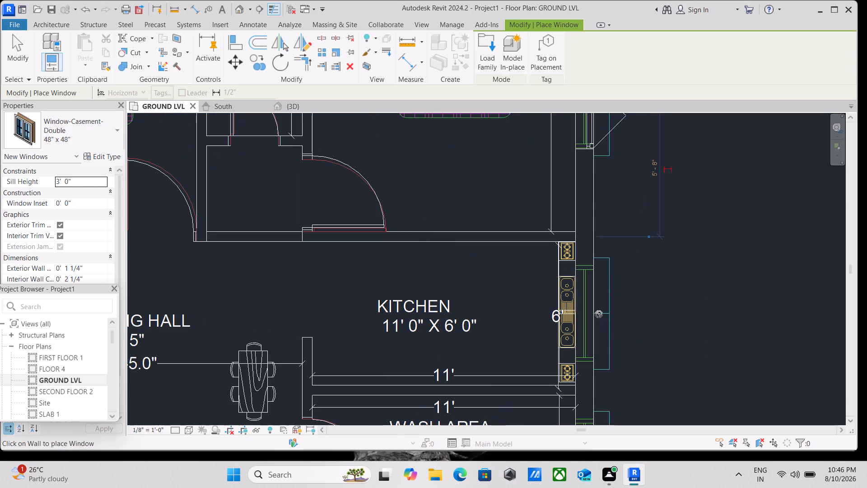
pyautogui.click(597, 314)
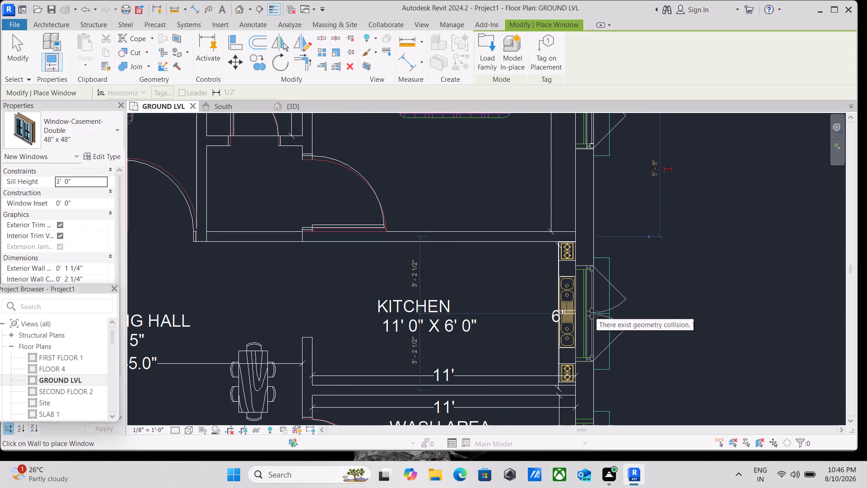
# Place a double casement window in the exterior wall of the eastern 6' 0" x 7' 7" kitchen, 3' 2 1/2" from each adjoining wall.
pyautogui.scroll(-2, 634, 296)
pyautogui.moveTo(673, 296); pyautogui.dragTo(654, 164, button='middle')
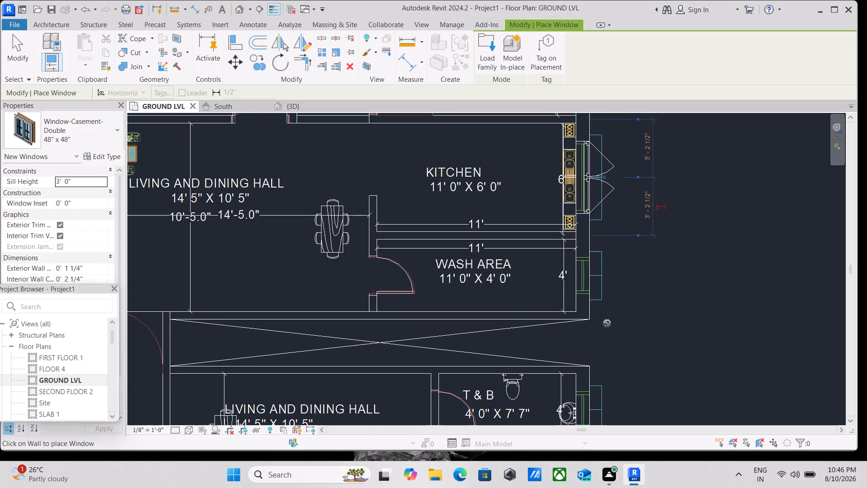
pyautogui.moveTo(608, 335); pyautogui.dragTo(616, 137, button='middle')
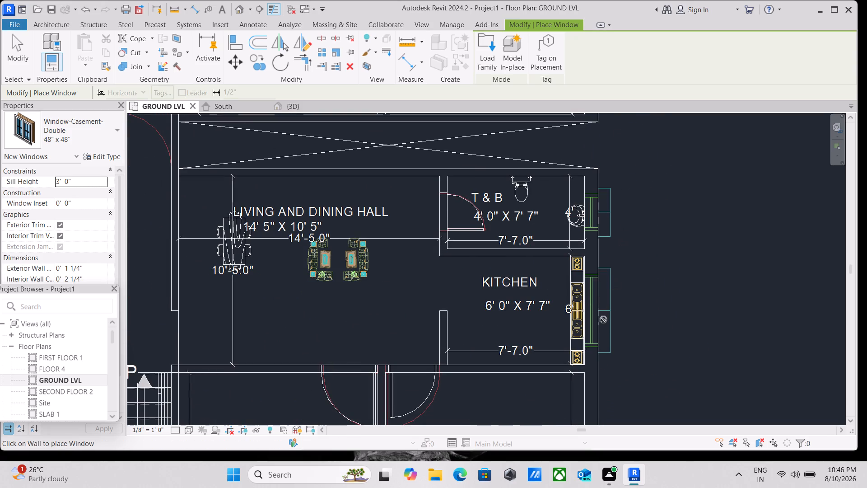
pyautogui.scroll(3, 597, 310)
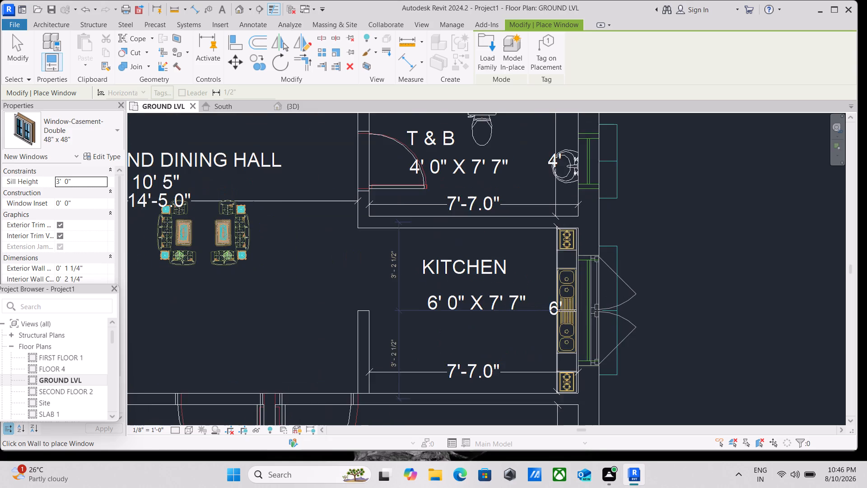
pyautogui.scroll(2, 597, 310)
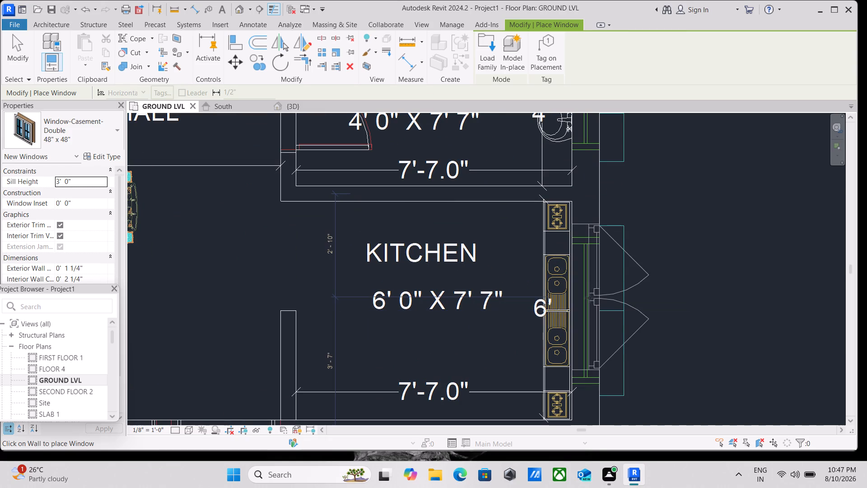
pyautogui.click(586, 308)
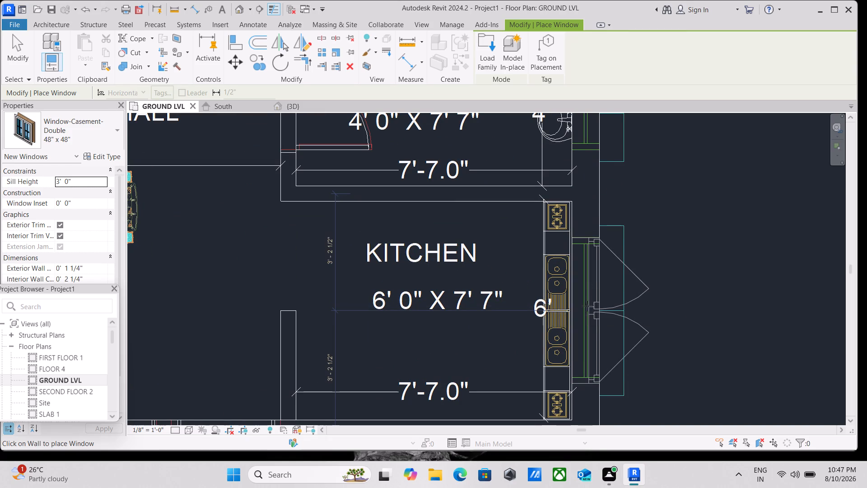
# Place a double casement window in the southeast corner bedroom's east exterior wall, 5' 8" from the kitchen partition and 5' 11" from the south wall.
pyautogui.scroll(-3, 634, 284)
pyautogui.moveTo(676, 308); pyautogui.dragTo(661, 158, button='middle')
pyautogui.scroll(-2, 657, 225)
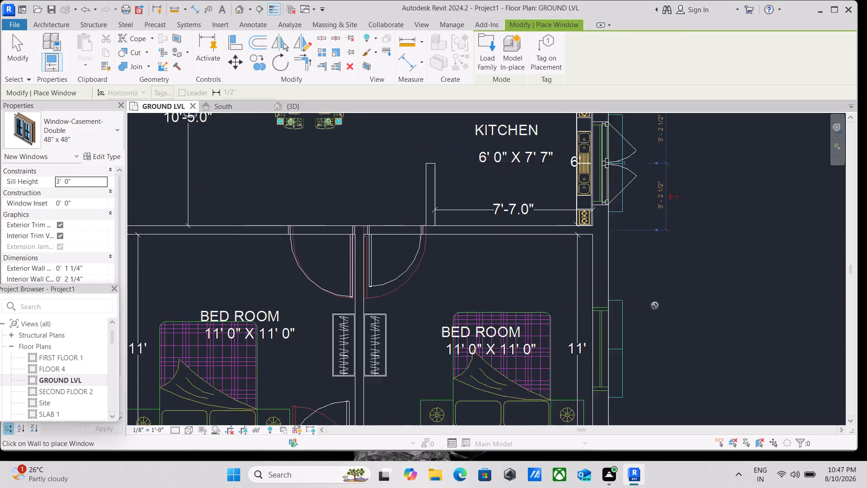
pyautogui.moveTo(650, 320); pyautogui.dragTo(656, 211, button='middle')
pyautogui.scroll(1, 620, 235)
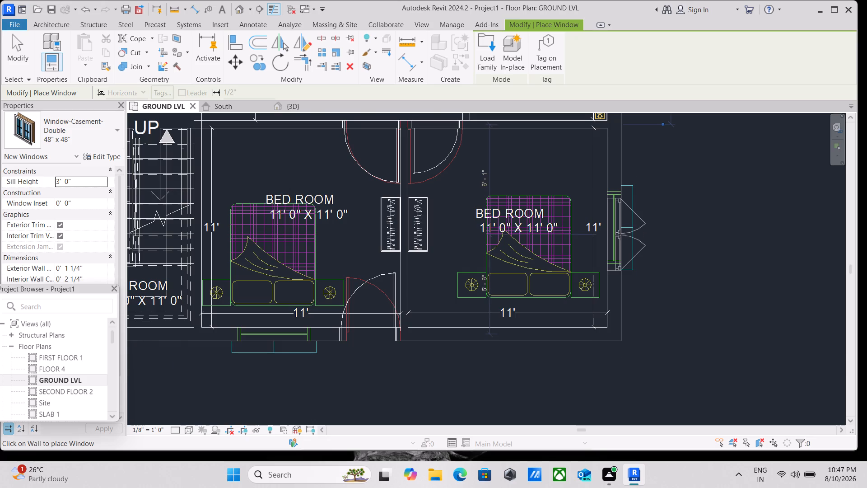
pyautogui.scroll(2, 620, 235)
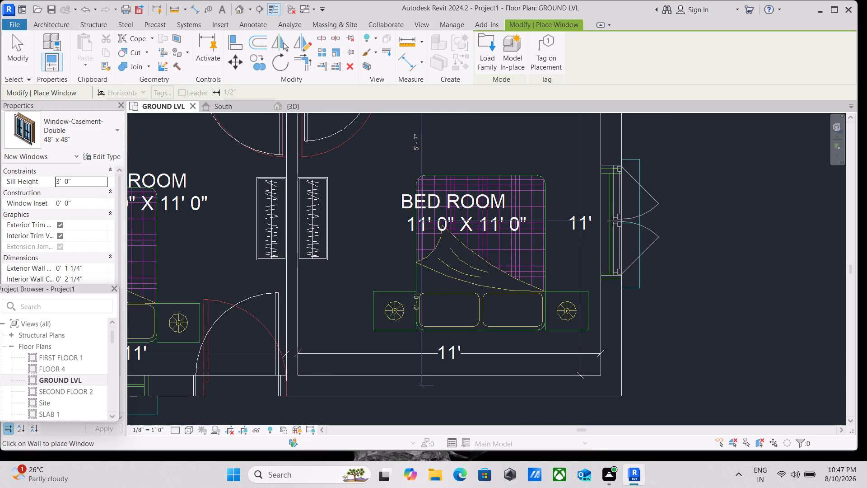
pyautogui.scroll(3, 612, 223)
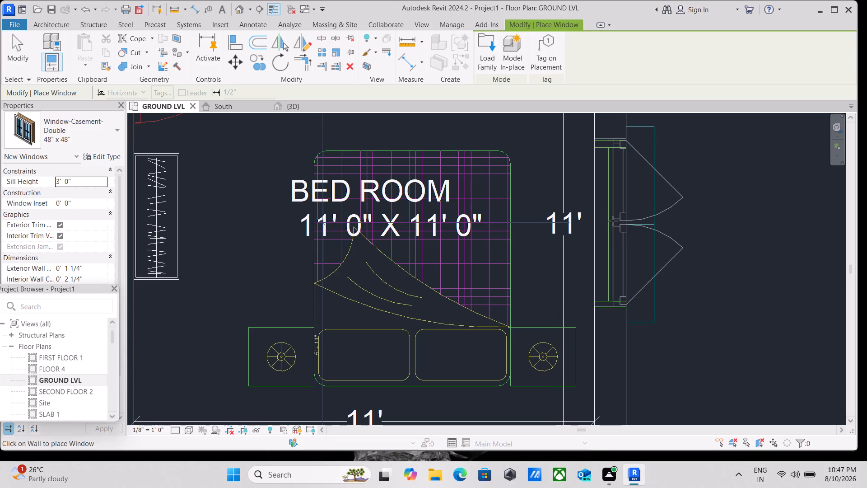
pyautogui.click(613, 221)
# Place a double casement window in the south wall of the bedroom just east of the stairs, 4' 2" from its west wall.
pyautogui.scroll(-3, 613, 219)
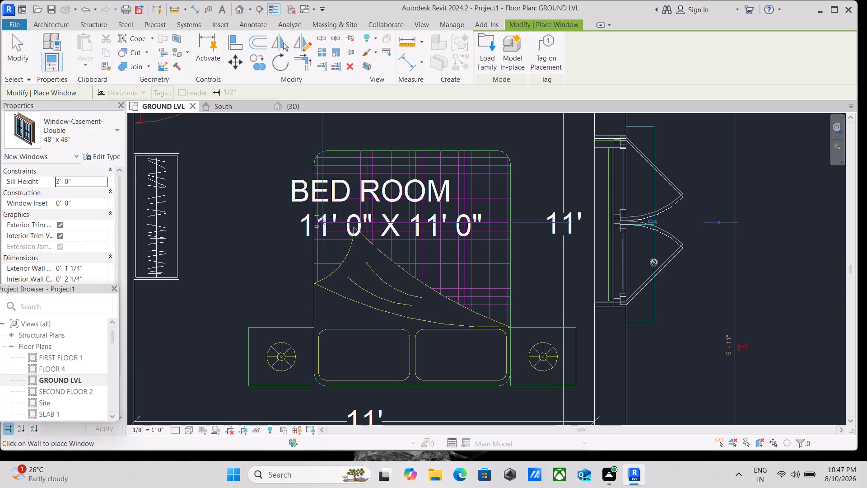
pyautogui.scroll(-1, 636, 324)
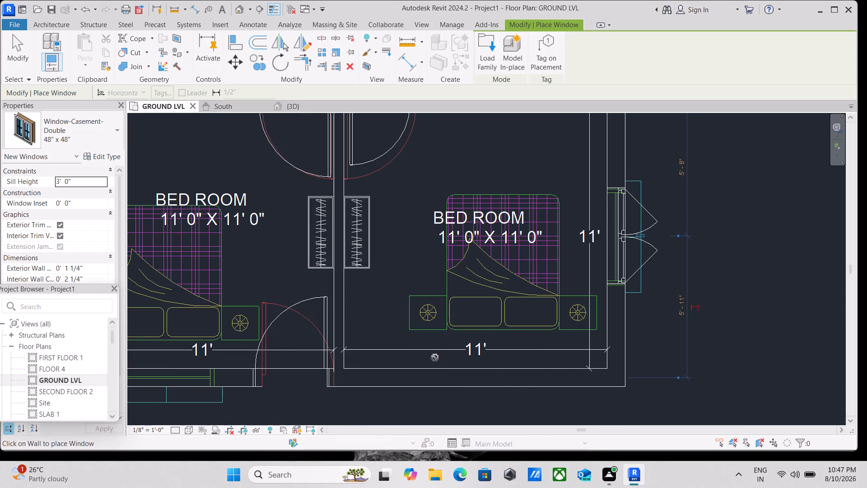
pyautogui.moveTo(435, 357); pyautogui.dragTo(749, 202, button='middle')
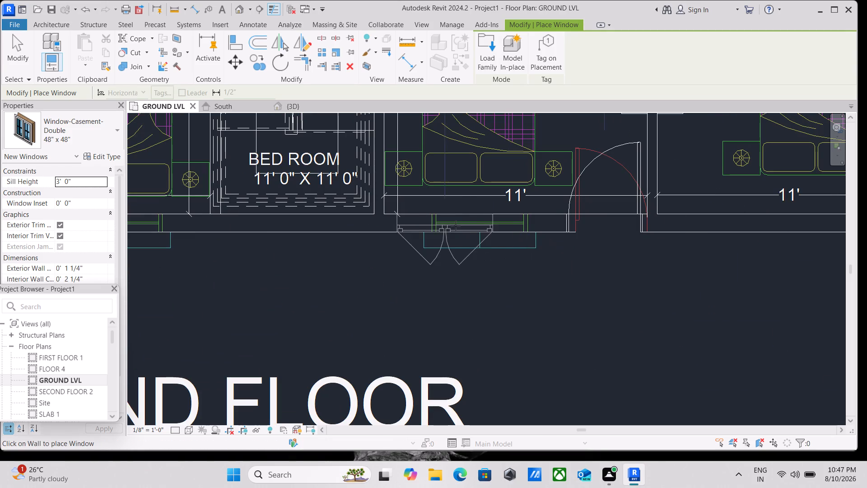
pyautogui.scroll(5, 469, 228)
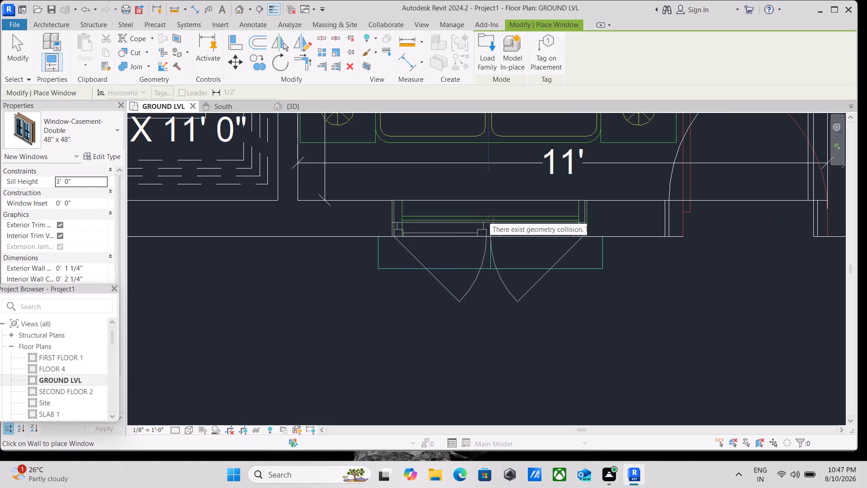
pyautogui.click(490, 219)
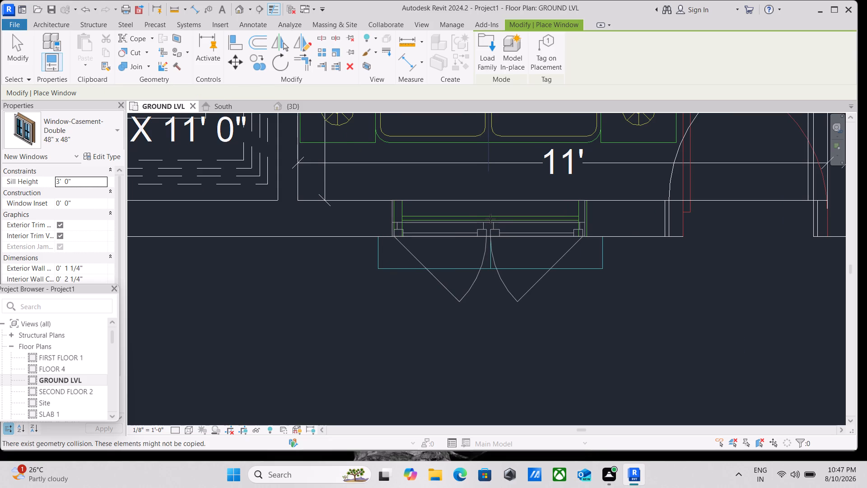
# Place a double casement window in the south wall of the bedroom just west of the stairs, 4' 2" from its east wall.
pyautogui.scroll(-2, 490, 219)
pyautogui.scroll(-1, 297, 240)
pyautogui.scroll(-2, 210, 244)
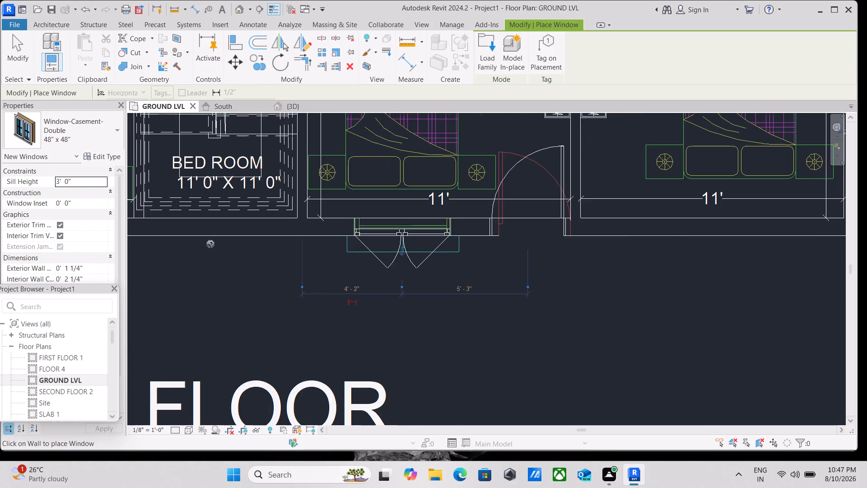
pyautogui.moveTo(210, 244); pyautogui.dragTo(545, 244, button='middle')
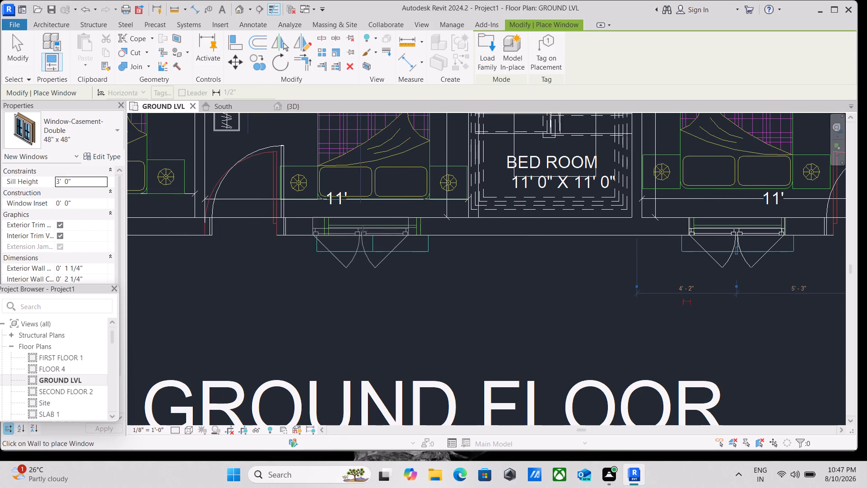
pyautogui.scroll(6, 372, 230)
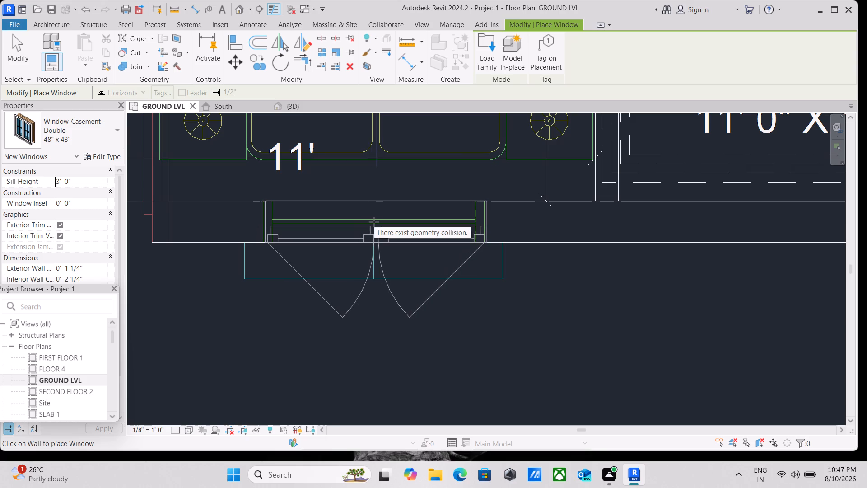
pyautogui.click(374, 222)
# Place a double casement window in the southwest corner bedroom's west exterior wall, 5' 7" from the kitchen partition and 6' 0" from the south wall.
pyautogui.scroll(-3, 406, 221)
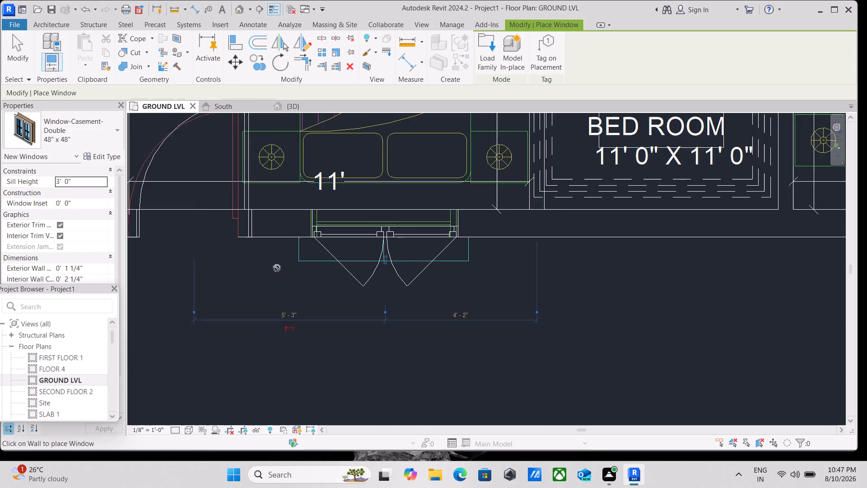
pyautogui.scroll(-1, 269, 269)
pyautogui.moveTo(268, 269); pyautogui.dragTo(646, 264, button='middle')
pyautogui.scroll(-4, 598, 276)
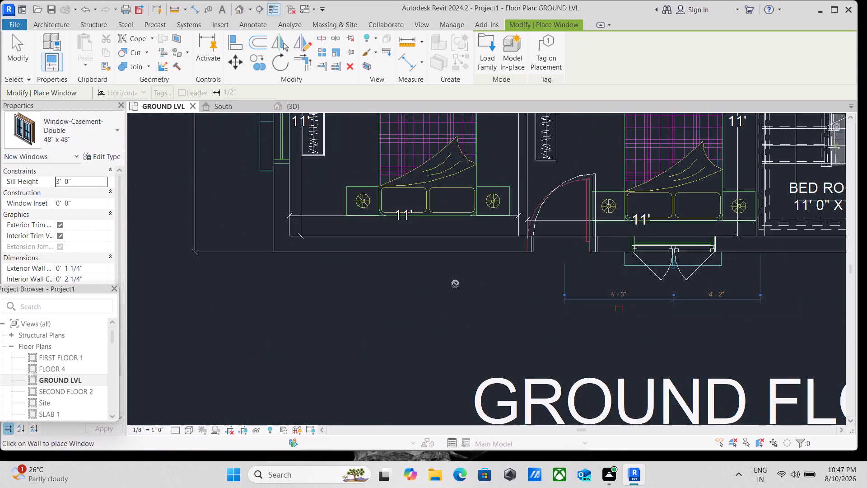
pyautogui.scroll(-3, 404, 284)
pyautogui.scroll(3, 332, 187)
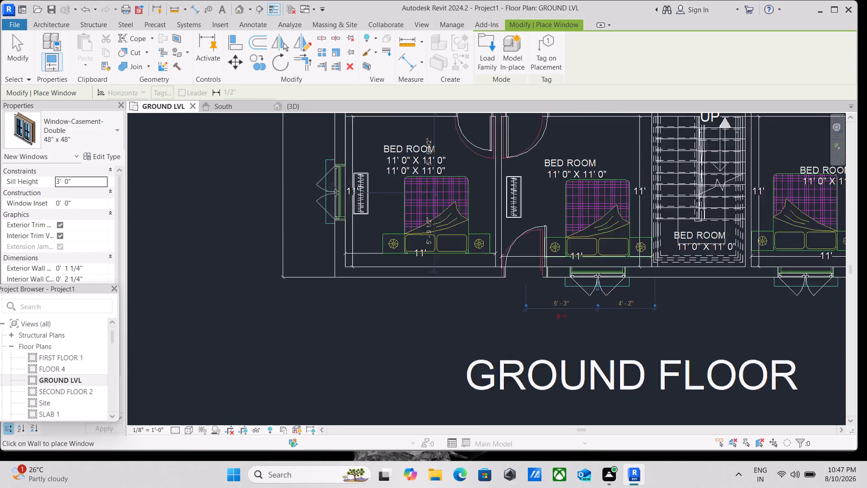
pyautogui.scroll(5, 332, 187)
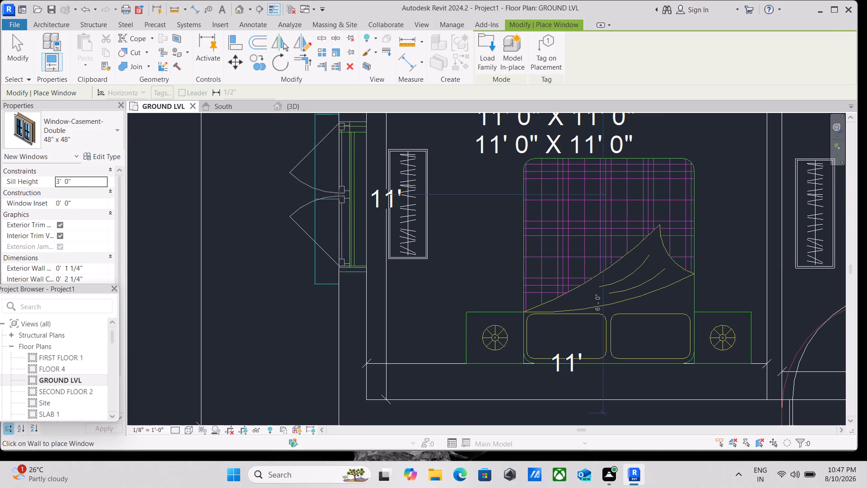
pyautogui.click(339, 194)
# Place a double casement window in the exterior wall of the western 6' 0" x 7' 7" kitchen, 3' 2 1/2" from each adjoining wall.
pyautogui.scroll(-2, 341, 194)
pyautogui.moveTo(343, 188); pyautogui.dragTo(326, 324, button='middle')
pyautogui.scroll(-2, 339, 211)
pyautogui.moveTo(339, 211); pyautogui.dragTo(333, 249, button='middle')
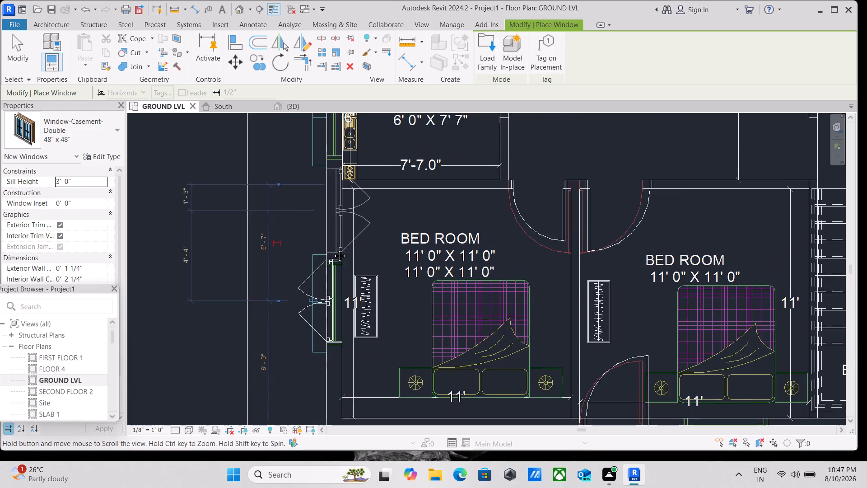
pyautogui.moveTo(333, 249); pyautogui.dragTo(319, 323, button='middle')
pyautogui.scroll(3, 310, 216)
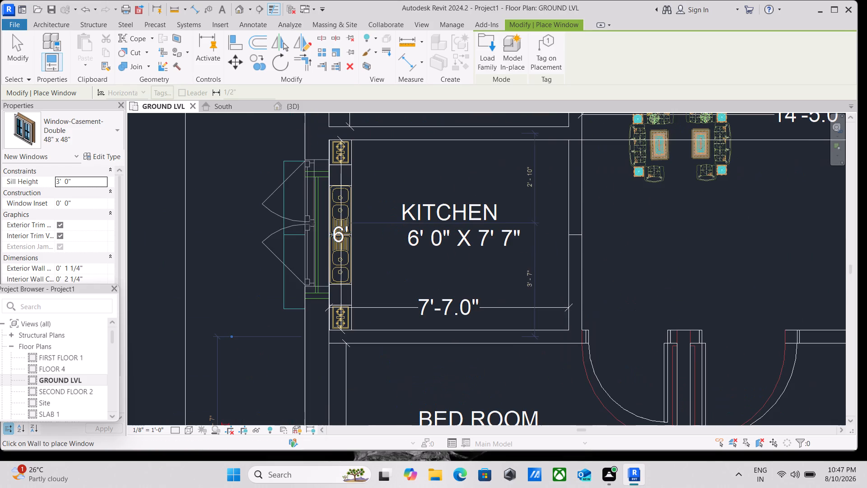
pyautogui.scroll(4, 310, 234)
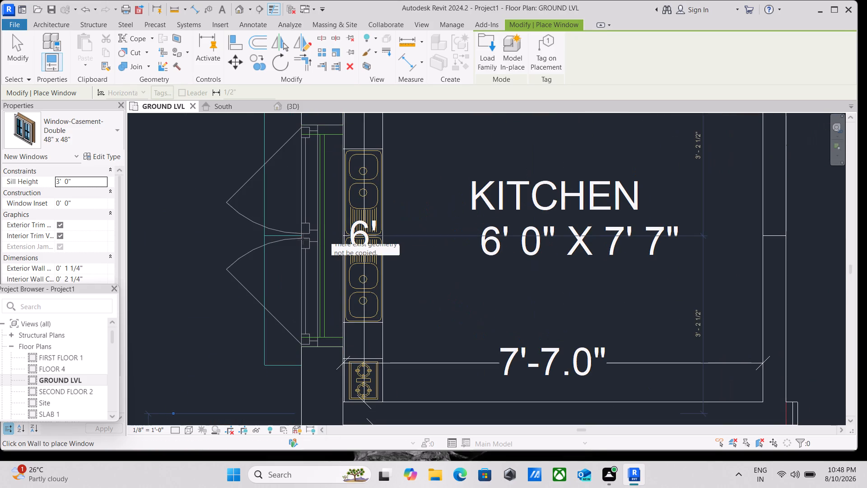
pyautogui.click(303, 239)
# Place a double casement window in the southwest living and dining hall's north wall, 6' 9" from the toilet partition and 8' 1" from the east wall.
pyautogui.scroll(-1, 309, 195)
pyautogui.moveTo(309, 195); pyautogui.dragTo(294, 266, button='middle')
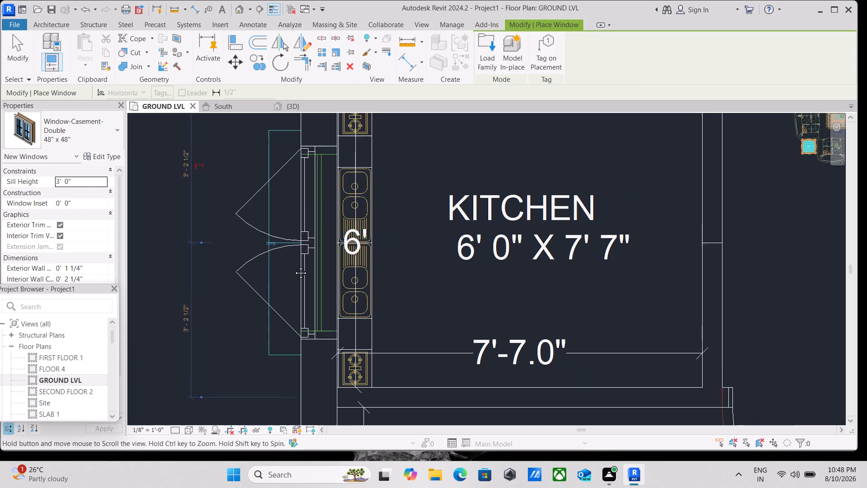
pyautogui.moveTo(294, 266); pyautogui.dragTo(256, 375, button='middle')
pyautogui.scroll(-3, 278, 285)
pyautogui.scroll(-2, 368, 257)
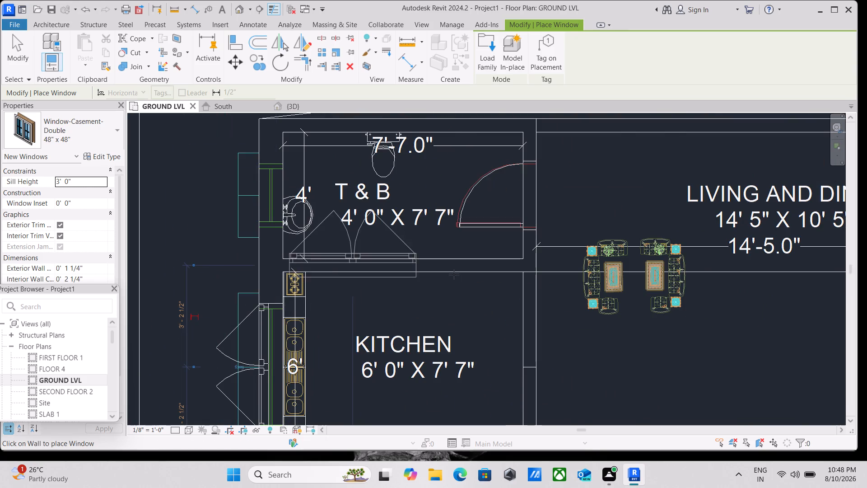
pyautogui.scroll(-8, 454, 274)
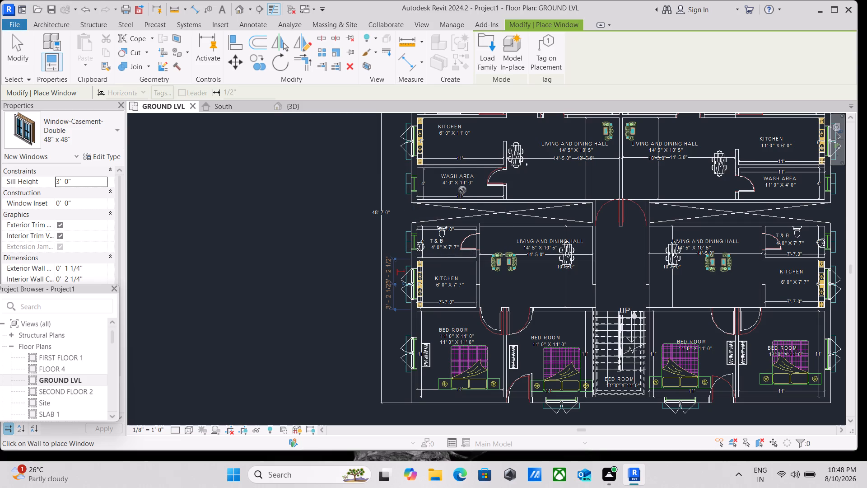
pyautogui.scroll(2, 455, 227)
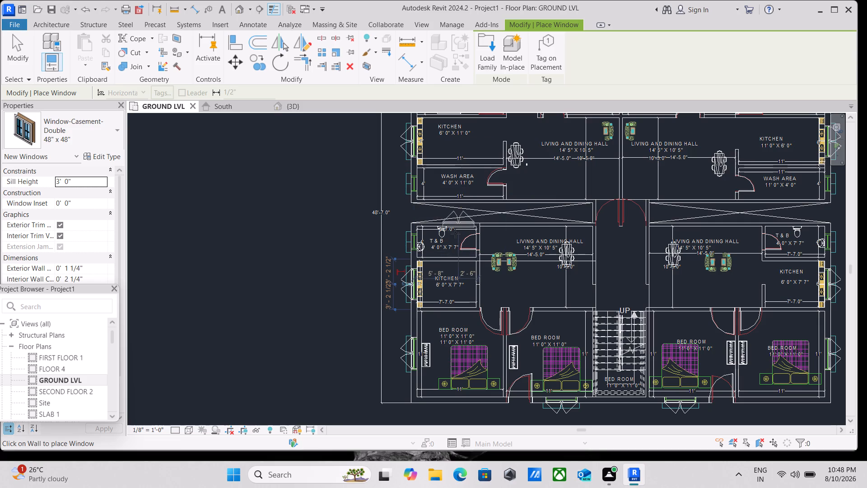
pyautogui.scroll(6, 548, 223)
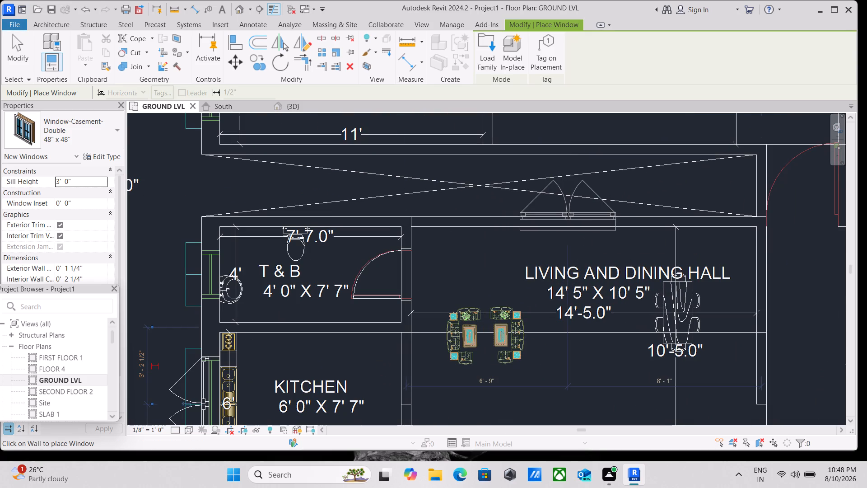
pyautogui.click(568, 214)
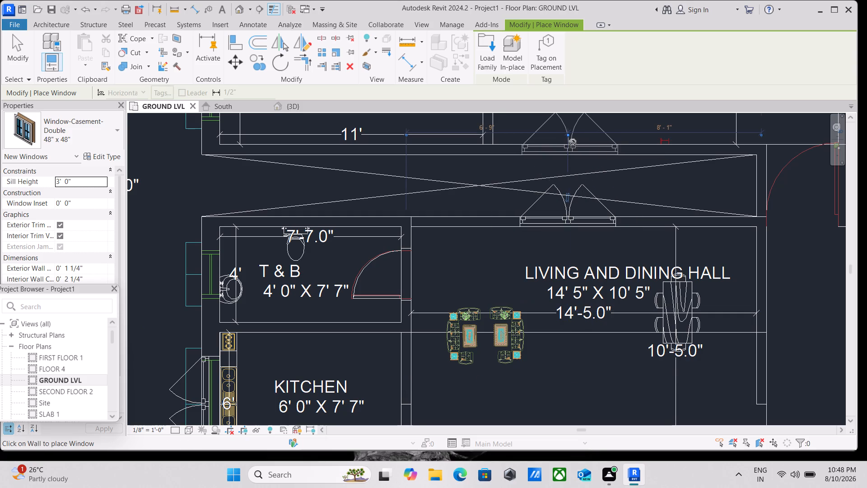
# Place a double casement window in the northwest living hall's south wall, across the crossed open shaft and nearly opposite the southwest hall's window.
pyautogui.click(573, 142)
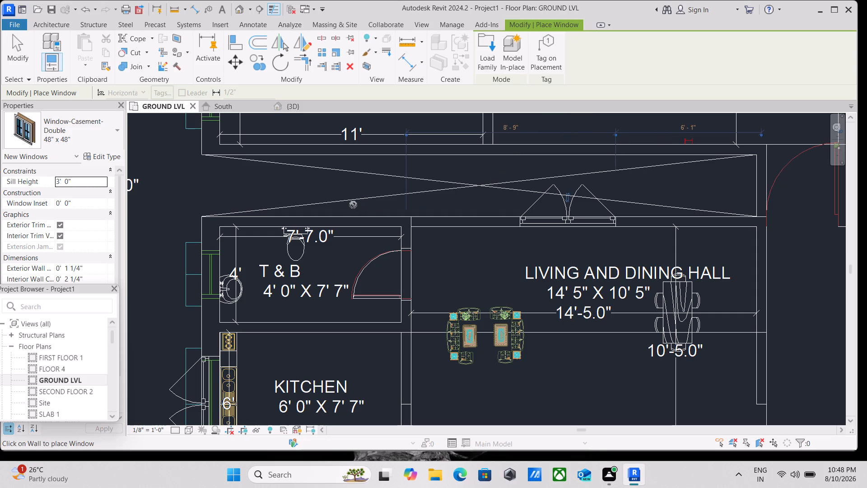
pyautogui.scroll(-2, 280, 209)
pyautogui.scroll(-2, 322, 199)
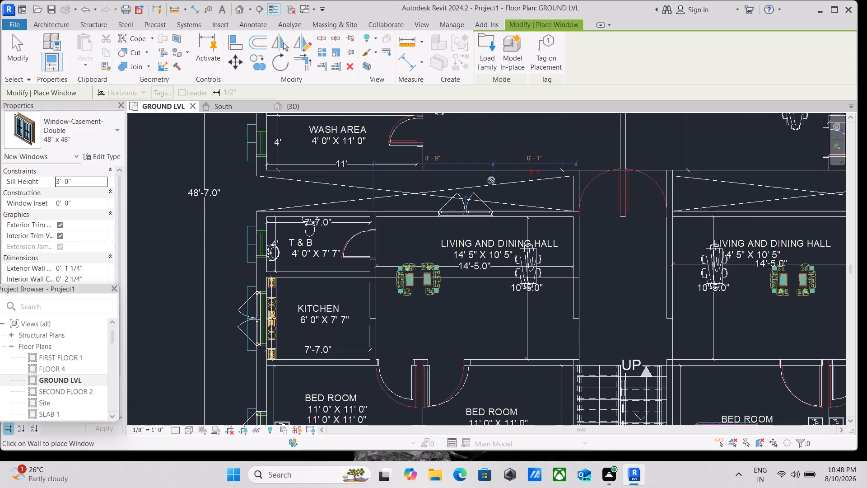
pyautogui.scroll(2, 491, 172)
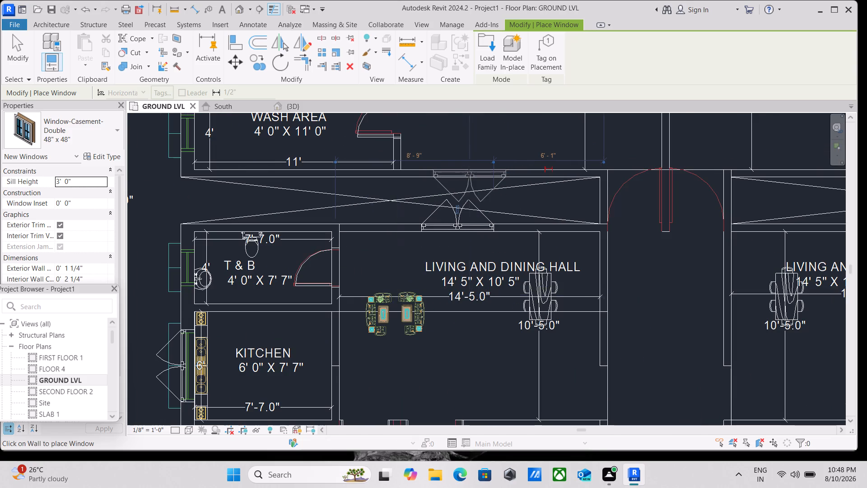
pyautogui.click(461, 168)
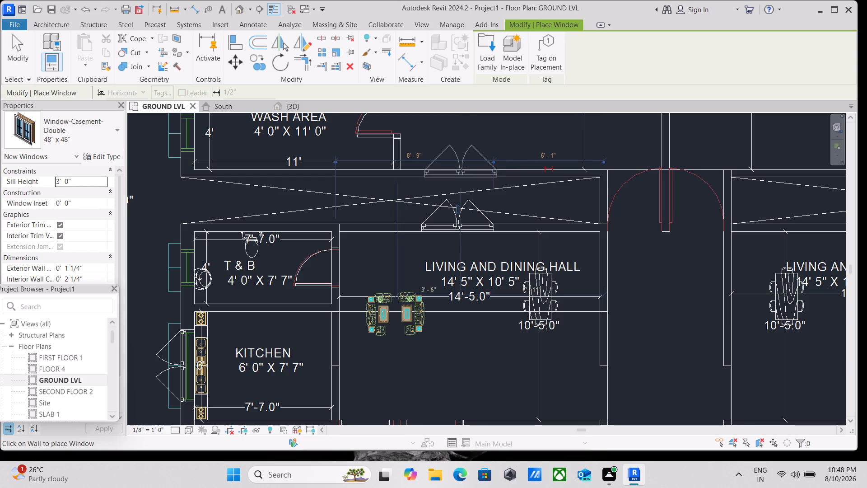
# Place a double casement window in the southeast living and dining hall's north wall, 7' 5" from both the corridor wall and the toilet partition.
pyautogui.scroll(-2, 564, 172)
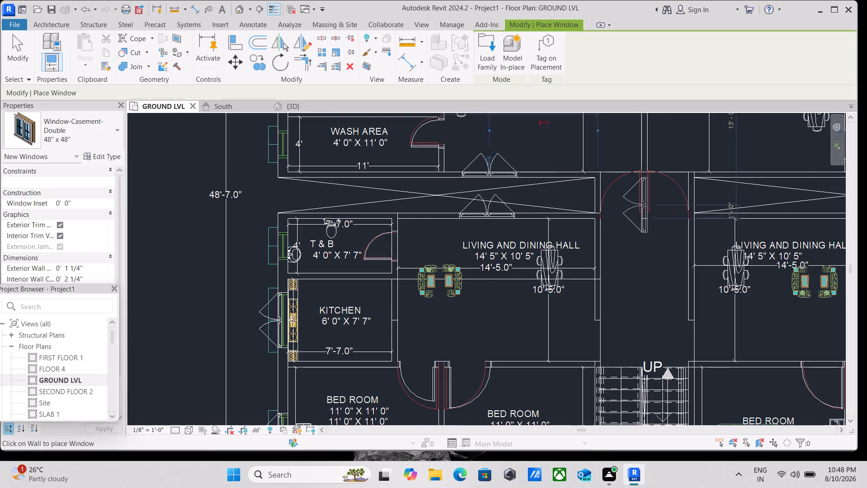
pyautogui.moveTo(642, 202); pyautogui.dragTo(406, 260, button='middle')
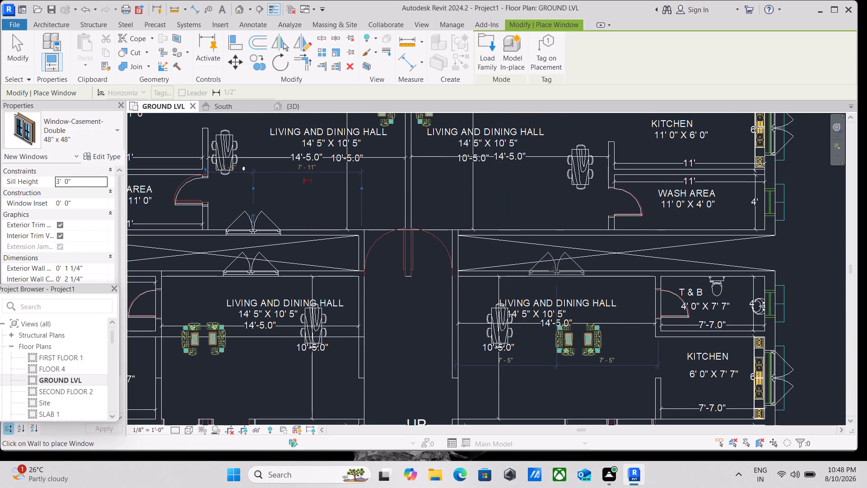
pyautogui.click(554, 271)
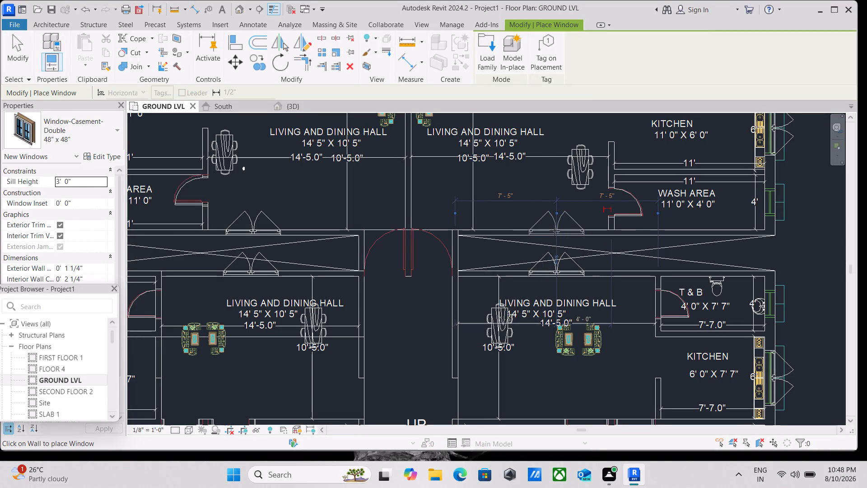
# Place a double casement window in the northeast living hall's south wall, directly across the crossed open shaft from the southeast hall's window.
pyautogui.click(555, 230)
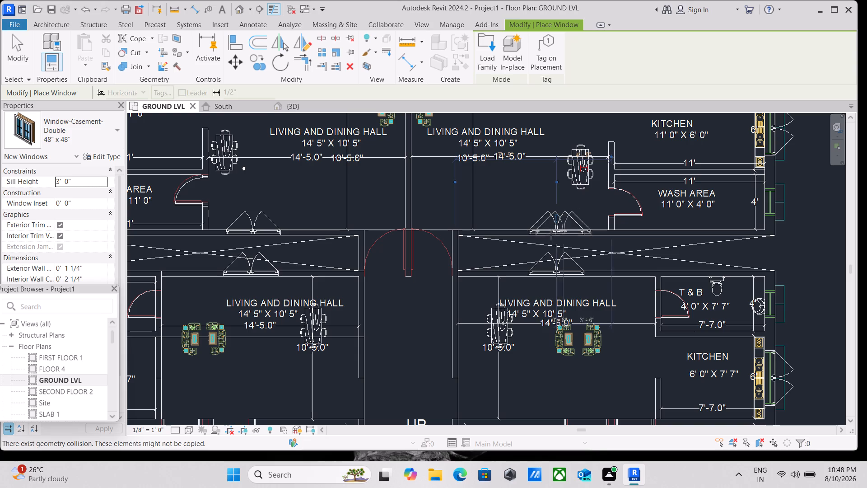
# Place a Fixed 24" x 24" window in the southeast toilet's east exterior wall, 2' 2 1/2" from each adjoining wall.
pyautogui.scroll(-3, 378, 251)
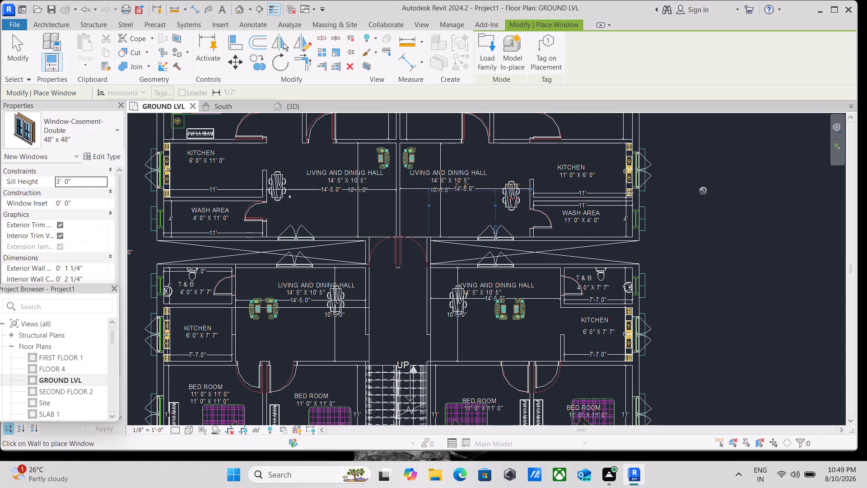
pyautogui.click(117, 129)
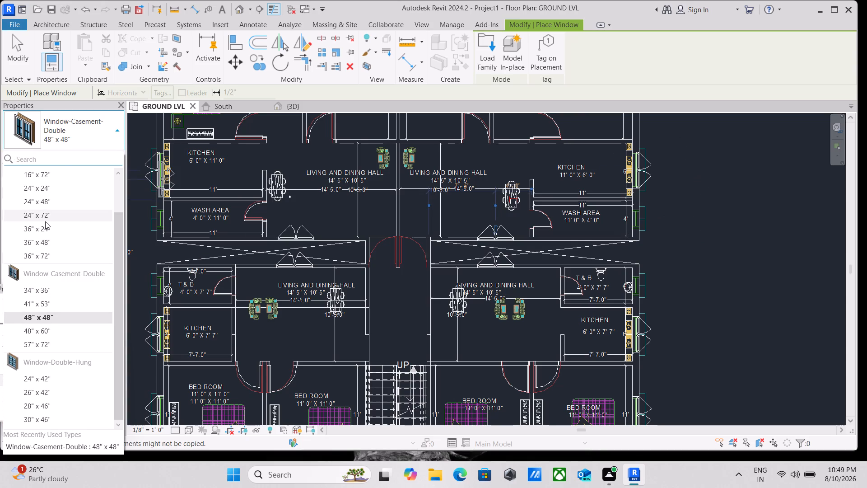
pyautogui.click(43, 188)
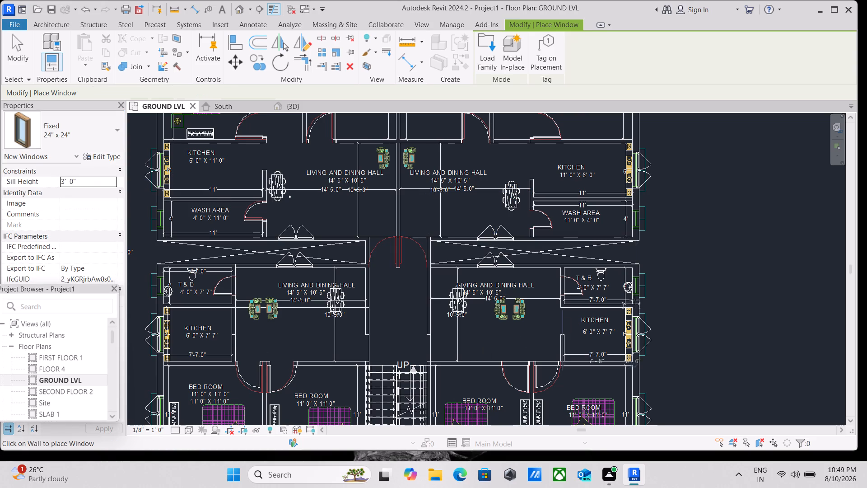
pyautogui.scroll(9, 634, 278)
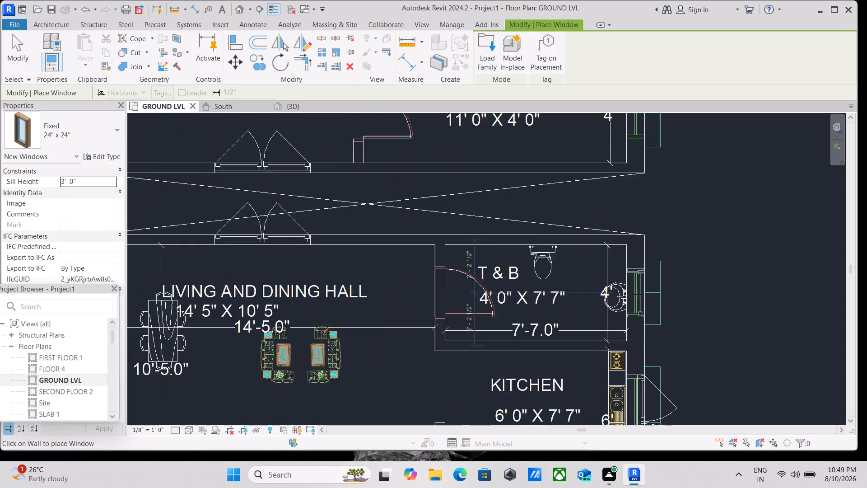
pyautogui.scroll(3, 638, 294)
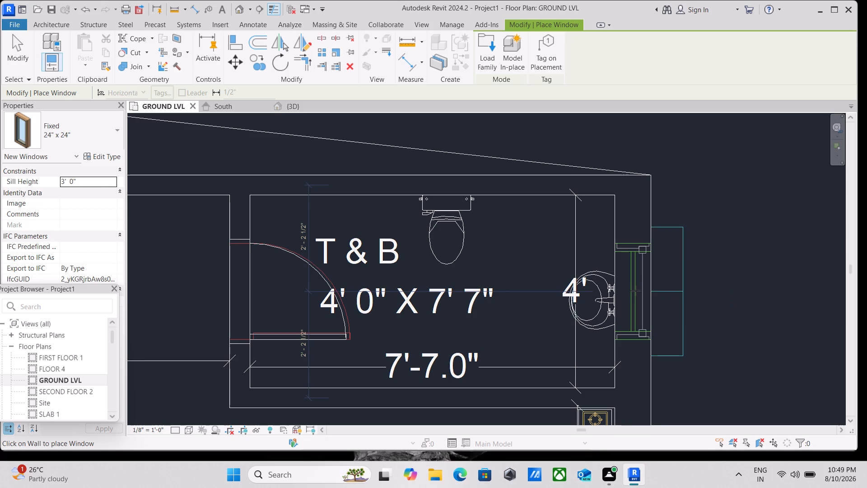
pyautogui.click(636, 291)
# Place a 24" x 24" fixed window in the eastern wash area's exterior wall, 2' 2 1/2" from each adjoining wall.
pyautogui.scroll(-2, 674, 240)
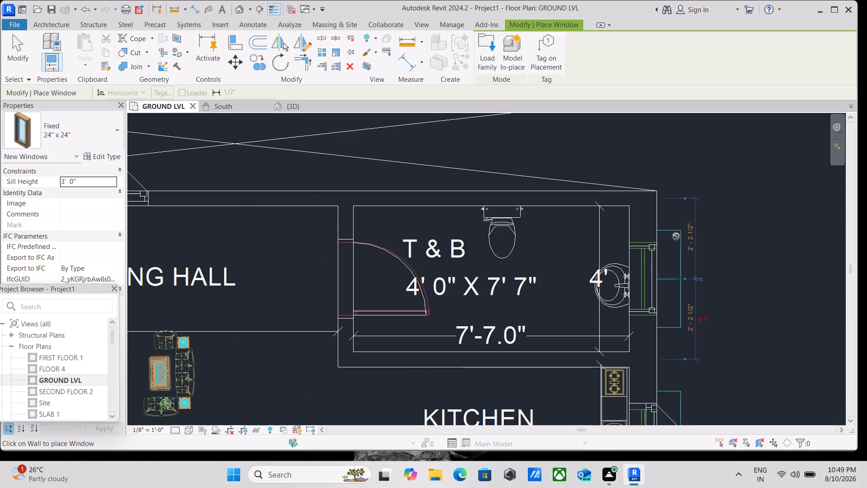
pyautogui.scroll(-1, 680, 219)
pyautogui.moveTo(680, 203); pyautogui.dragTo(631, 364, button='middle')
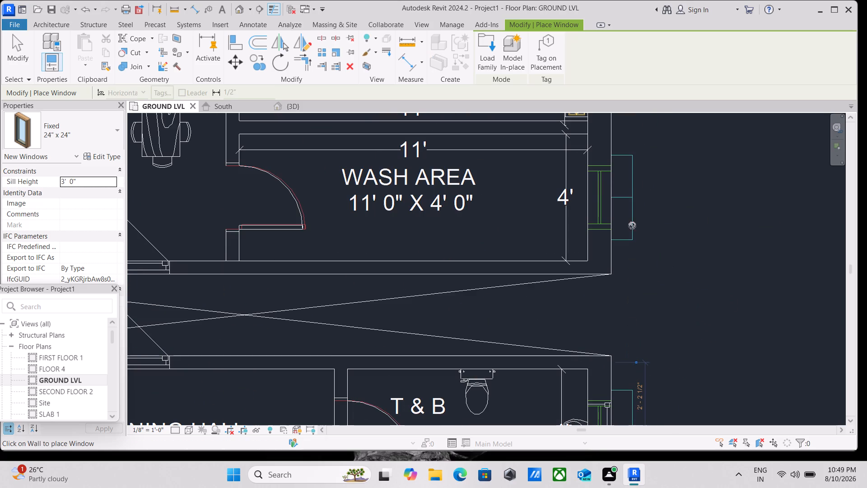
pyautogui.scroll(2, 606, 195)
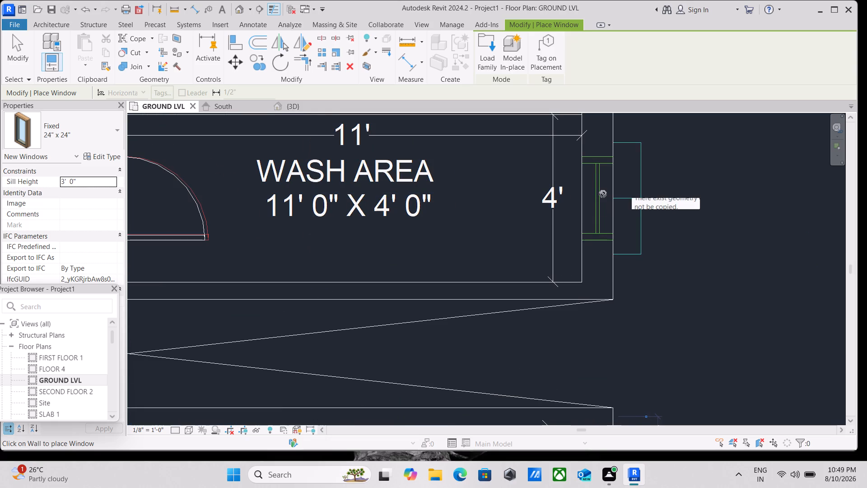
pyautogui.scroll(2, 603, 194)
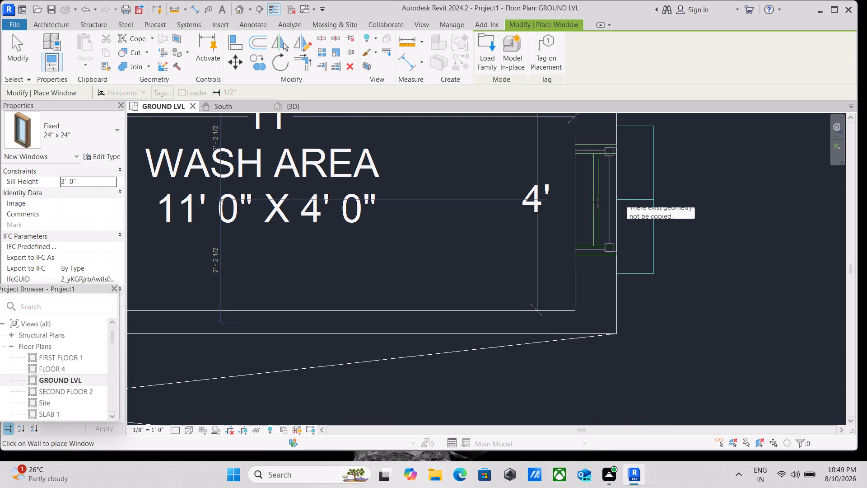
pyautogui.click(598, 202)
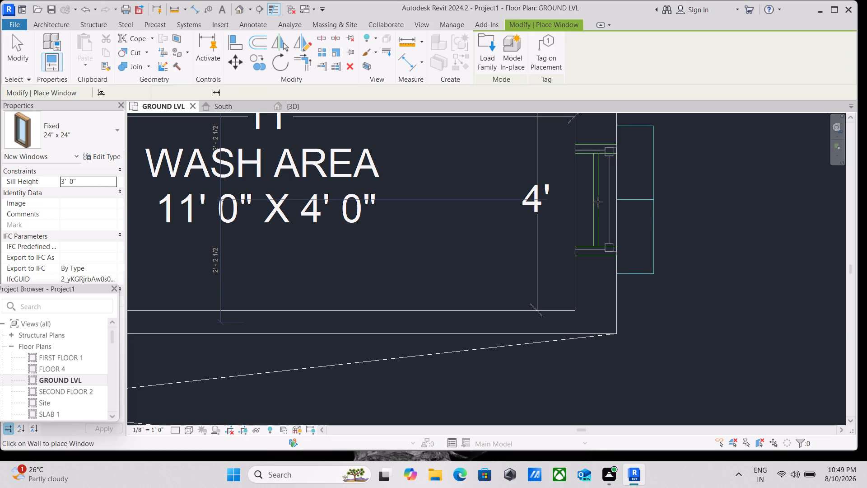
# Place a 24" x 24" fixed window in the southwest toilet's west exterior wall, 2' 2 1/2" from each adjoining wall.
pyautogui.scroll(-2, 642, 203)
pyautogui.scroll(-2, 640, 241)
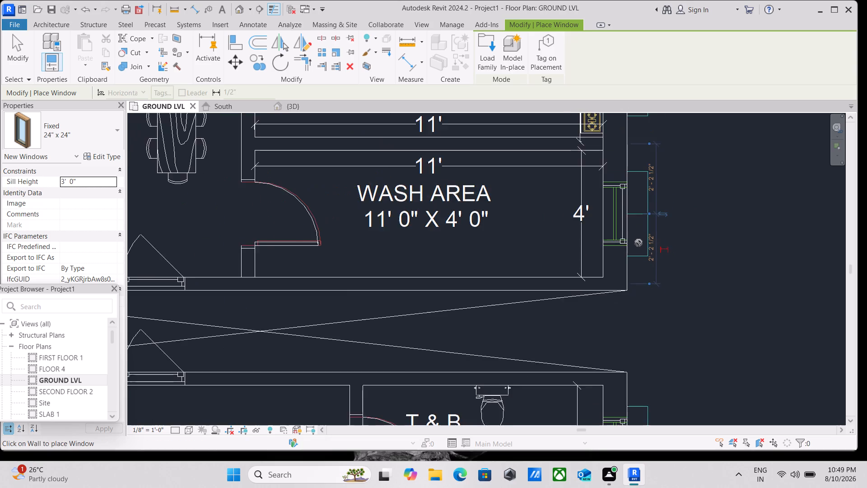
pyautogui.scroll(-11, 639, 243)
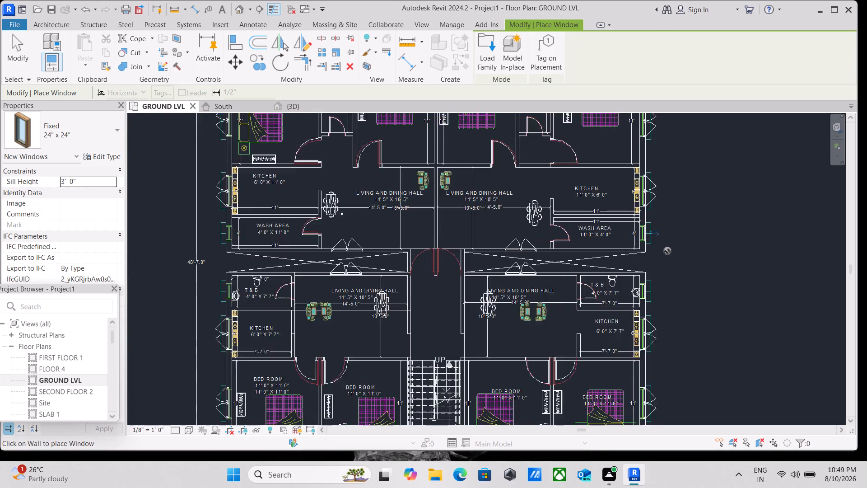
pyautogui.scroll(-2, 667, 251)
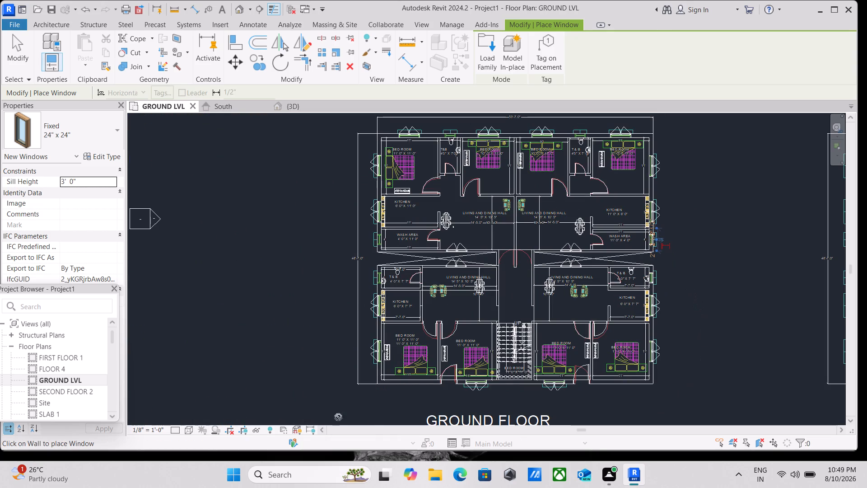
pyautogui.scroll(12, 366, 294)
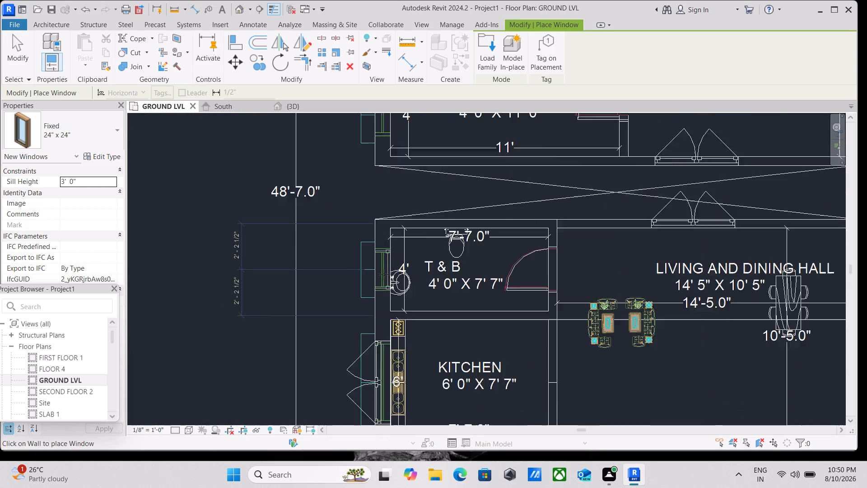
pyautogui.scroll(6, 384, 274)
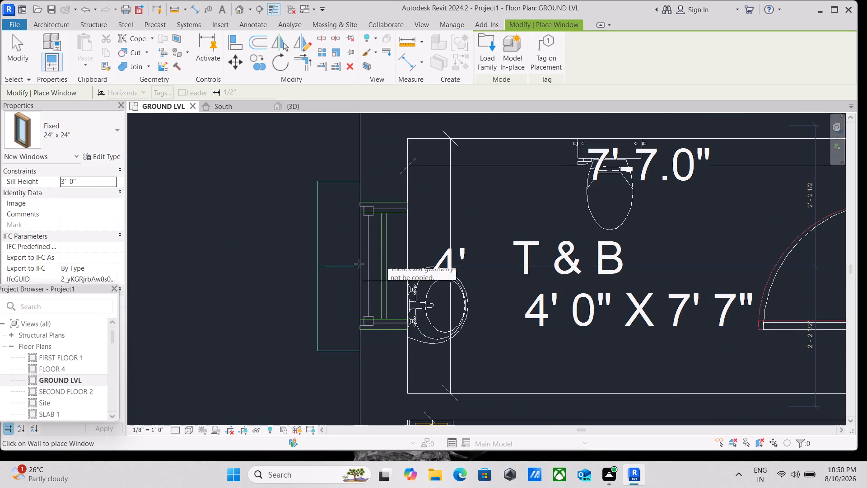
pyautogui.click(359, 264)
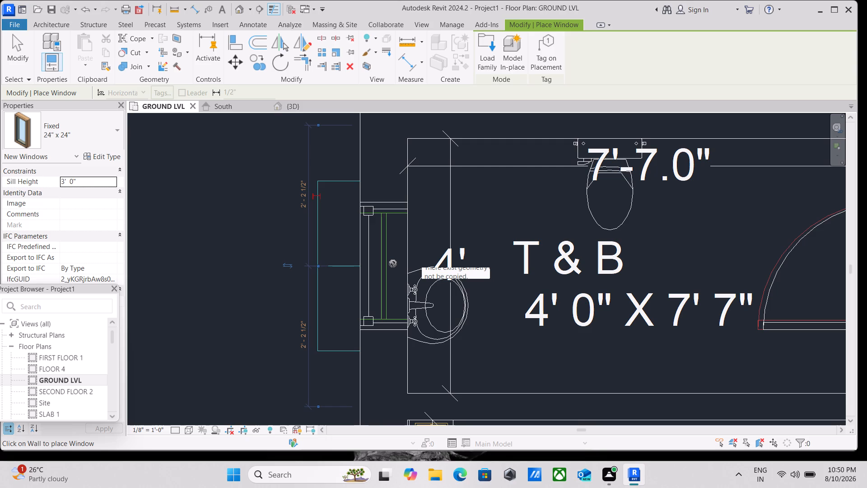
# Place a 24" x 24" fixed window in the northwest toilet's north exterior wall, 2' 2 1/2" from each side partition.
pyautogui.scroll(-7, 450, 243)
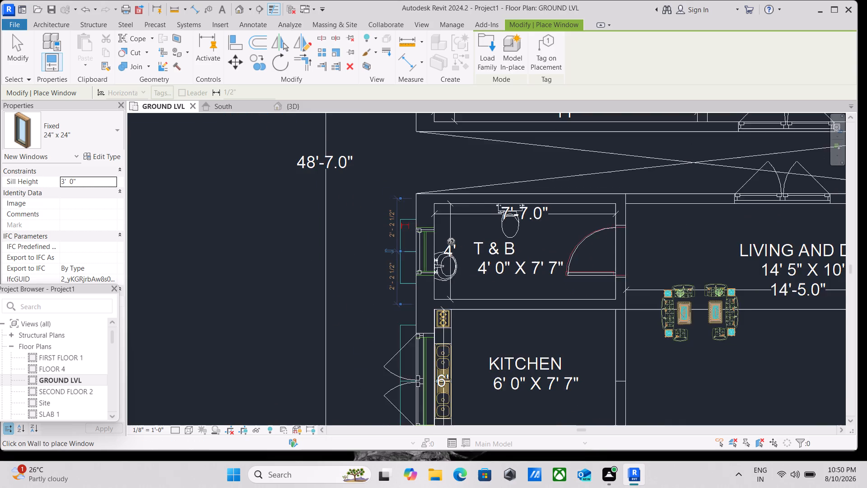
pyautogui.scroll(-5, 451, 242)
pyautogui.scroll(-3, 465, 319)
pyautogui.scroll(-2, 499, 282)
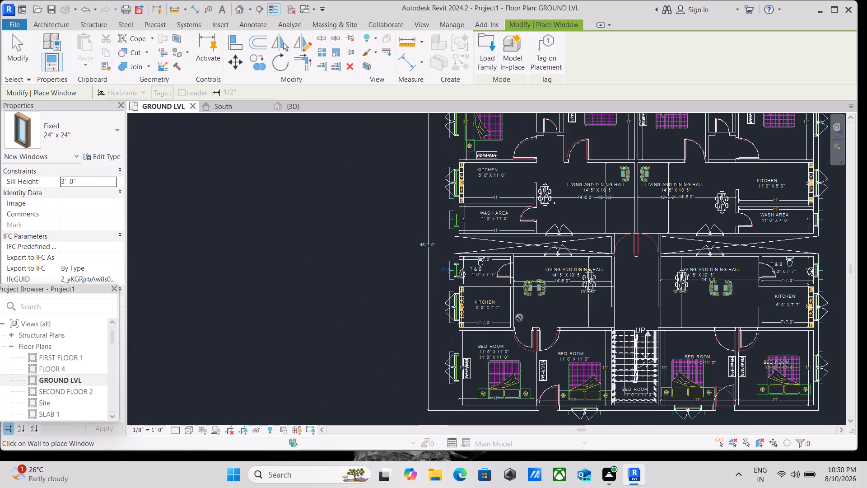
pyautogui.scroll(4, 466, 351)
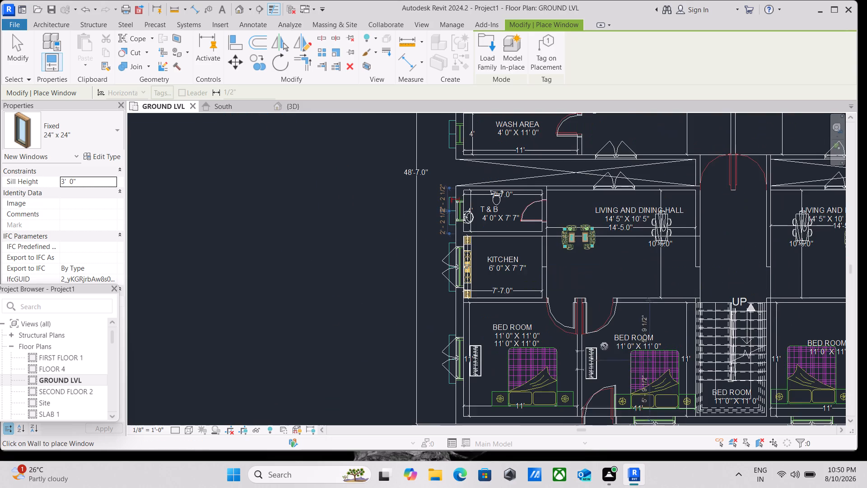
pyautogui.scroll(1, 620, 344)
pyautogui.scroll(-4, 653, 245)
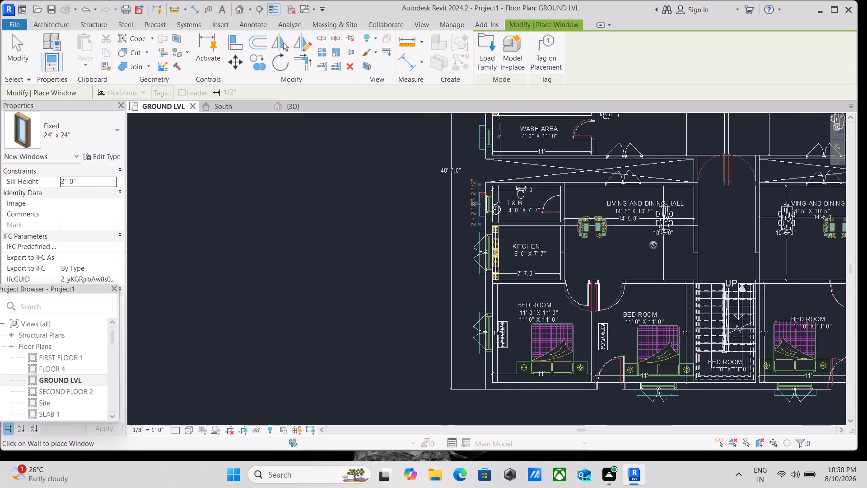
pyautogui.scroll(-1, 653, 245)
pyautogui.moveTo(653, 245); pyautogui.dragTo(635, 259, button='middle')
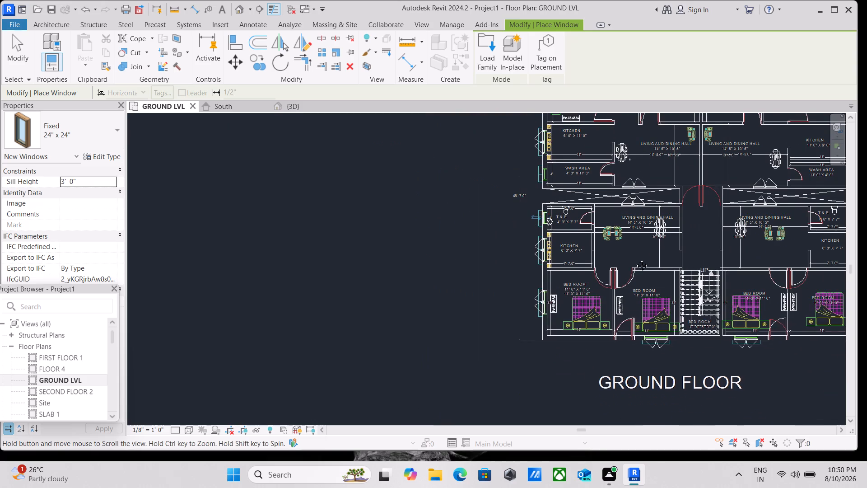
pyautogui.moveTo(635, 259); pyautogui.dragTo(545, 487, button='middle')
pyautogui.scroll(2, 519, 297)
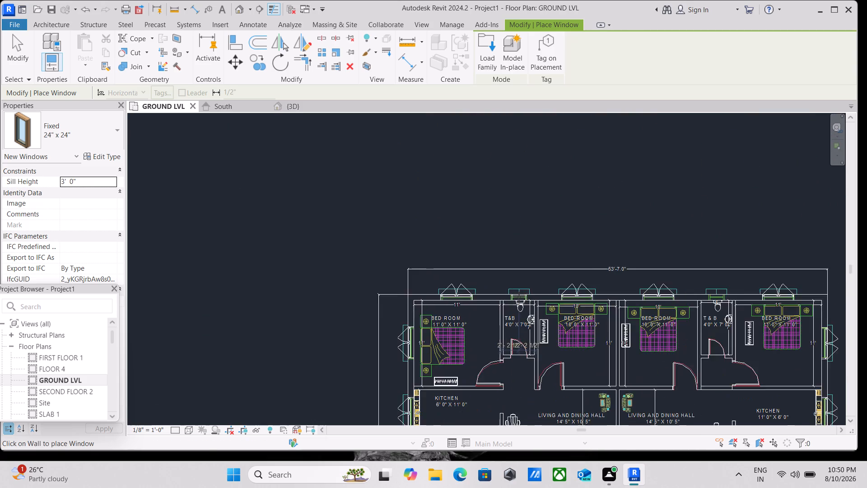
pyautogui.scroll(12, 519, 297)
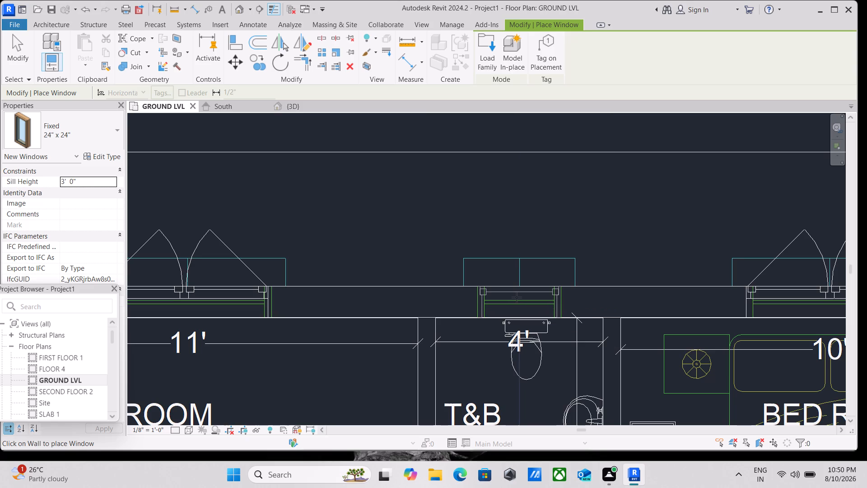
pyautogui.click(517, 297)
# Place a 24" x 24" fixed window in the northeast toilet's north exterior wall, 2' 2 1/2" from each side partition.
pyautogui.scroll(-2, 614, 198)
pyautogui.moveTo(614, 198); pyautogui.dragTo(345, 203, button='middle')
pyautogui.scroll(-1, 705, 190)
pyautogui.moveTo(705, 189); pyautogui.dragTo(688, 189, button='middle')
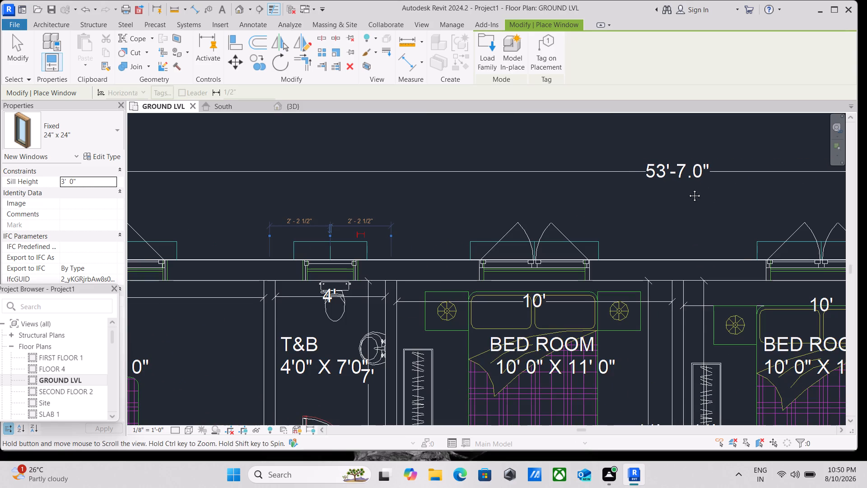
pyautogui.moveTo(688, 189); pyautogui.dragTo(440, 188, button='middle')
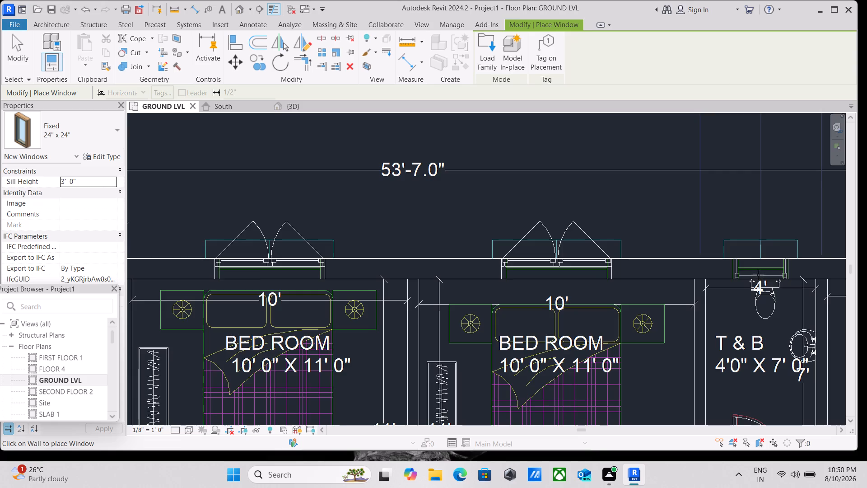
pyautogui.scroll(5, 758, 273)
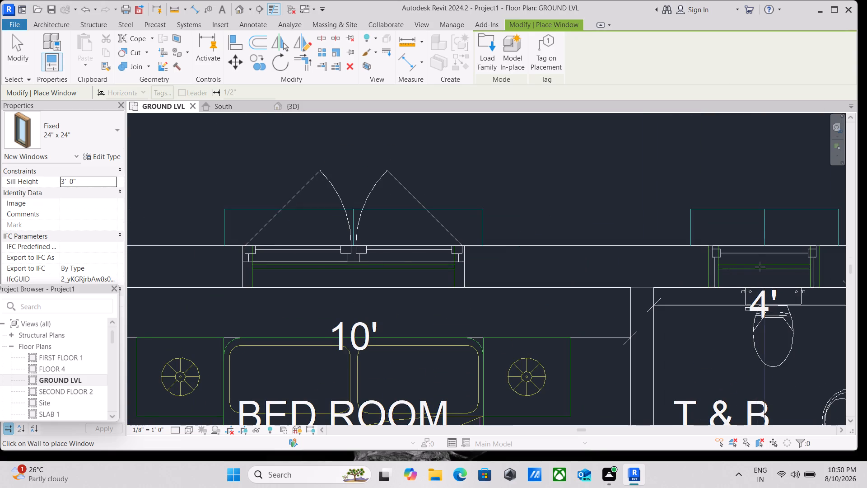
pyautogui.moveTo(760, 267); pyautogui.dragTo(725, 298, button='middle')
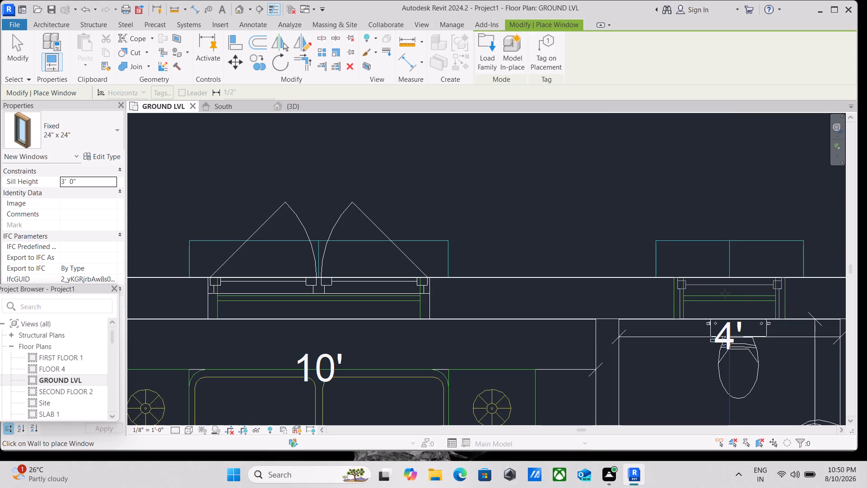
pyautogui.click(725, 293)
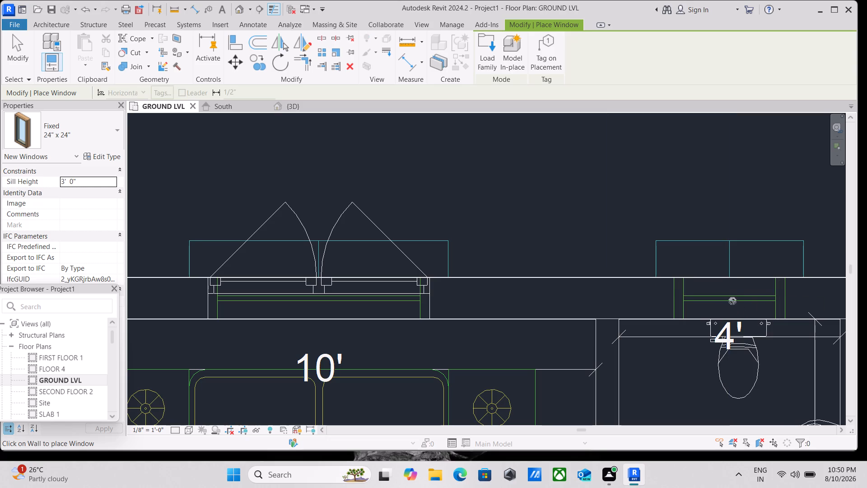
pyautogui.click(731, 293)
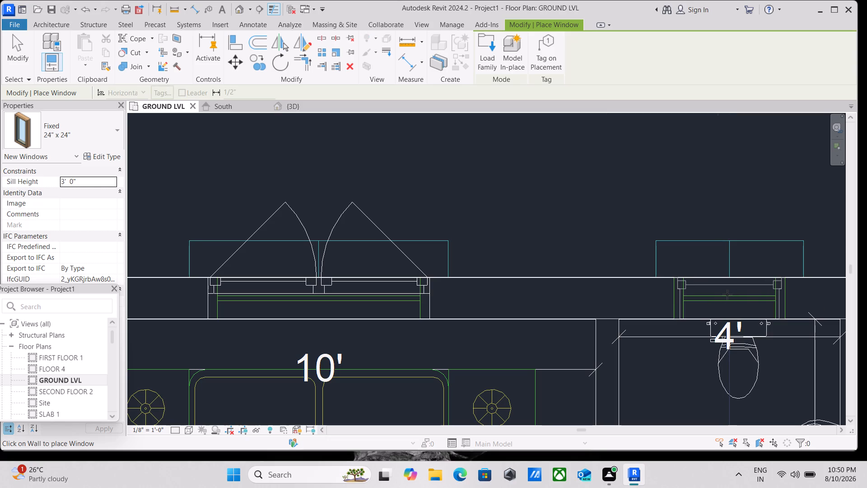
pyautogui.click(727, 294)
pyautogui.scroll(-2, 718, 232)
pyautogui.moveTo(639, 225); pyautogui.dragTo(413, 207, button='middle')
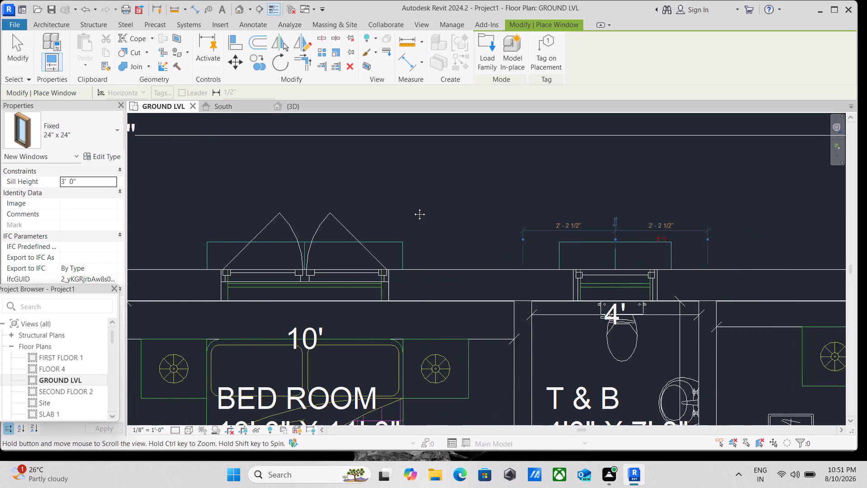
# Flip the swing of the south exterior door in the bedroom just east of the staircase to match the imported plan.
pyautogui.moveTo(413, 207); pyautogui.dragTo(427, 211, button='middle')
pyautogui.scroll(-3, 537, 218)
pyautogui.scroll(-3, 641, 202)
pyautogui.moveTo(641, 202); pyautogui.dragTo(499, 178, button='middle')
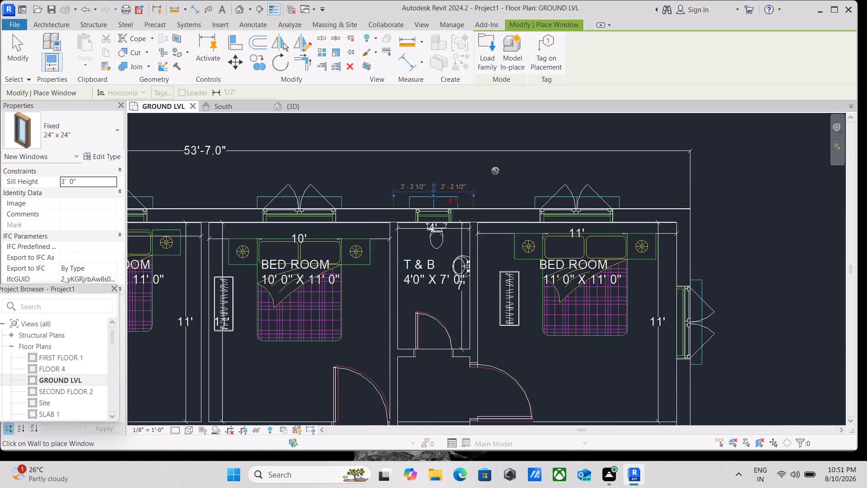
pyautogui.moveTo(627, 350); pyautogui.dragTo(643, 158, button='middle')
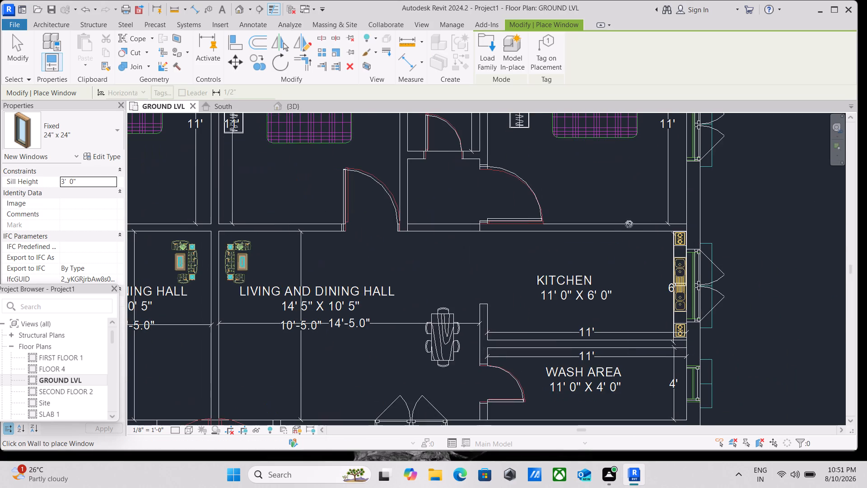
pyautogui.scroll(-2, 555, 324)
pyautogui.moveTo(443, 329); pyautogui.dragTo(492, 173, button='middle')
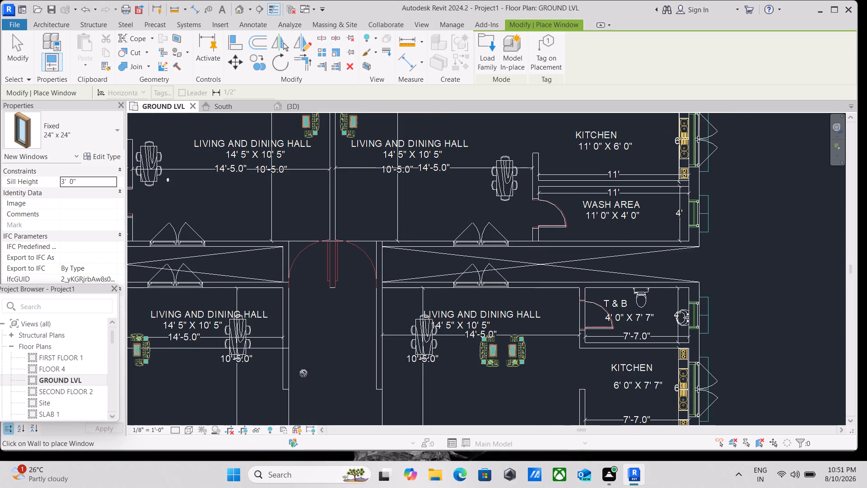
pyautogui.scroll(-2, 313, 366)
pyautogui.moveTo(326, 347); pyautogui.dragTo(396, 95, button='middle')
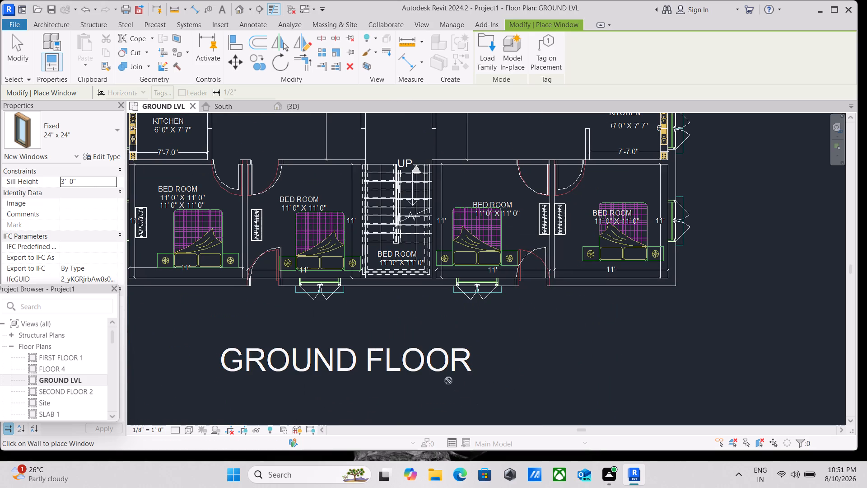
pyautogui.moveTo(615, 309); pyautogui.dragTo(788, 279, button='middle')
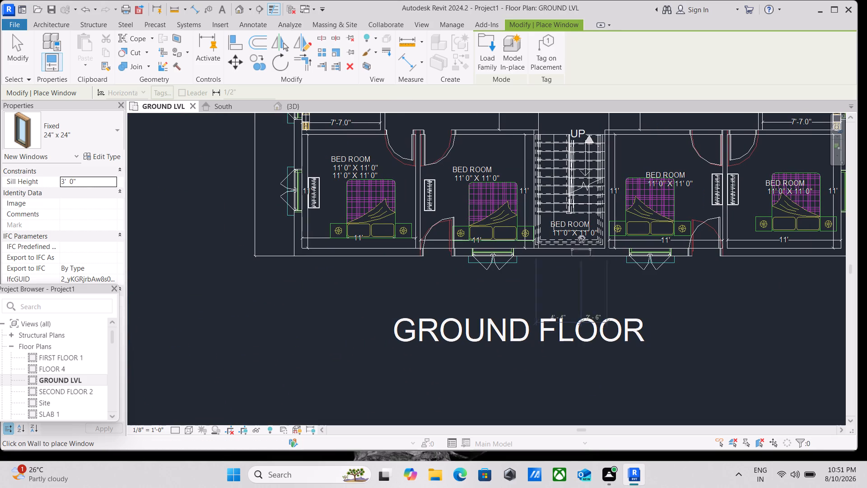
pyautogui.press('Escape')
pyautogui.press('Escape')
pyautogui.scroll(3, 704, 242)
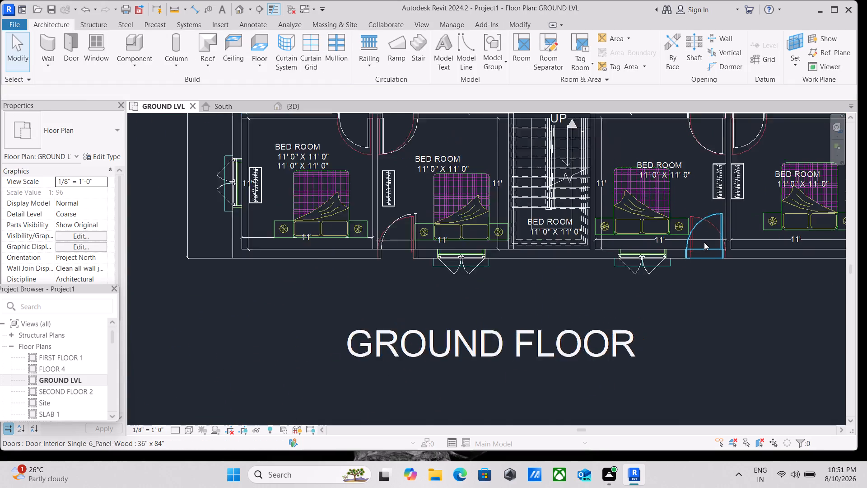
pyautogui.scroll(5, 705, 242)
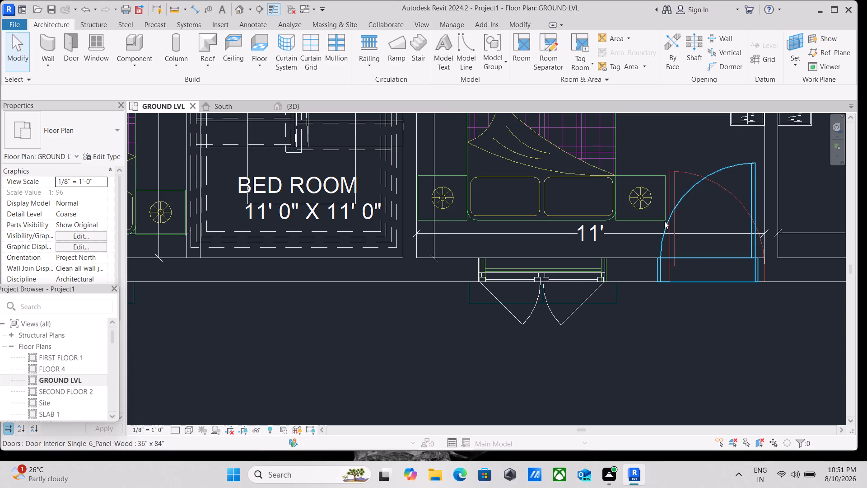
pyautogui.click(664, 221)
pyautogui.press('space')
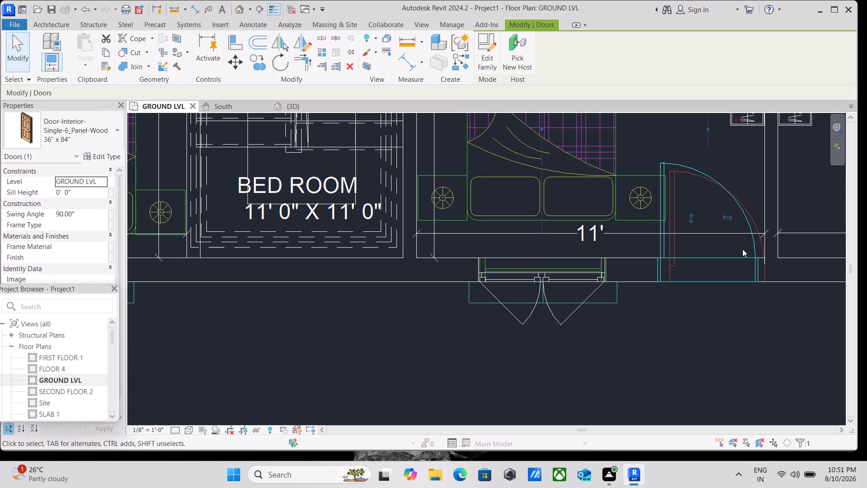
pyautogui.press('Escape')
# In the 3D view, select all instances of the 24" x 24" fixed window and set their sill height to 7' 0".
pyautogui.scroll(-6, 681, 255)
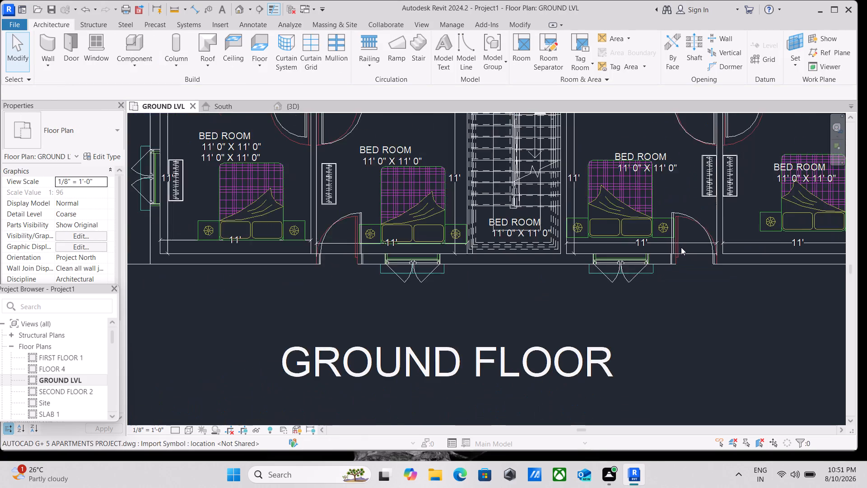
pyautogui.scroll(-3, 680, 255)
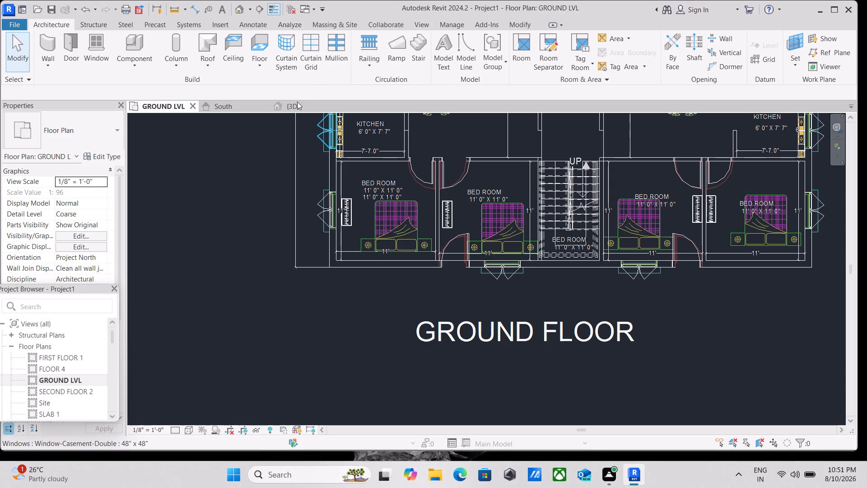
pyautogui.click(293, 108)
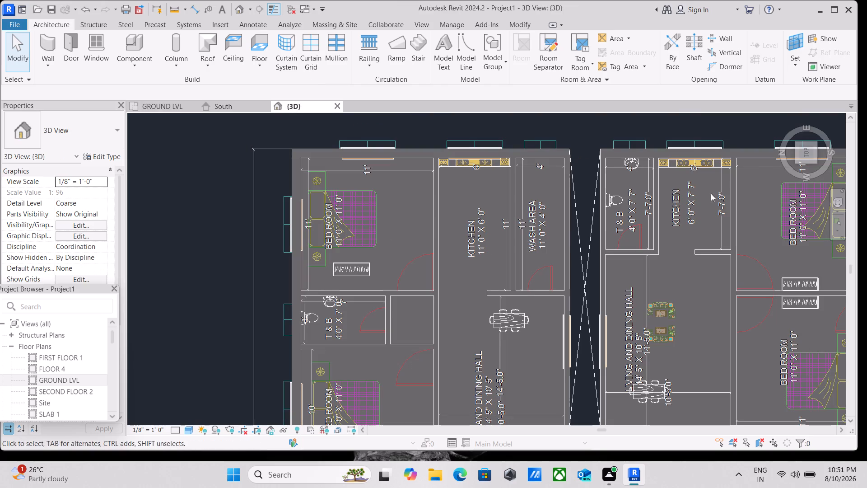
pyautogui.click(798, 161)
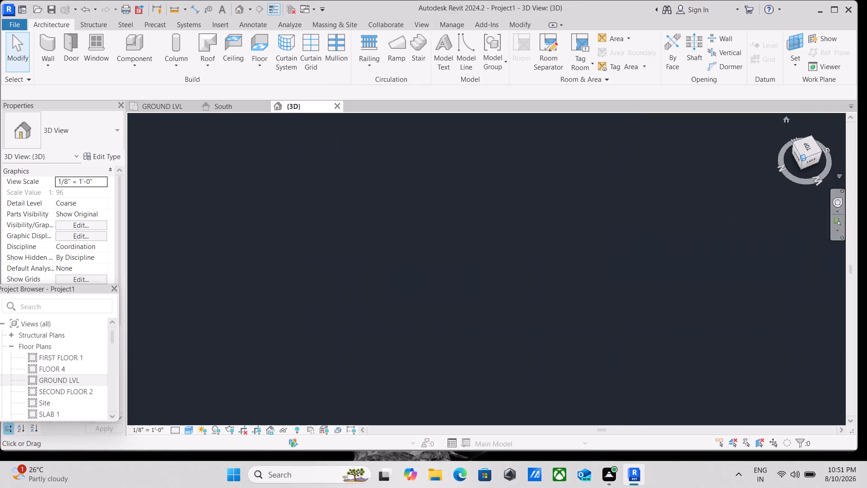
pyautogui.scroll(2, 563, 266)
pyautogui.scroll(3, 527, 258)
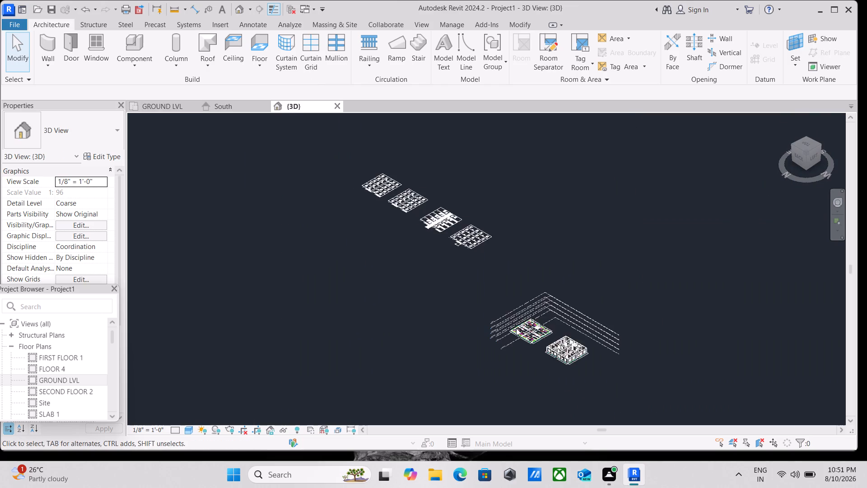
pyautogui.scroll(2, 565, 375)
pyautogui.scroll(3, 586, 410)
pyautogui.scroll(4, 629, 433)
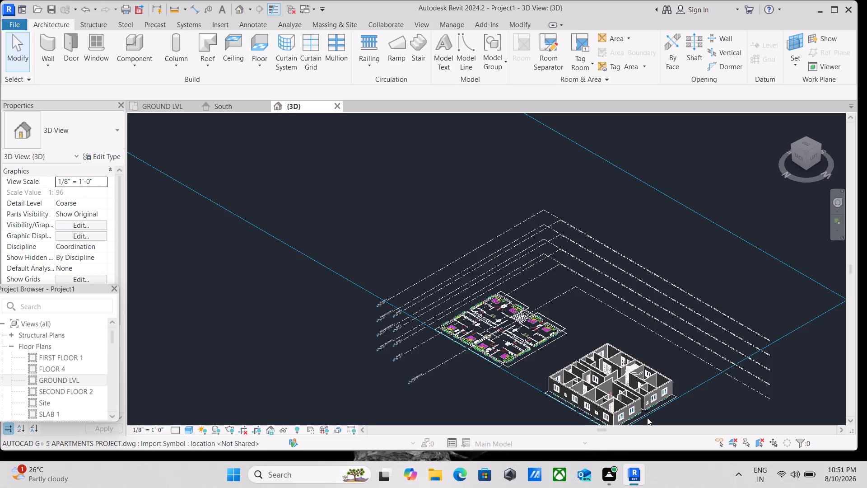
pyautogui.scroll(1, 647, 418)
pyautogui.moveTo(650, 415); pyautogui.dragTo(651, 302, button='middle')
pyautogui.scroll(3, 635, 325)
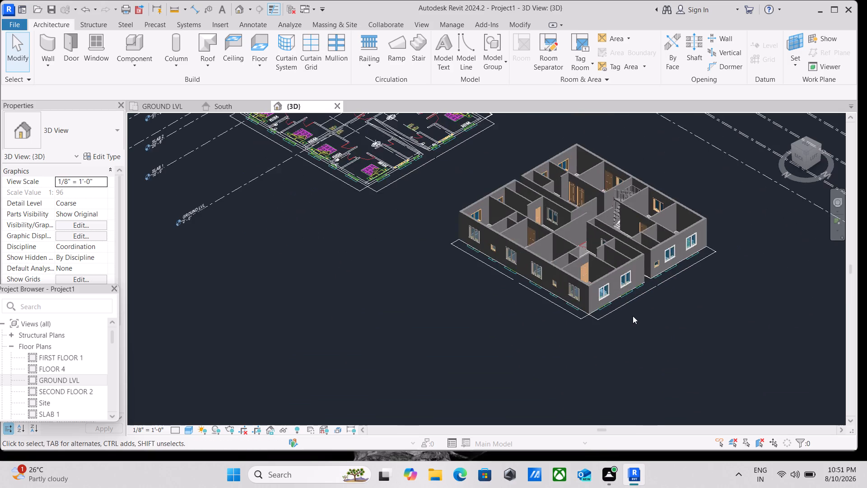
pyautogui.scroll(3, 633, 315)
pyautogui.scroll(1, 482, 300)
pyautogui.scroll(2, 414, 296)
pyautogui.moveTo(414, 296); pyautogui.dragTo(379, 369, button='middle')
pyautogui.click(514, 330)
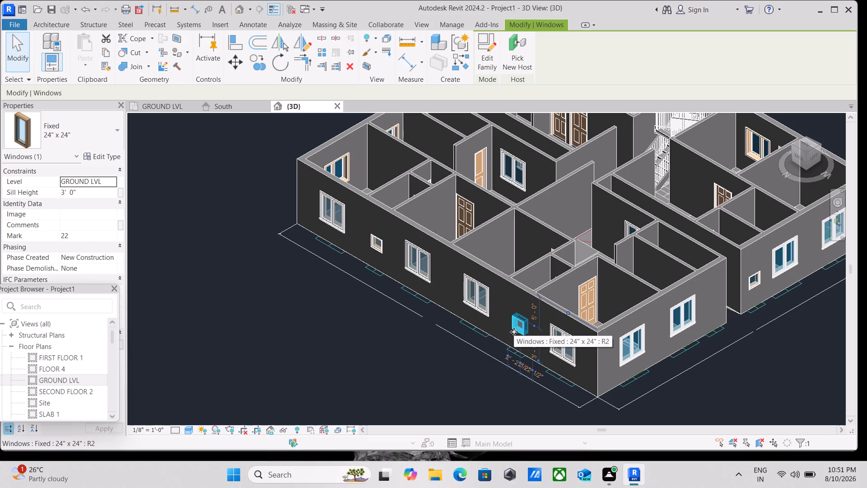
pyautogui.write('sa')
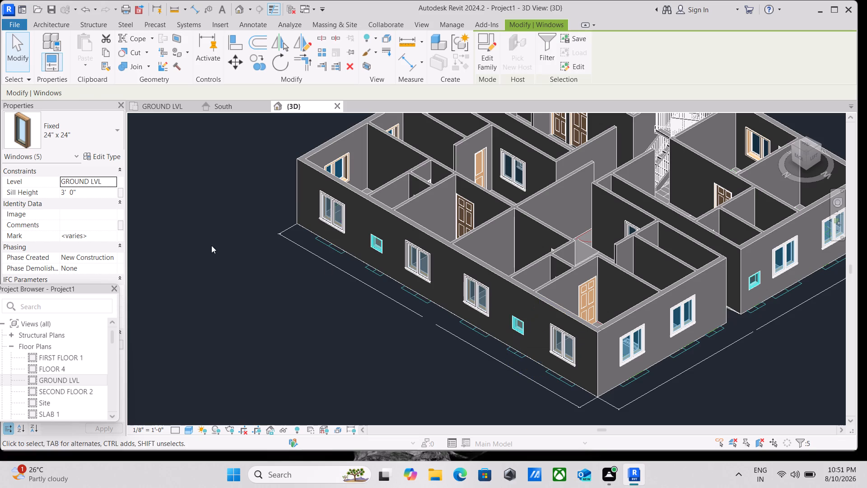
pyautogui.click(89, 191)
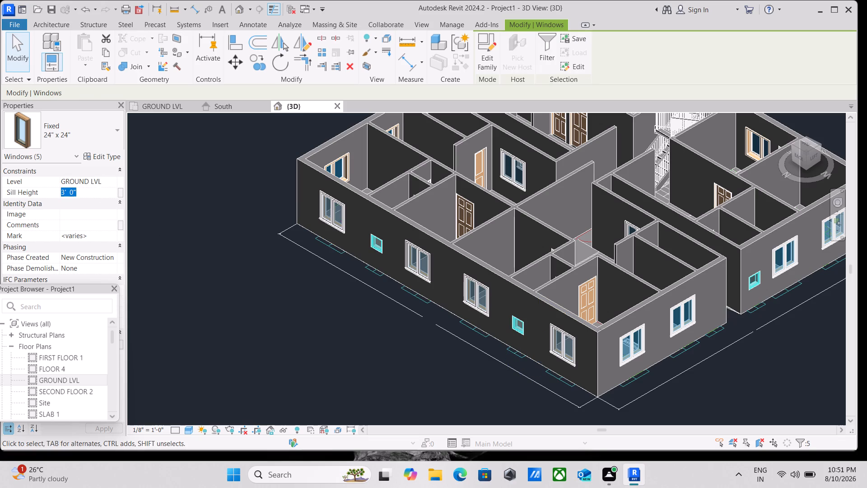
pyautogui.write("7'")
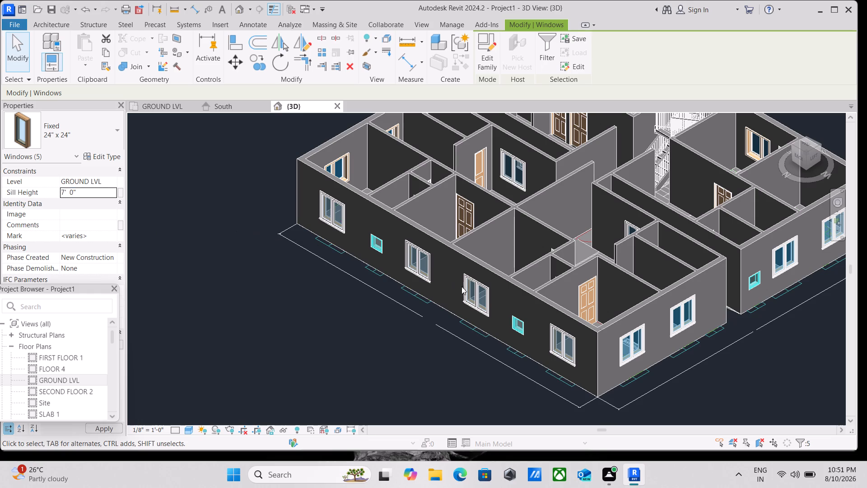
pyautogui.press('Escape')
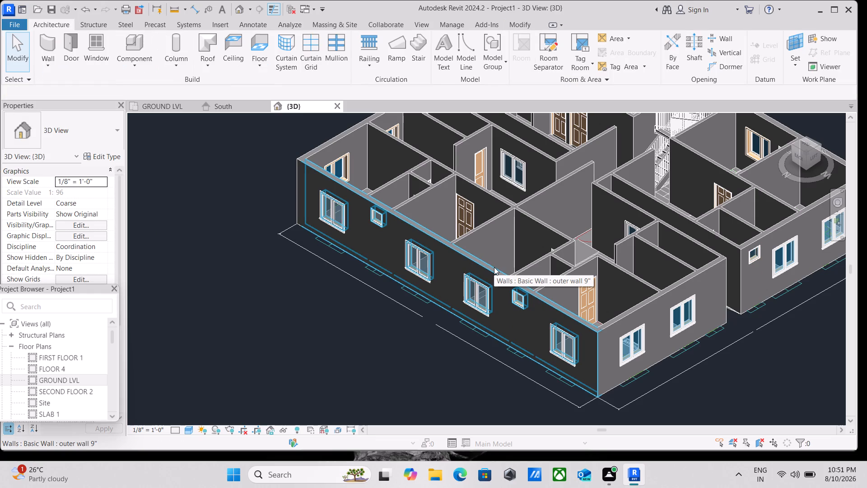
# Examine the small fixed windows along the north and west exterior walls in the 3D view.
pyautogui.scroll(-3, 583, 405)
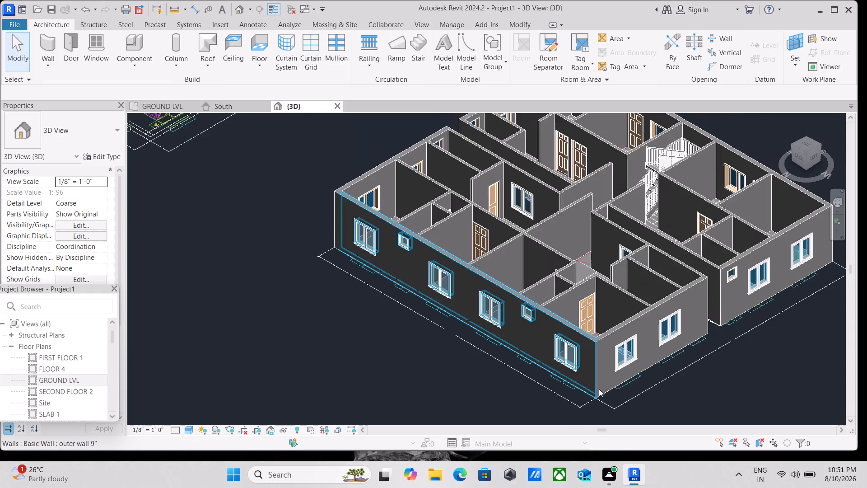
pyautogui.scroll(-1, 599, 389)
pyautogui.scroll(10, 660, 366)
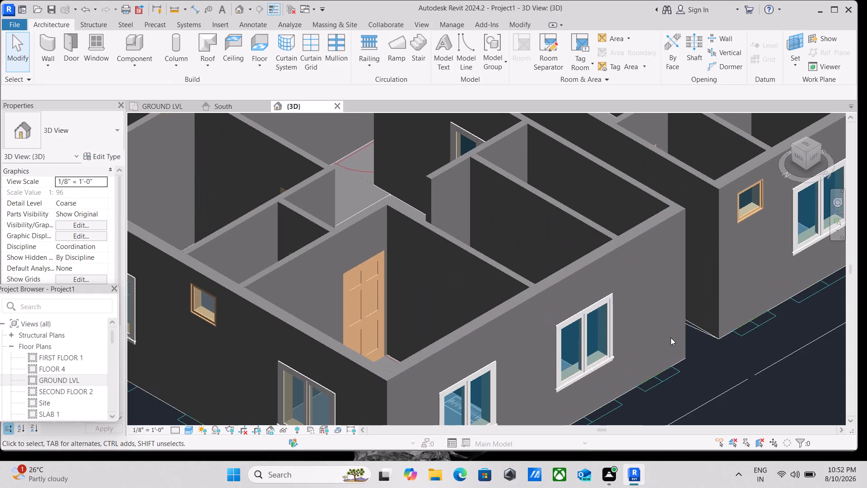
pyautogui.scroll(-5, 667, 338)
pyautogui.moveTo(657, 344); pyautogui.dragTo(756, 324, button='middle')
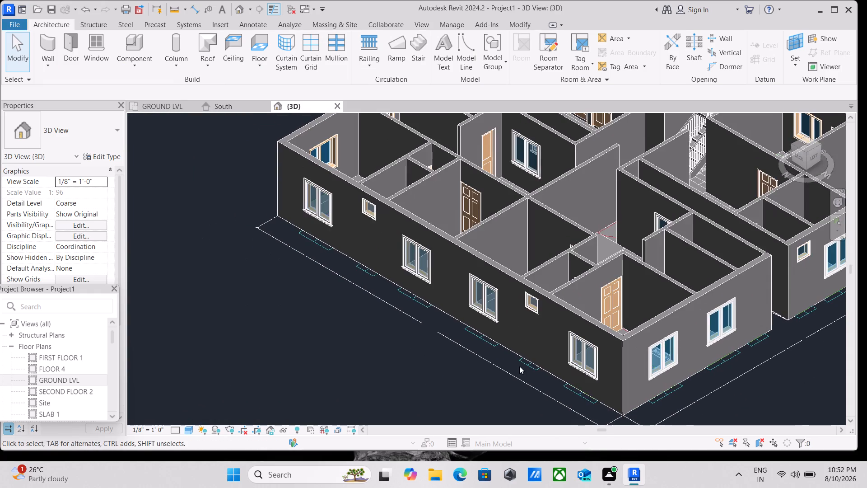
pyautogui.scroll(-2, 428, 361)
pyautogui.moveTo(428, 357); pyautogui.dragTo(589, 393, button='middle')
pyautogui.scroll(-1, 493, 348)
pyautogui.moveTo(494, 356); pyautogui.dragTo(526, 388, button='middle')
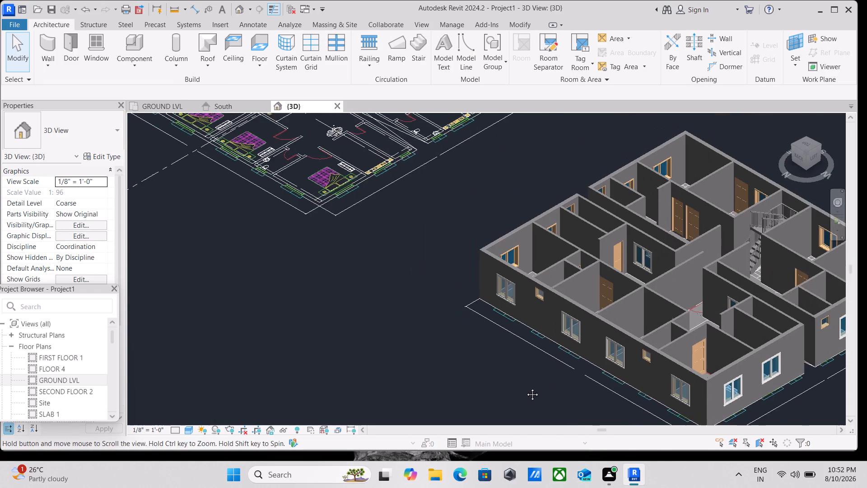
pyautogui.moveTo(526, 388); pyautogui.dragTo(547, 399, button='middle')
pyautogui.scroll(9, 537, 353)
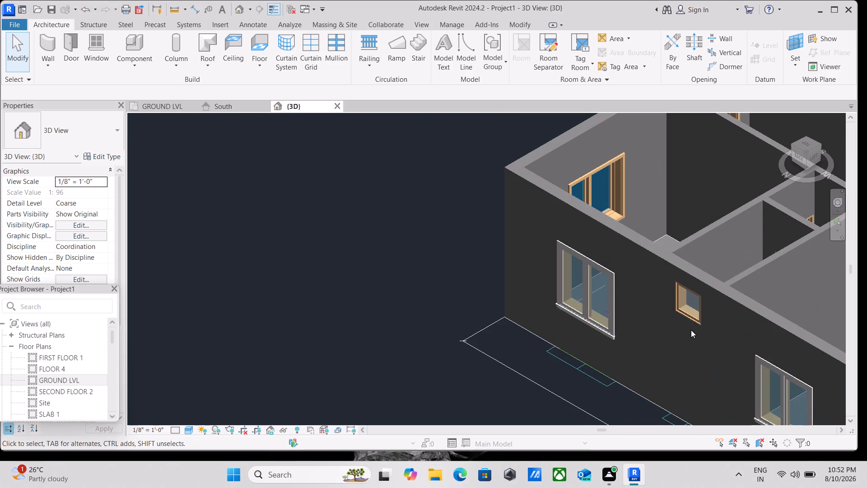
pyautogui.scroll(2, 698, 326)
pyautogui.scroll(-4, 689, 322)
pyautogui.moveTo(688, 322); pyautogui.dragTo(490, 354, button='middle')
pyautogui.scroll(-2, 564, 342)
pyautogui.moveTo(594, 333); pyautogui.dragTo(430, 304, button='middle')
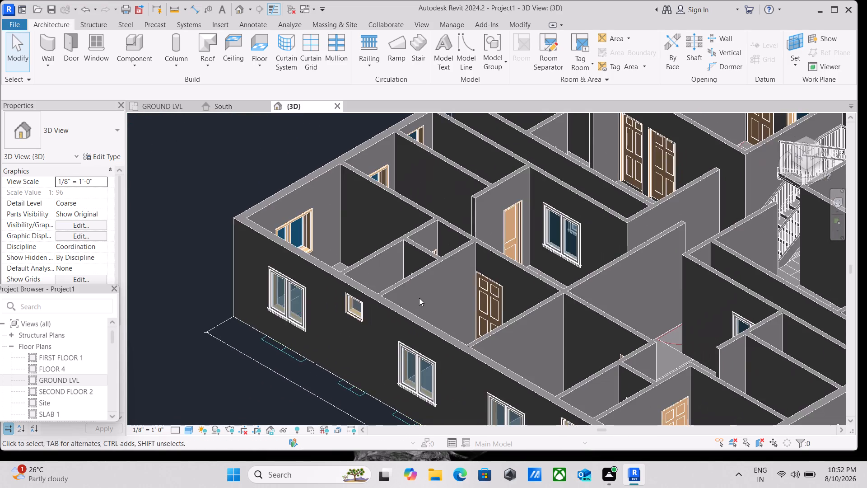
pyautogui.scroll(-3, 420, 298)
pyautogui.scroll(-1, 549, 324)
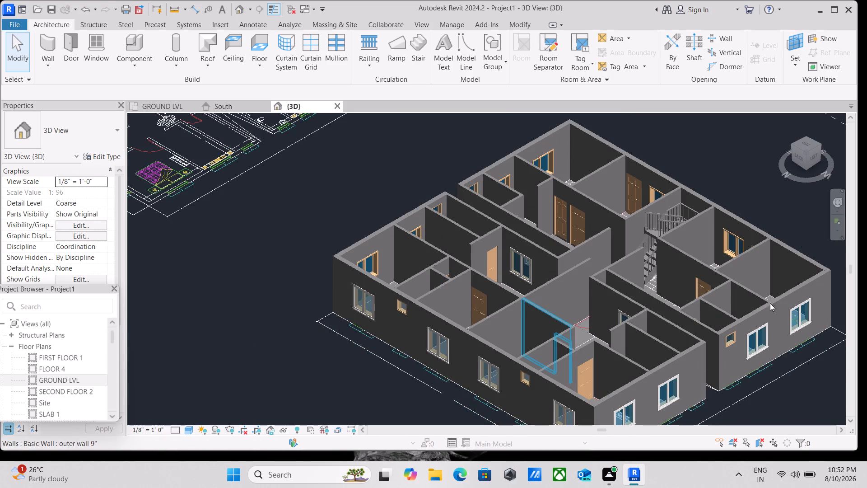
# Inspect the building straight on from the left and front sides, checking window heights and door positions.
pyautogui.click(813, 157)
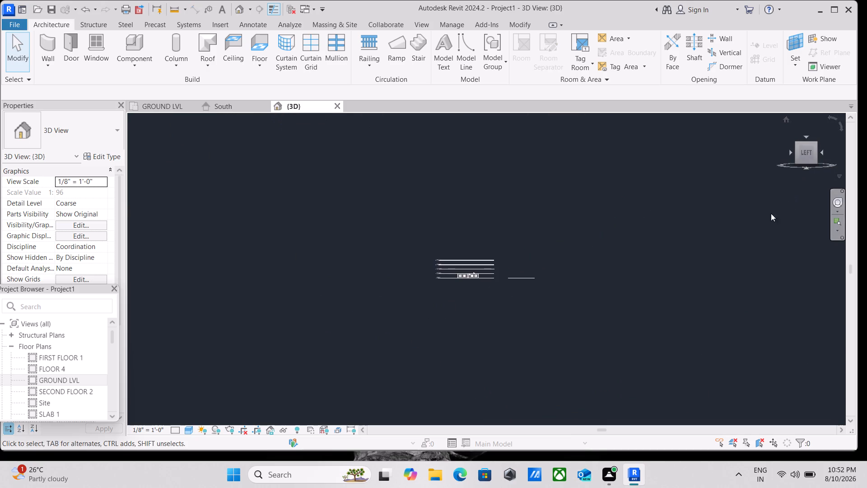
pyautogui.scroll(17, 488, 277)
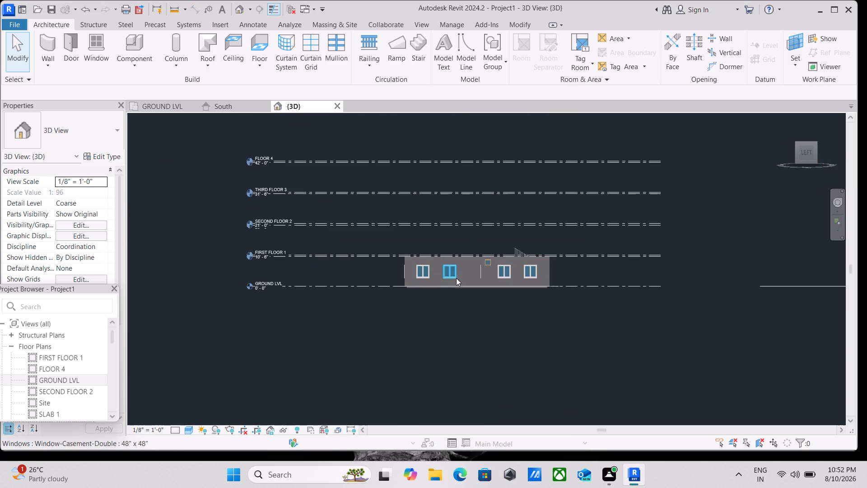
pyautogui.scroll(4, 456, 278)
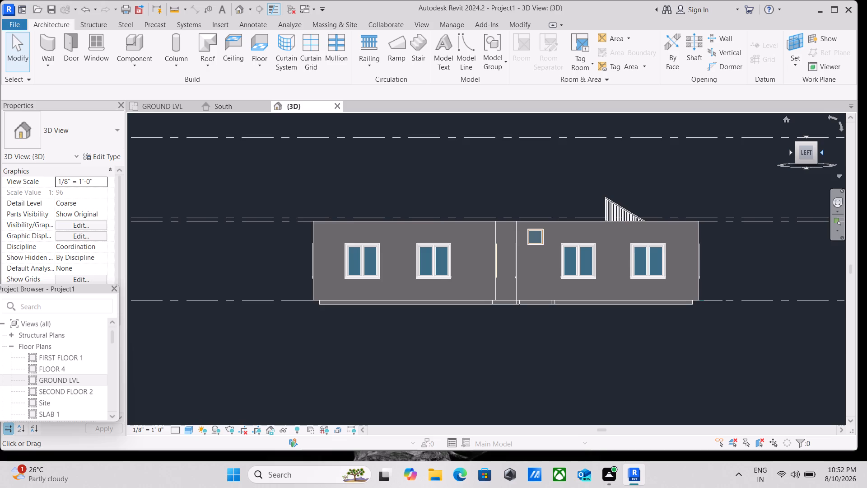
pyautogui.click(820, 152)
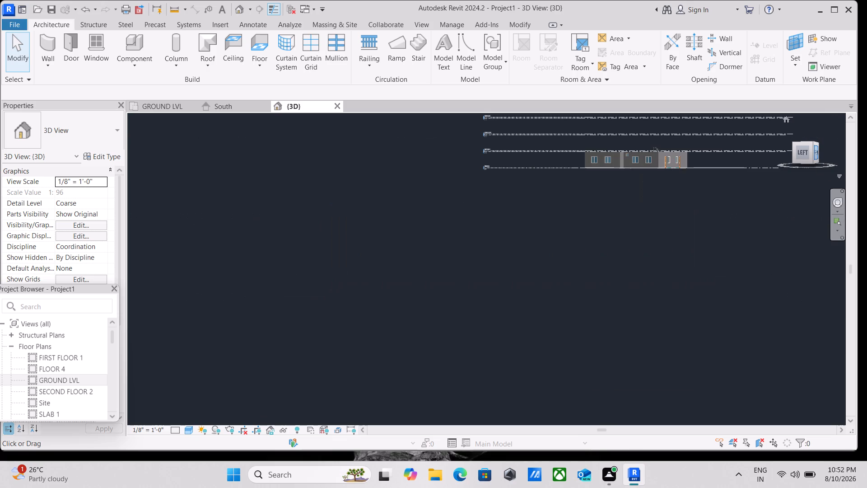
pyautogui.scroll(2, 718, 190)
pyautogui.scroll(7, 319, 303)
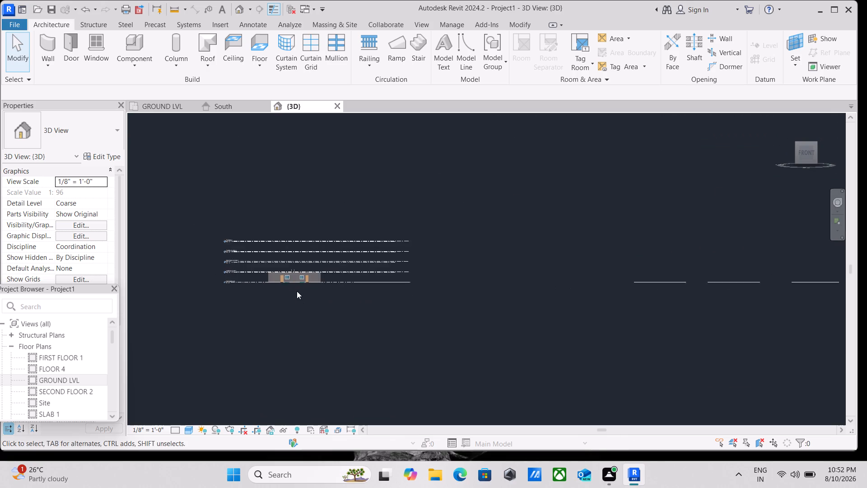
pyautogui.scroll(11, 297, 291)
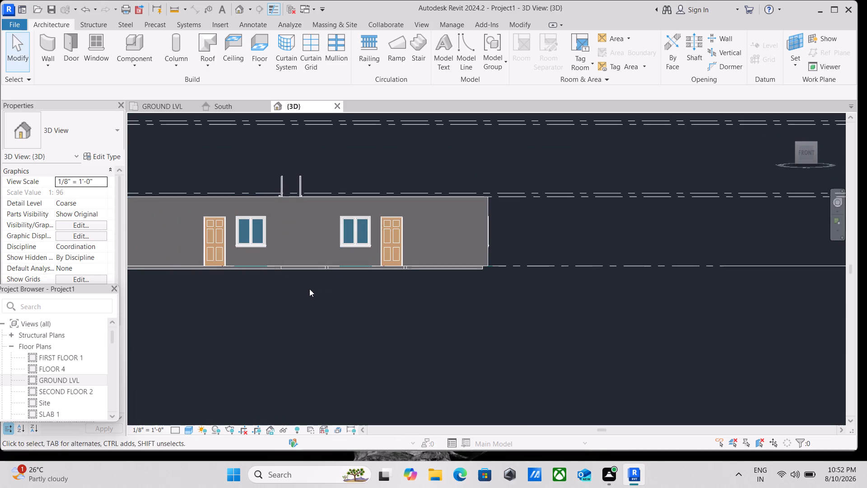
pyautogui.moveTo(309, 289); pyautogui.dragTo(366, 369, button='middle')
pyautogui.scroll(5, 364, 333)
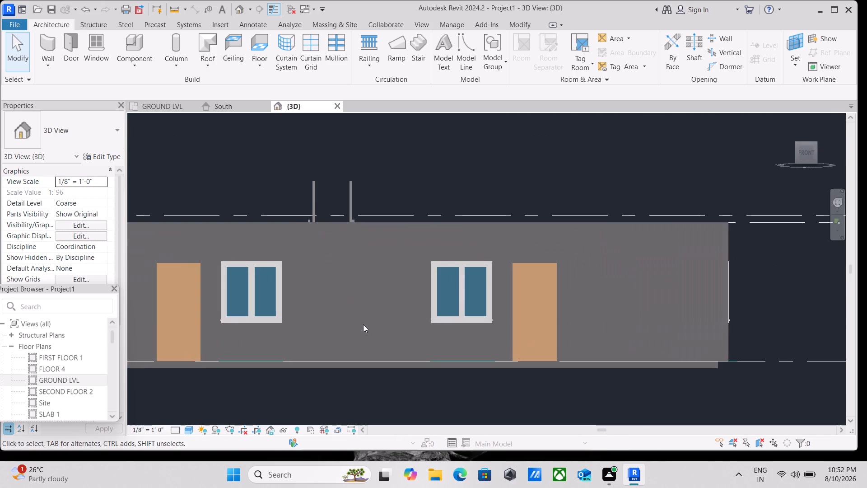
pyautogui.scroll(-2, 368, 321)
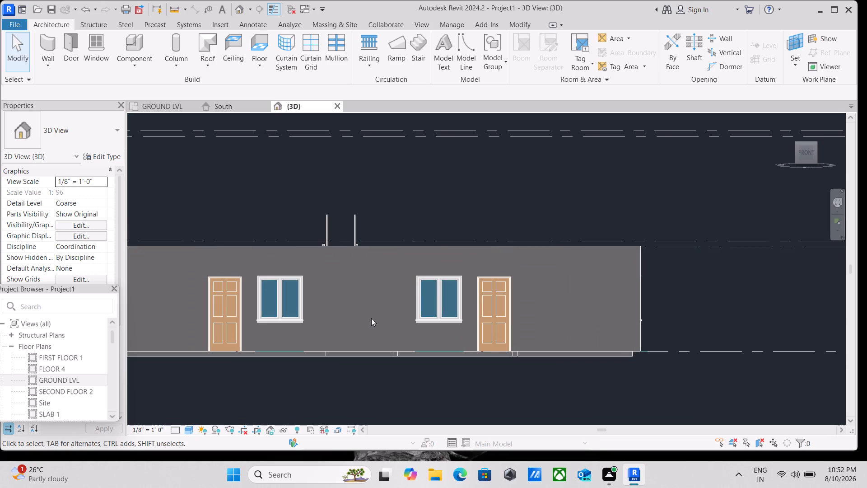
# Check the doors and windows along the building's front facade straight on.
pyautogui.scroll(-1, 372, 317)
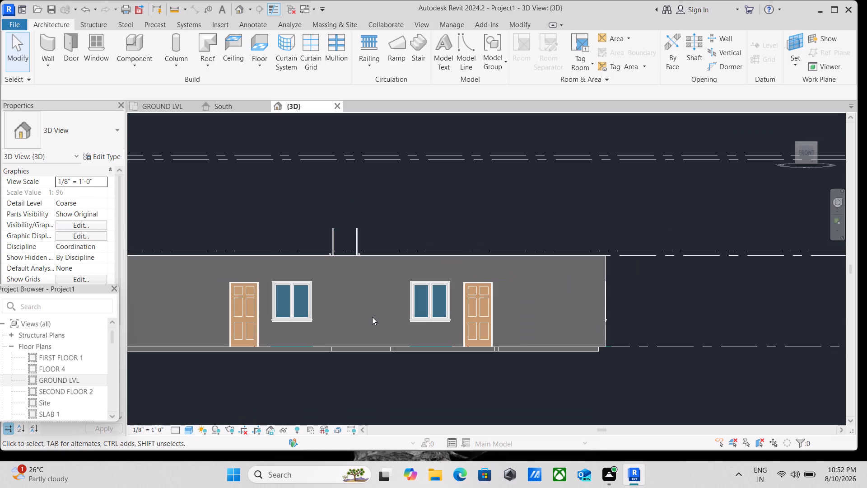
pyautogui.scroll(-2, 373, 316)
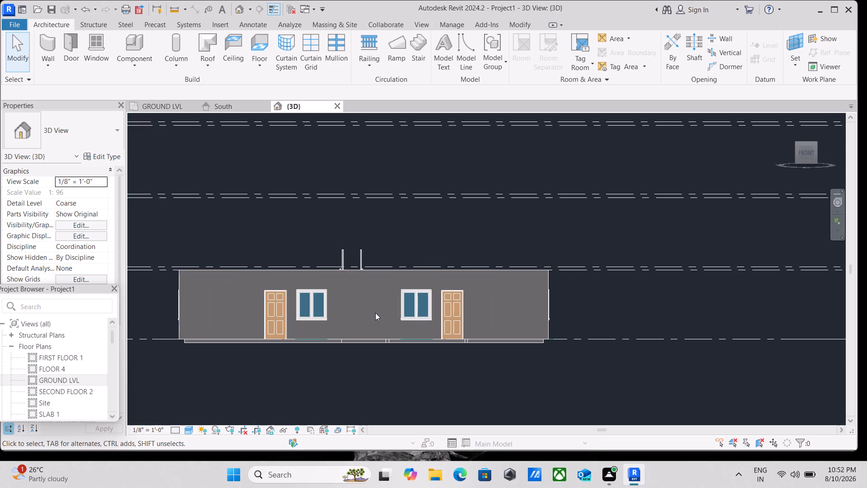
pyautogui.scroll(-2, 377, 311)
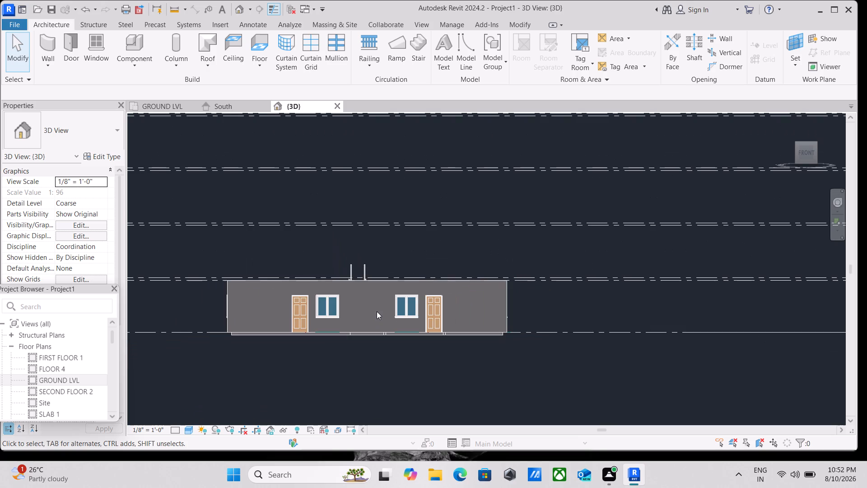
pyautogui.scroll(6, 377, 311)
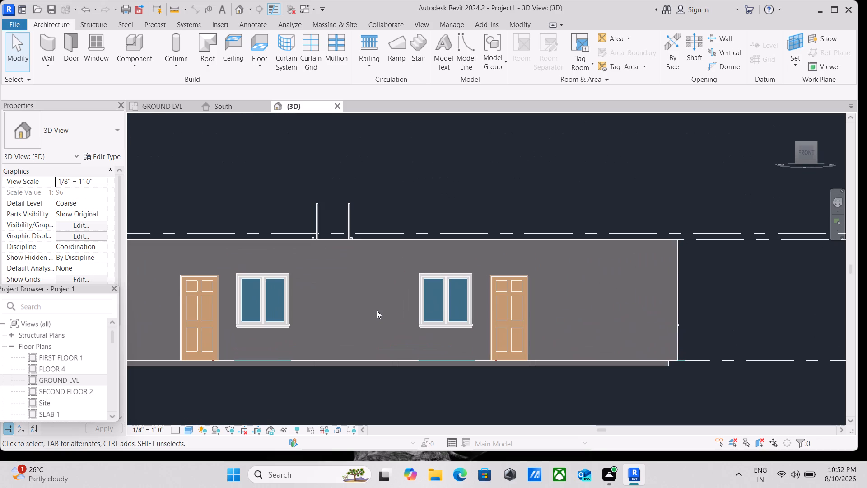
pyautogui.scroll(-2, 377, 310)
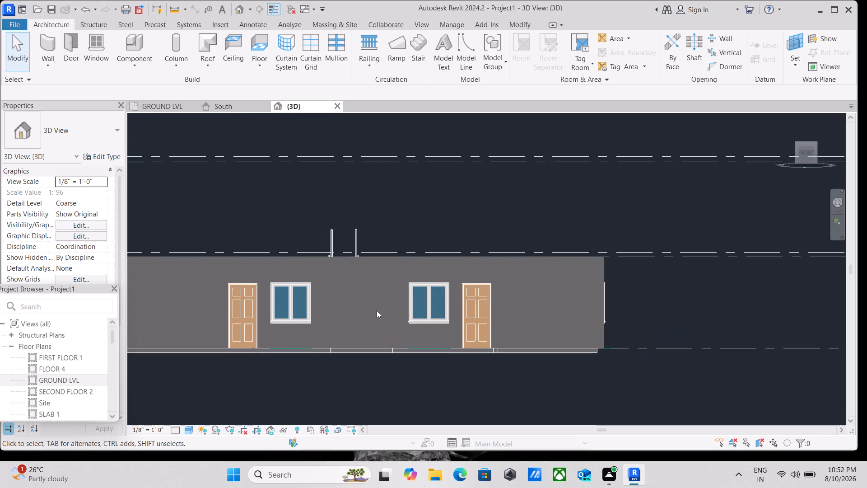
pyautogui.scroll(-1, 377, 310)
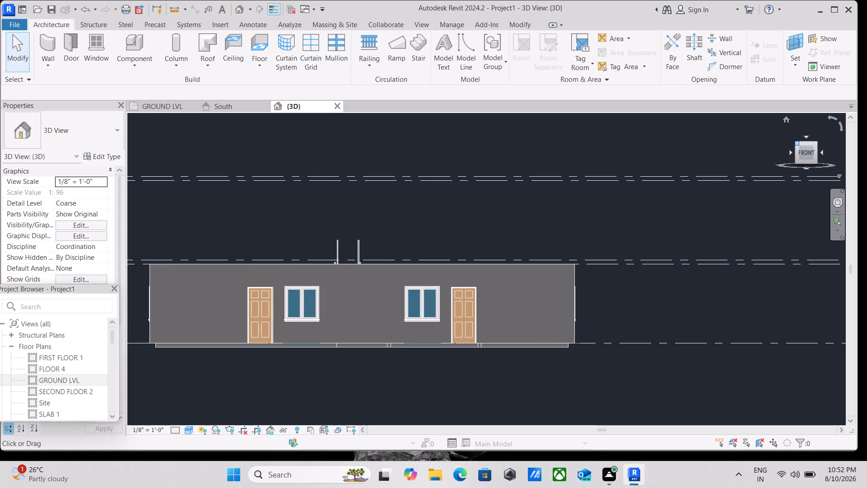
# View the building from the top and examine the plan around the northwest bedrooms and T&B room.
pyautogui.click(806, 136)
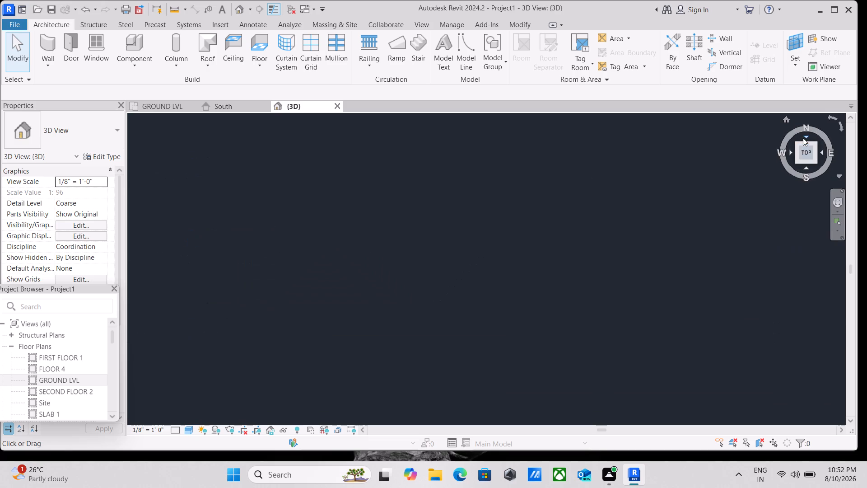
pyautogui.scroll(2, 541, 321)
pyautogui.scroll(2, 319, 237)
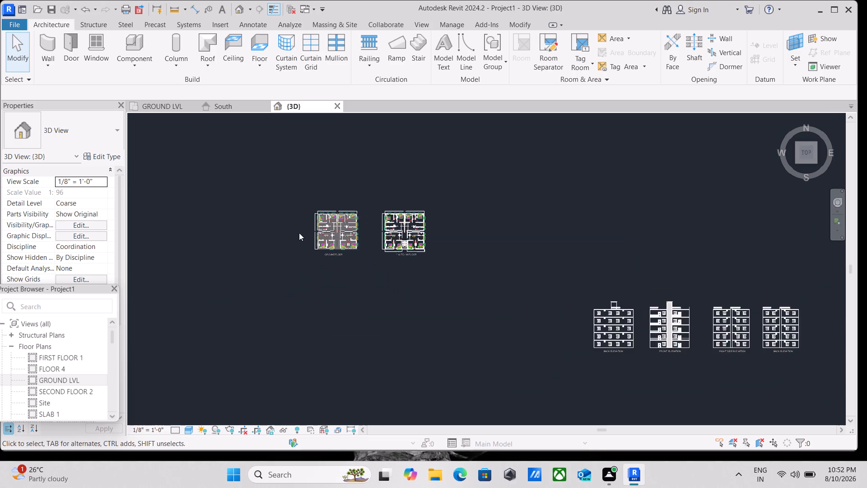
pyautogui.scroll(18, 299, 231)
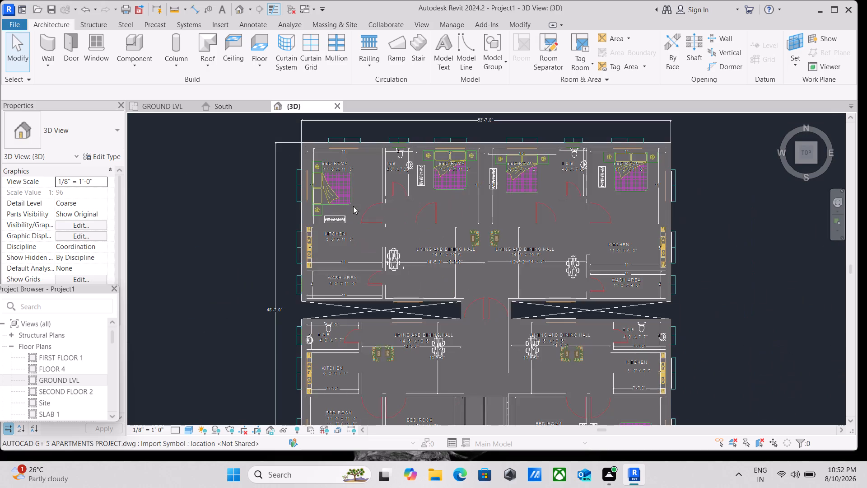
pyautogui.scroll(4, 353, 206)
pyautogui.moveTo(352, 197); pyautogui.dragTo(360, 277, button='middle')
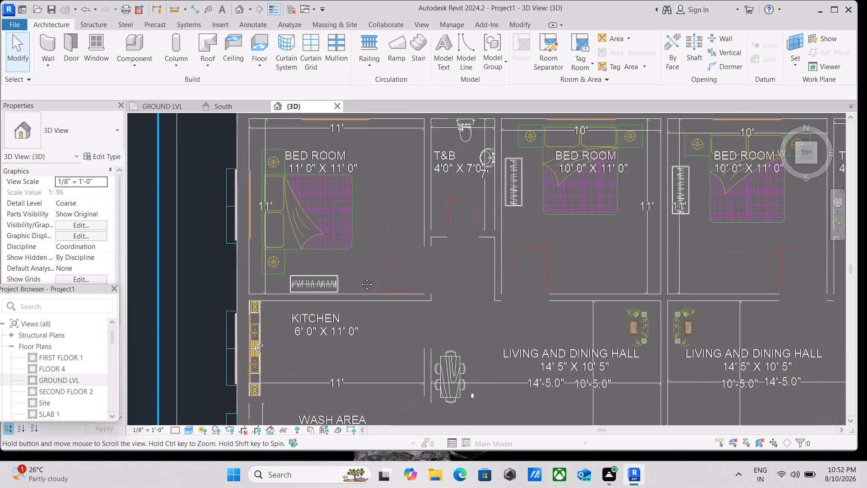
pyautogui.moveTo(360, 277); pyautogui.dragTo(366, 314, button='middle')
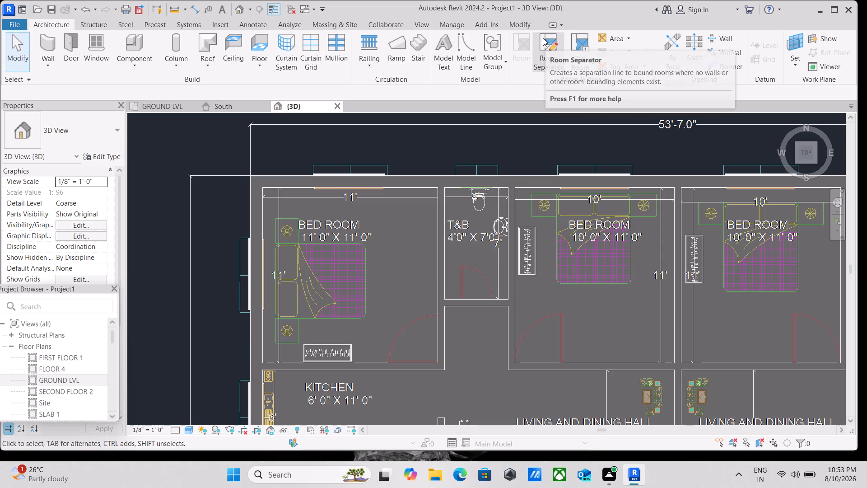
# Start loading a family from the library into the project.
pyautogui.click(522, 23)
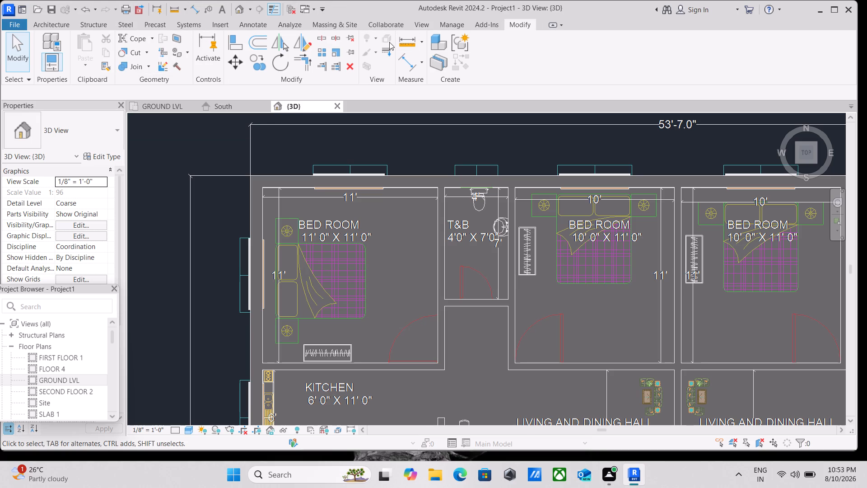
pyautogui.click(222, 27)
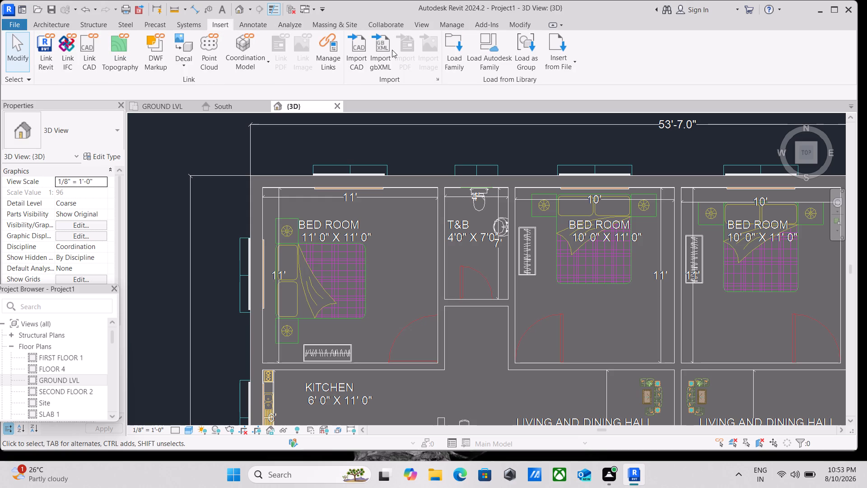
pyautogui.doubleClick(449, 48)
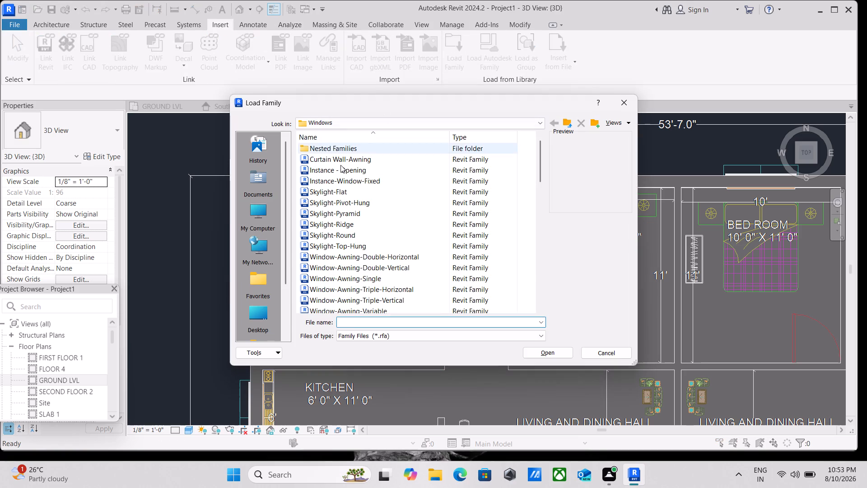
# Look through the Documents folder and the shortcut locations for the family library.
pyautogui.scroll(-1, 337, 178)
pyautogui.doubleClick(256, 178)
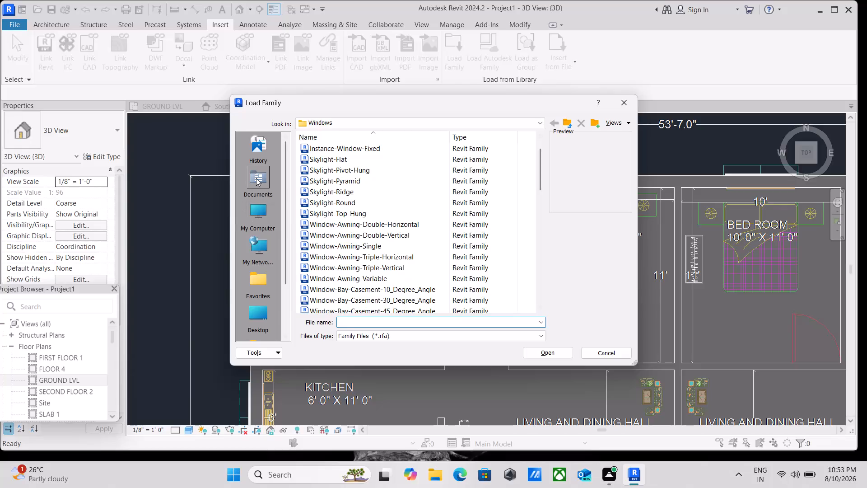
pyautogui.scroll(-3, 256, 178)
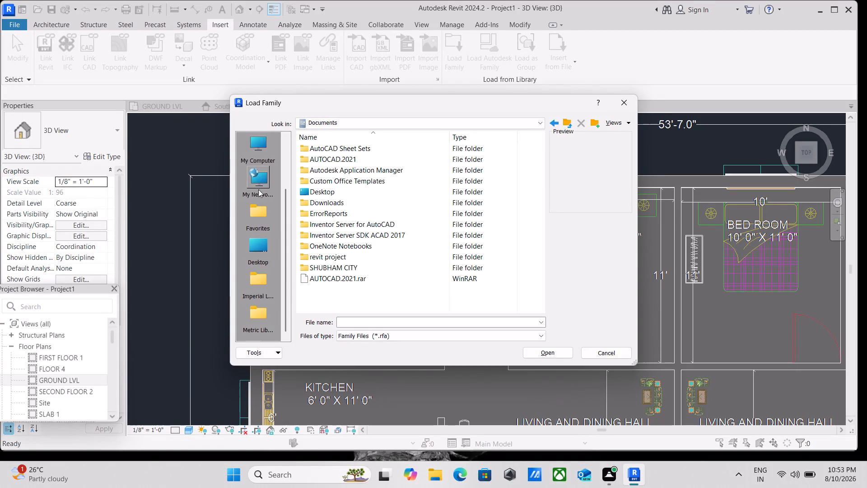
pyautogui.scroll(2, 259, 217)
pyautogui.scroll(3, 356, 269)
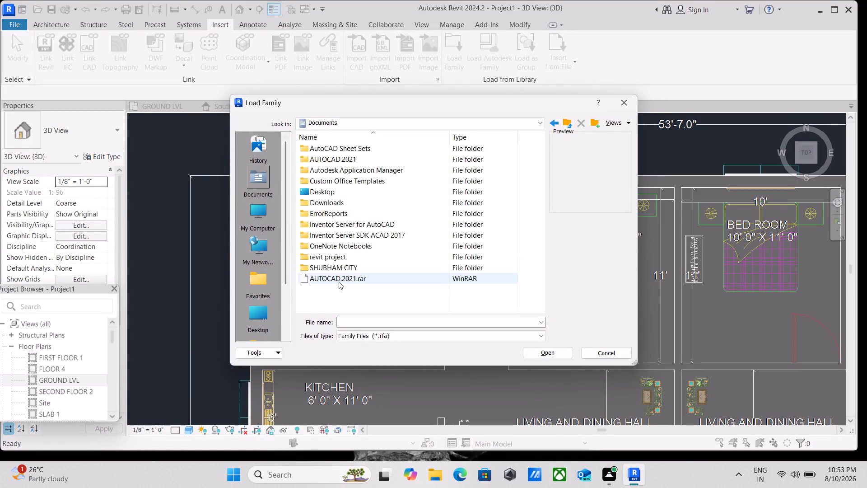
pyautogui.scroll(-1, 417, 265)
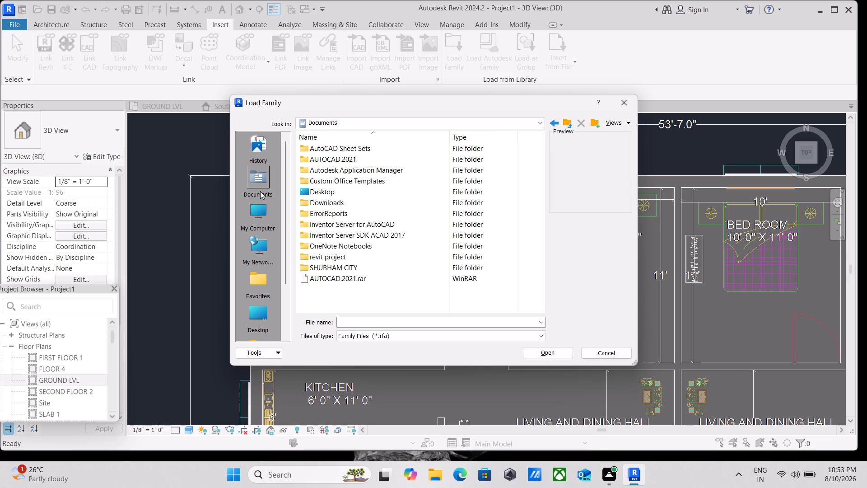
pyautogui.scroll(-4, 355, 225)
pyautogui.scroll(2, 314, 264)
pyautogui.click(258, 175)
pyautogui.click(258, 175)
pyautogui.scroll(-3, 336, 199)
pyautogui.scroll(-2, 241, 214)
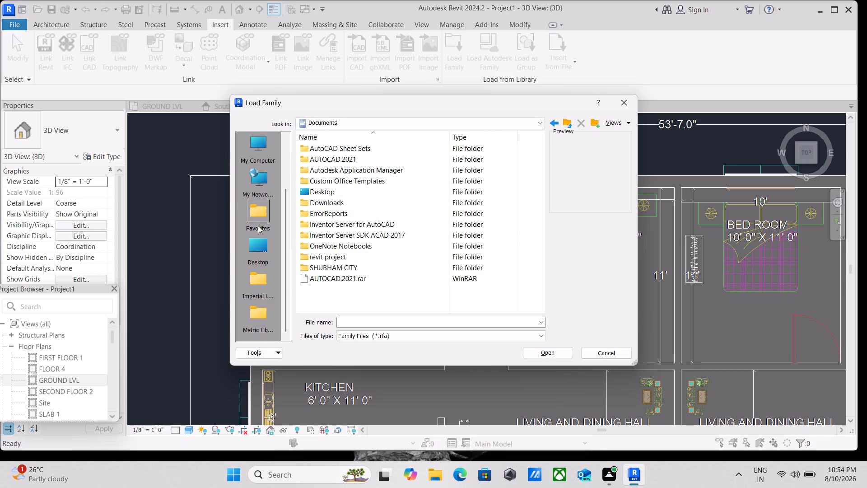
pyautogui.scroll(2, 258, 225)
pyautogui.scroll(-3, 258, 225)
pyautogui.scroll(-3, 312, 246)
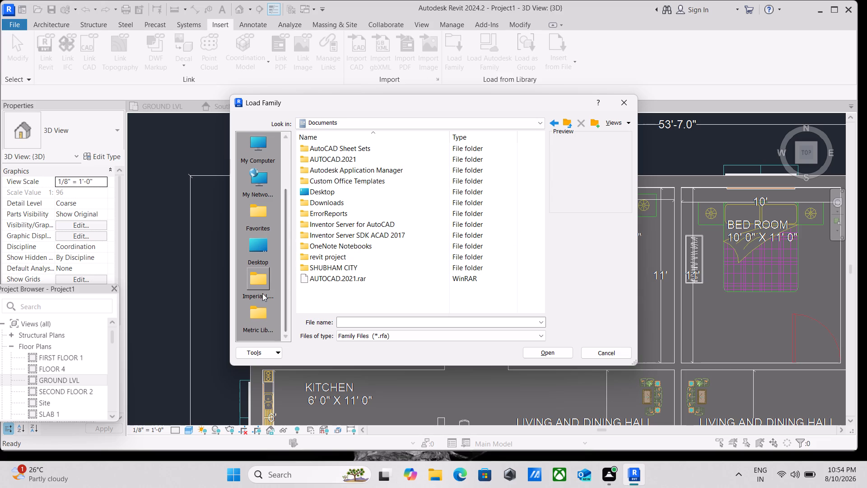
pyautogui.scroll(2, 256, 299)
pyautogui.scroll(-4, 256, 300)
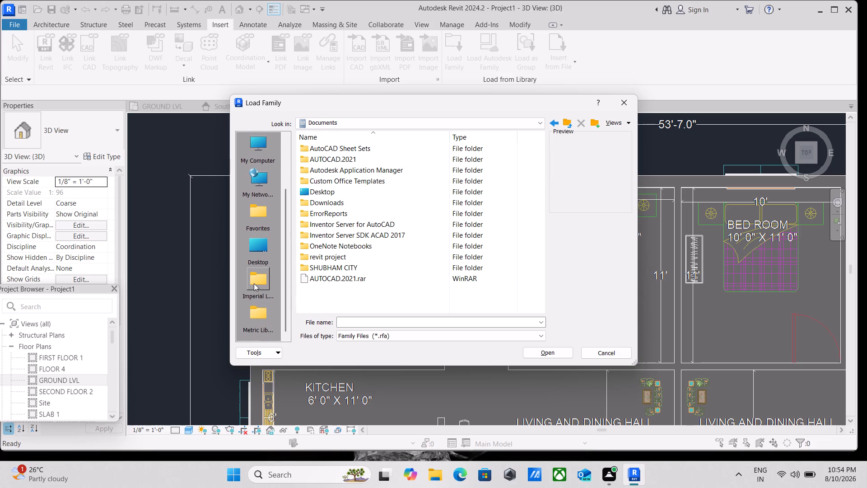
# Browse the imperial library to the Fixtures folder under Plumbing, Architectural.
pyautogui.doubleClick(254, 283)
pyautogui.scroll(-3, 333, 221)
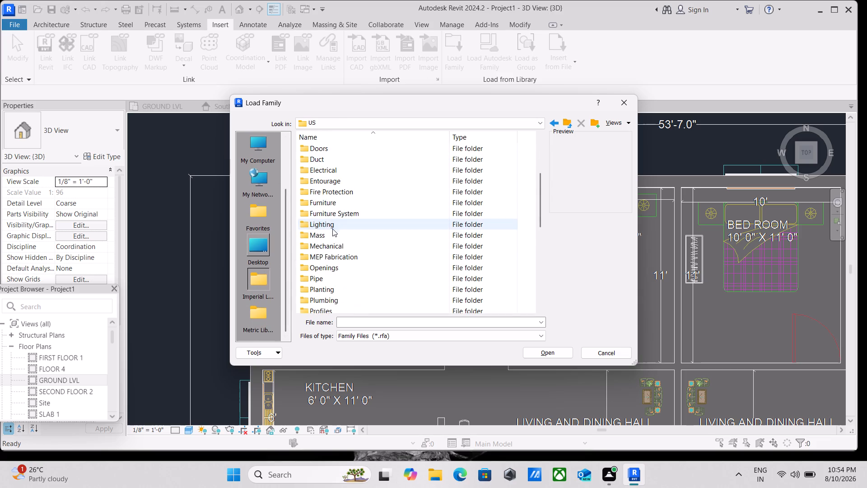
pyautogui.scroll(-2, 328, 247)
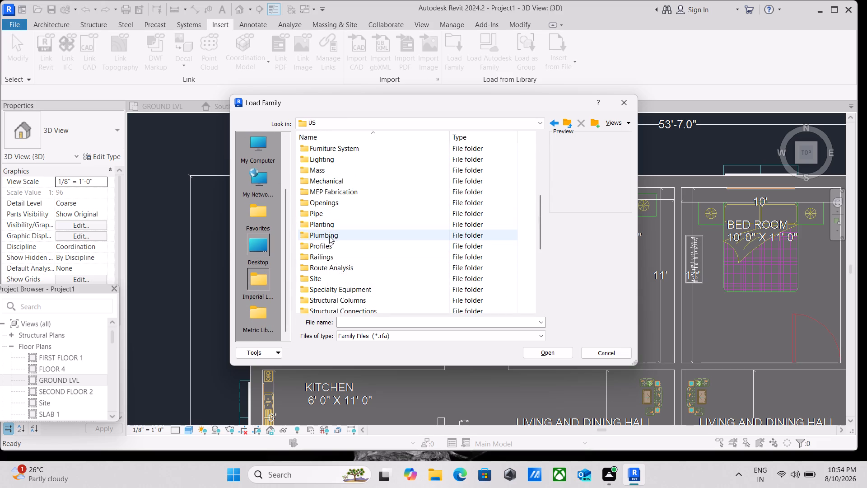
pyautogui.doubleClick(324, 234)
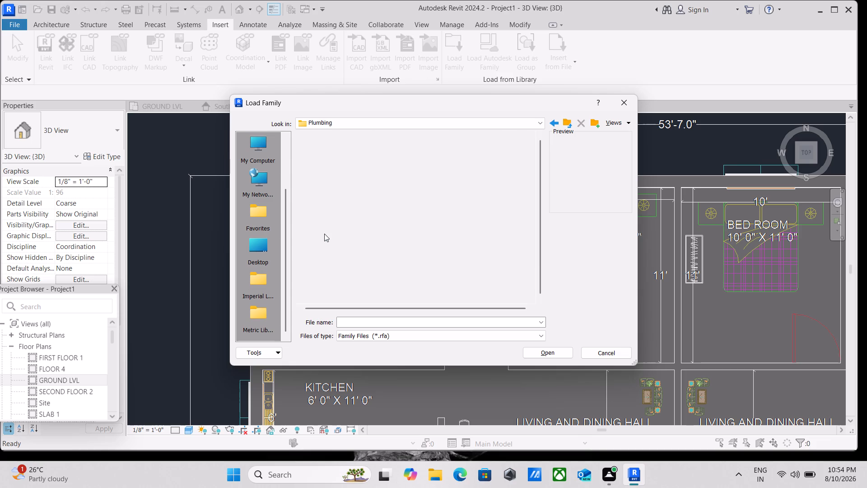
pyautogui.doubleClick(343, 146)
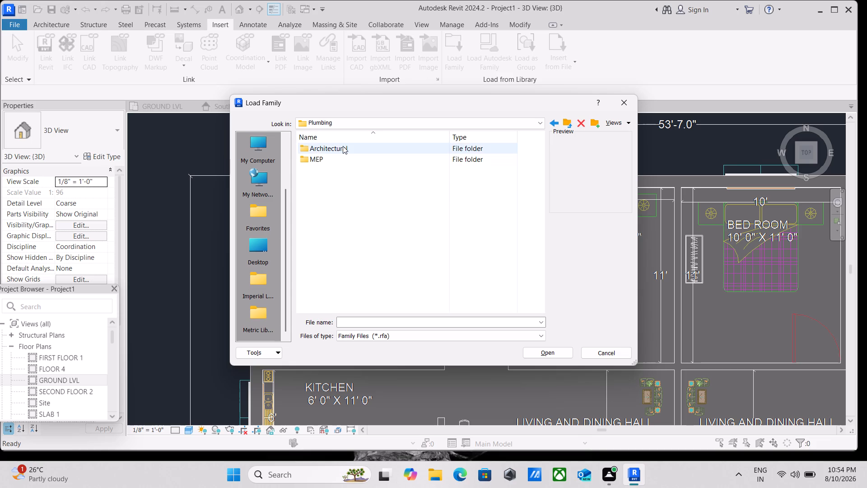
pyautogui.doubleClick(340, 155)
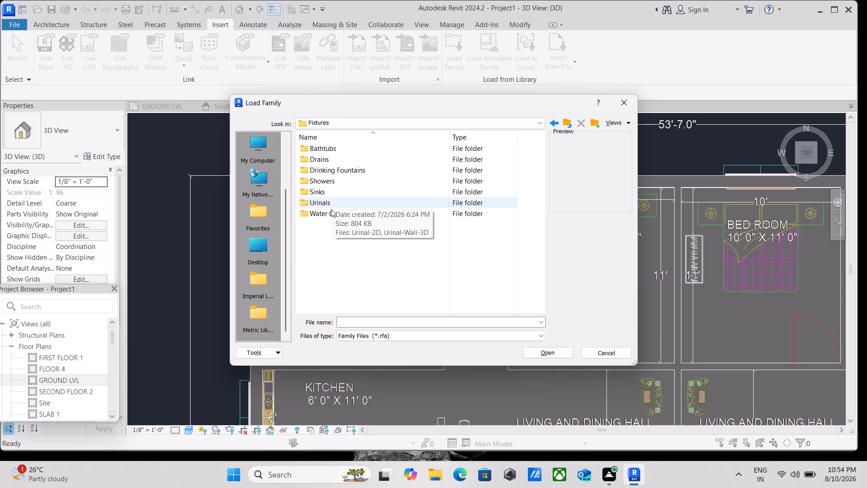
# Preview the Urinal-Wall-3D family in the Urinals folder and return to the Fixtures folder.
pyautogui.doubleClick(335, 202)
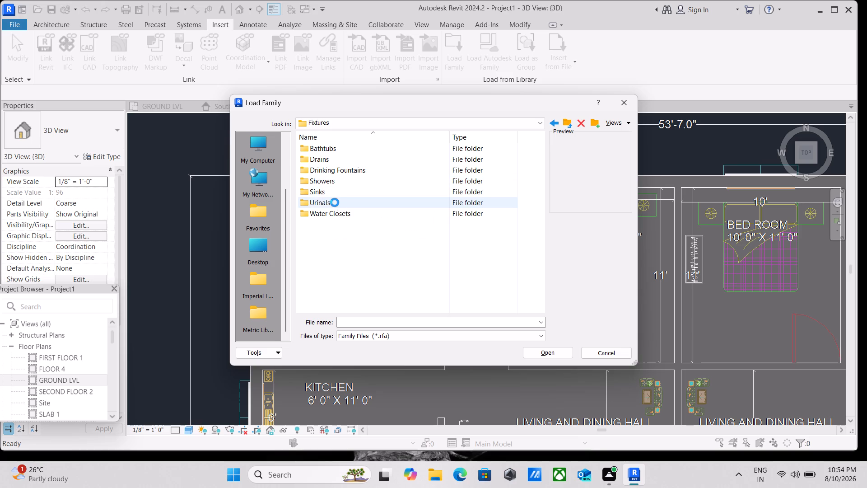
pyautogui.click(336, 160)
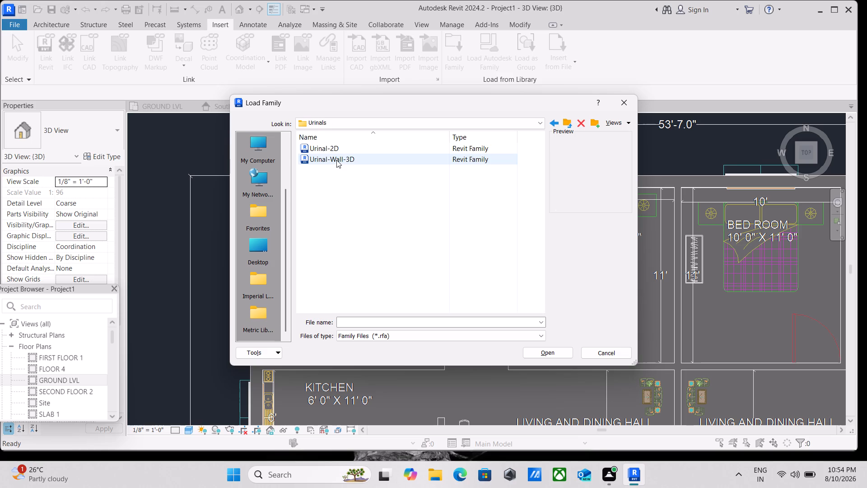
pyautogui.click(553, 123)
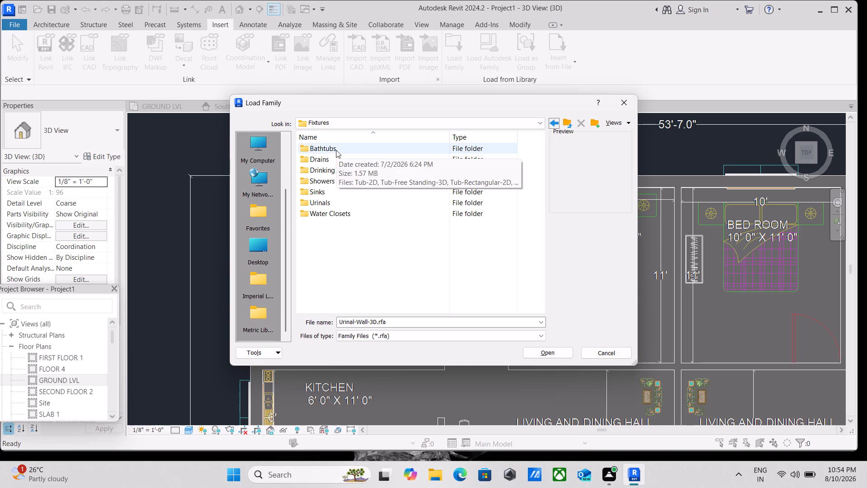
# Compare the families in the Water Closets folder and load Toilet-Domestic-3D into the project.
pyautogui.doubleClick(330, 215)
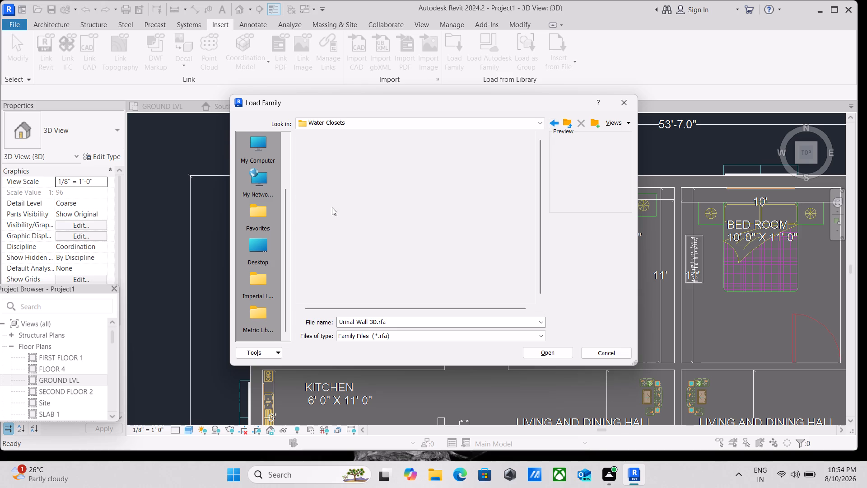
pyautogui.click(337, 179)
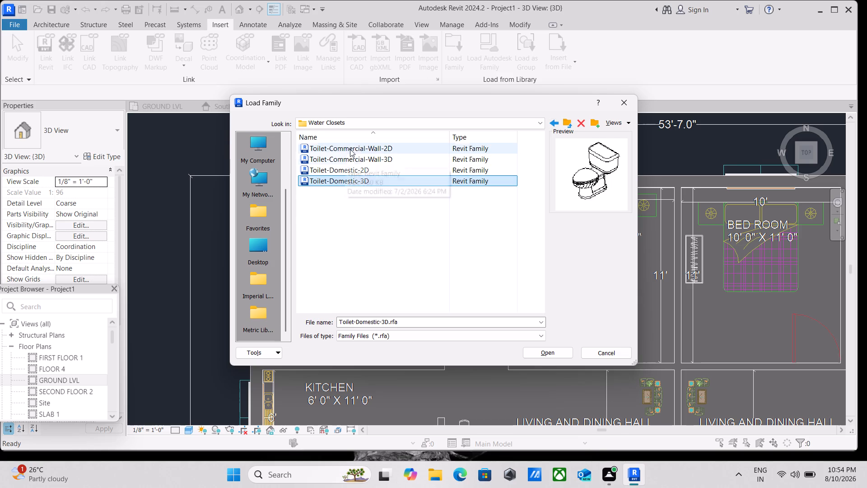
pyautogui.click(351, 147)
pyautogui.click(351, 157)
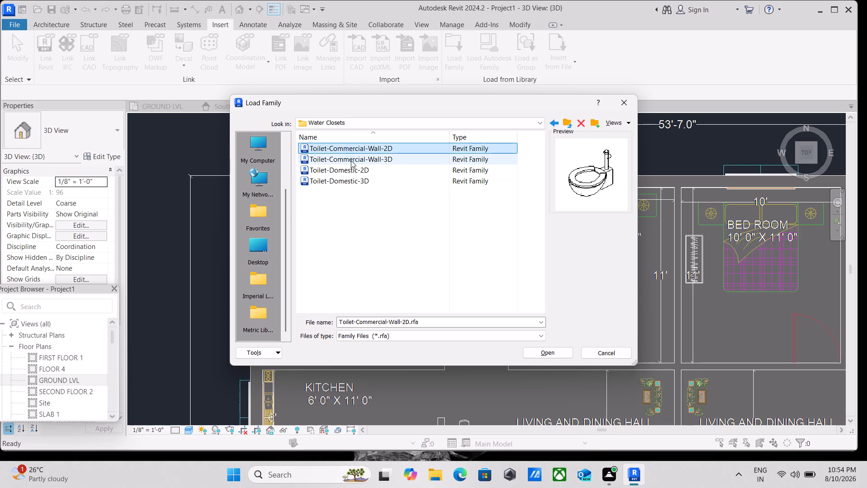
pyautogui.click(345, 183)
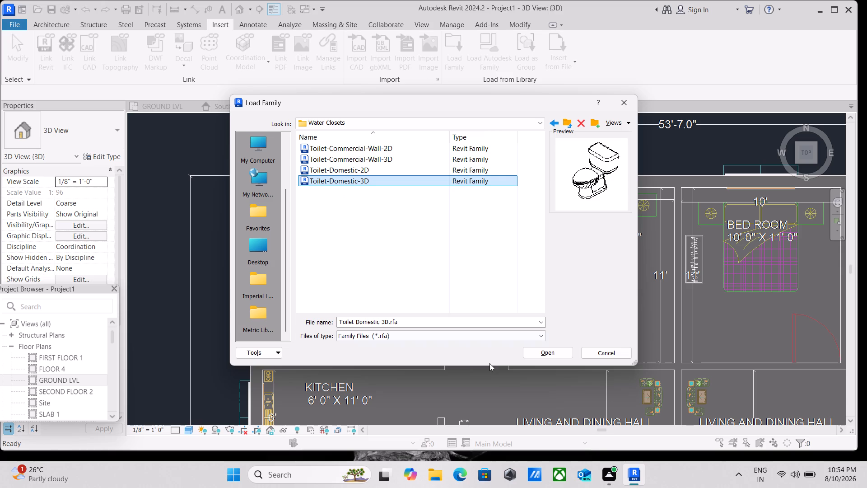
pyautogui.click(550, 355)
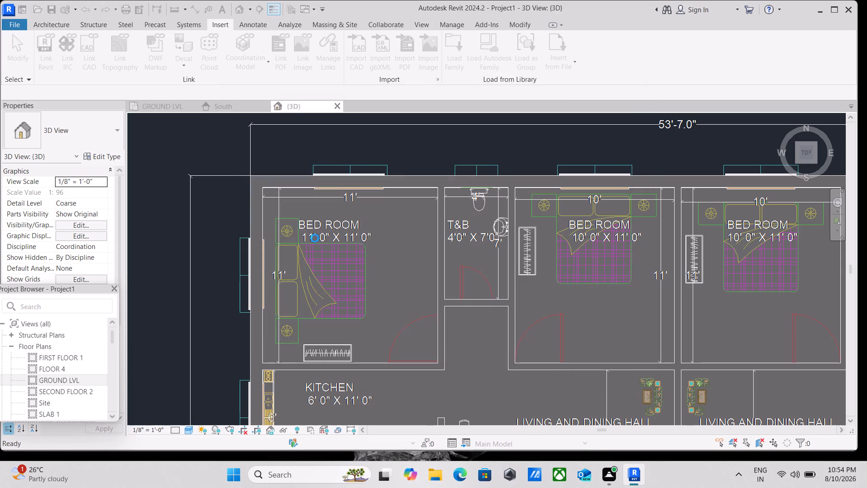
# Place a Toilet-Domestic-3D component against the north wall of the northwest 4'0" x 7'0" T&B, about 2'-4" from its east wall.
pyautogui.scroll(-3, 389, 244)
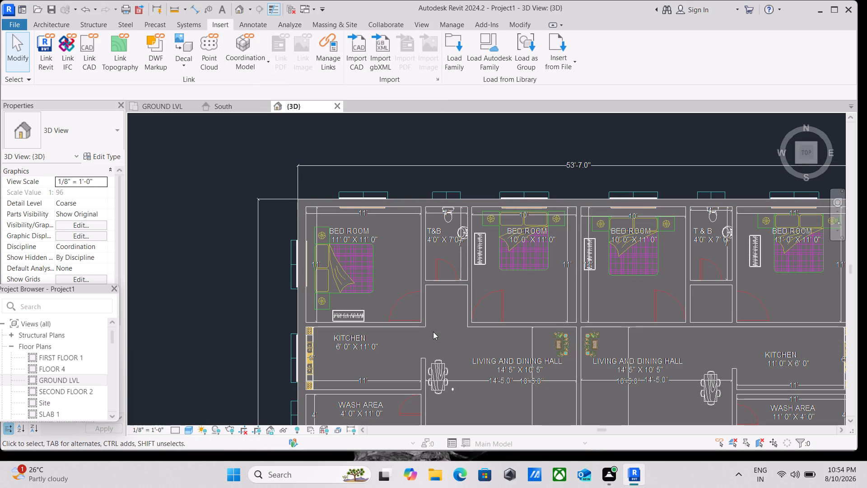
pyautogui.press('d')
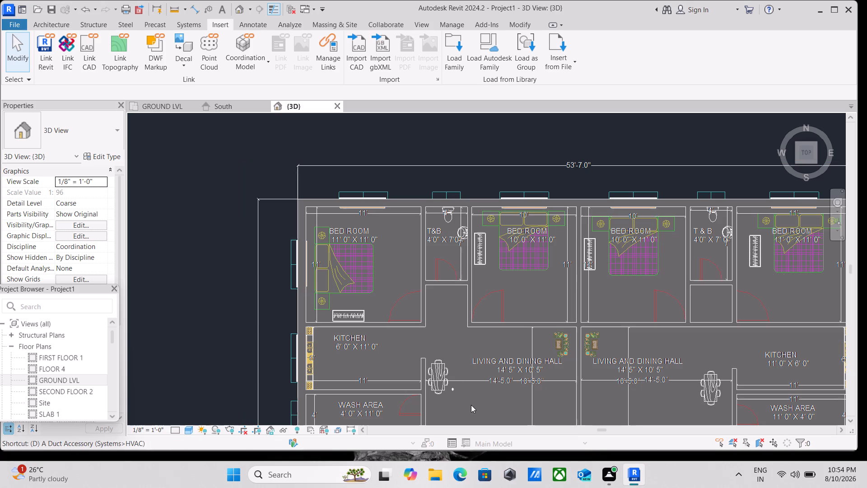
pyautogui.click(49, 27)
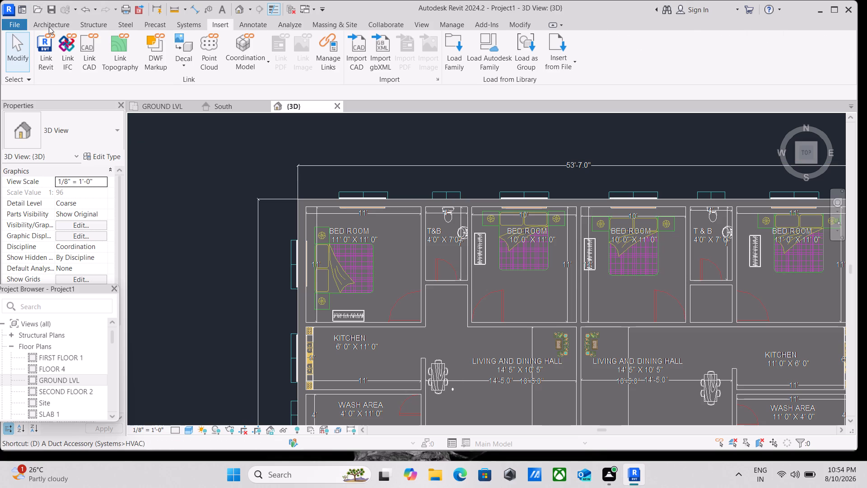
pyautogui.click(136, 62)
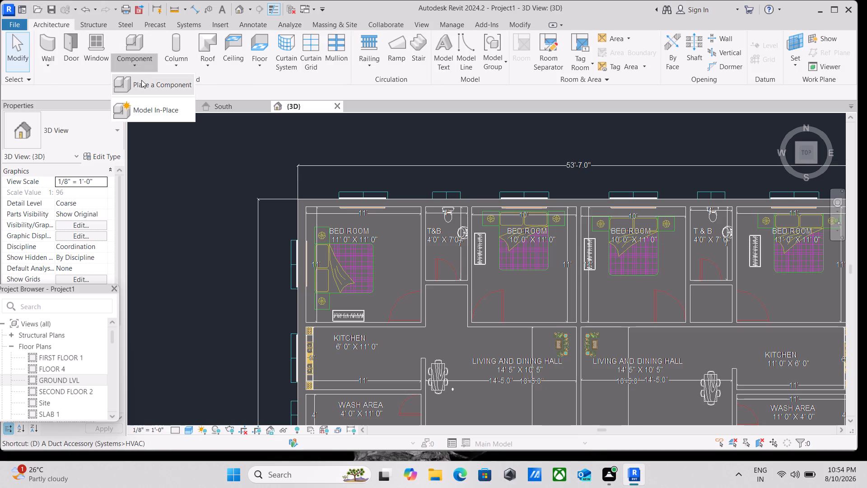
pyautogui.click(141, 80)
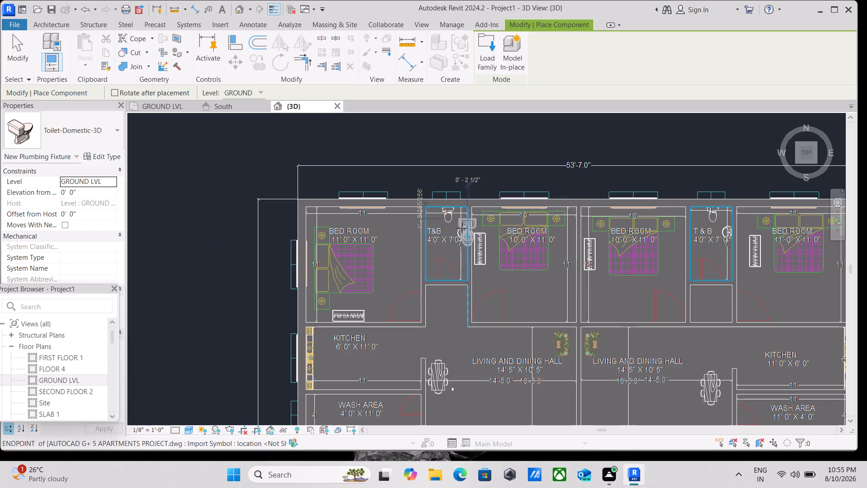
pyautogui.scroll(6, 453, 225)
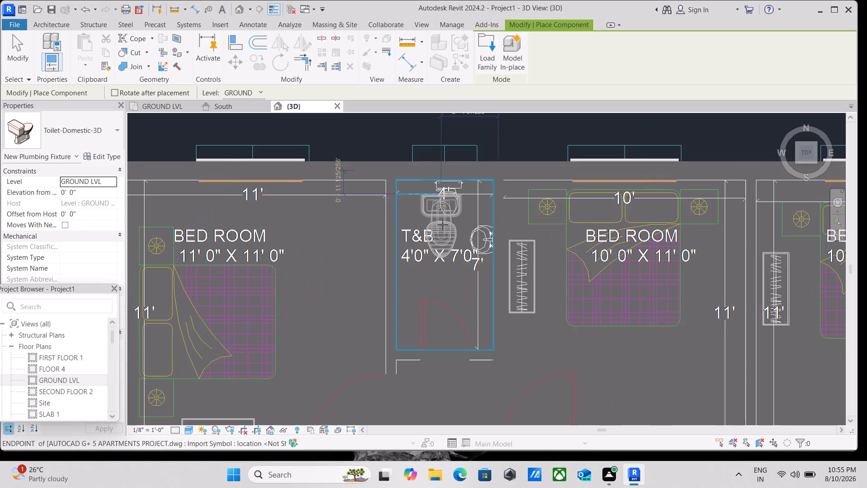
pyautogui.click(443, 220)
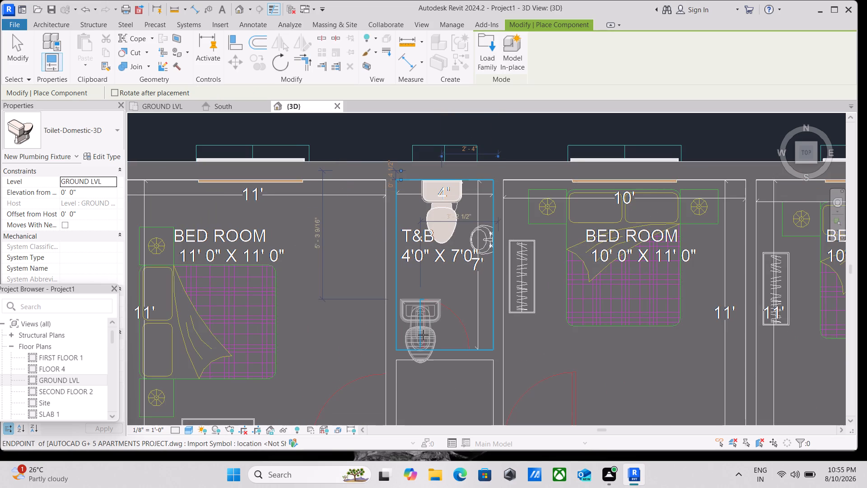
# Place a second Toilet-Domestic-3D against the north wall of the northeast 4'0" x 7'0" T&B, about 2'-8" from its east wall.
pyautogui.scroll(-1, 458, 319)
pyautogui.moveTo(458, 317); pyautogui.dragTo(436, 225, button='middle')
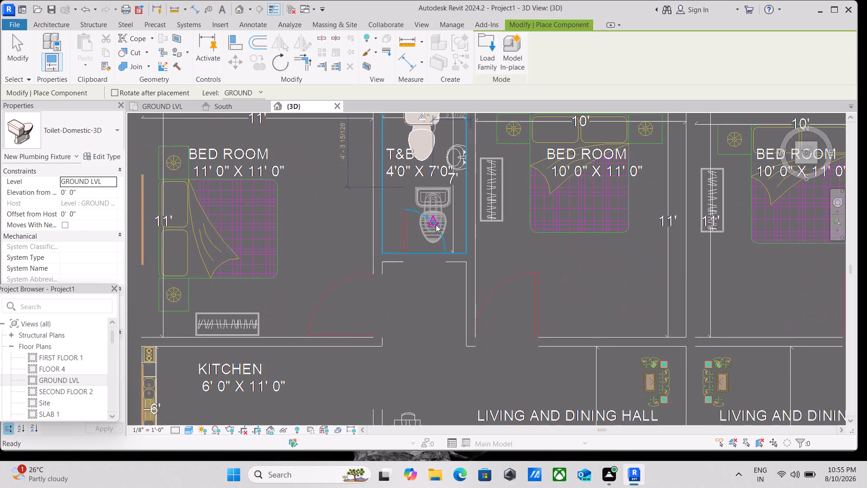
pyautogui.scroll(-3, 434, 238)
pyautogui.moveTo(410, 334); pyautogui.dragTo(430, 206, button='middle')
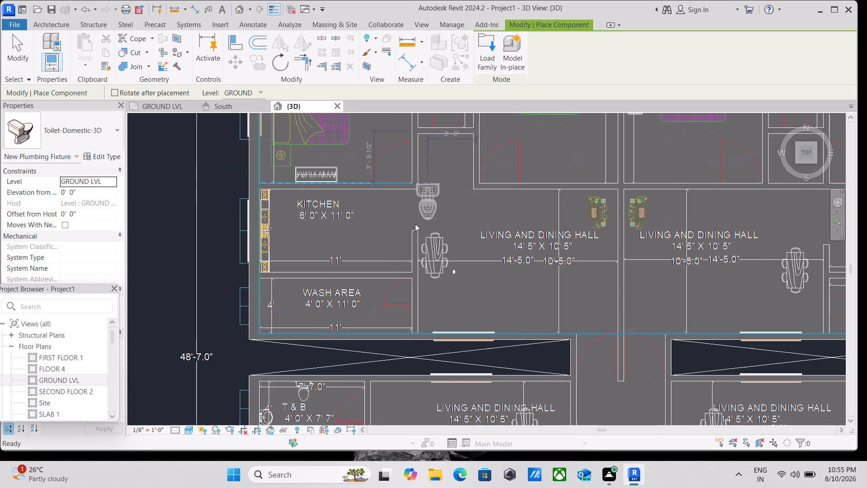
pyautogui.scroll(-2, 354, 256)
pyautogui.moveTo(354, 256); pyautogui.dragTo(308, 295, button='middle')
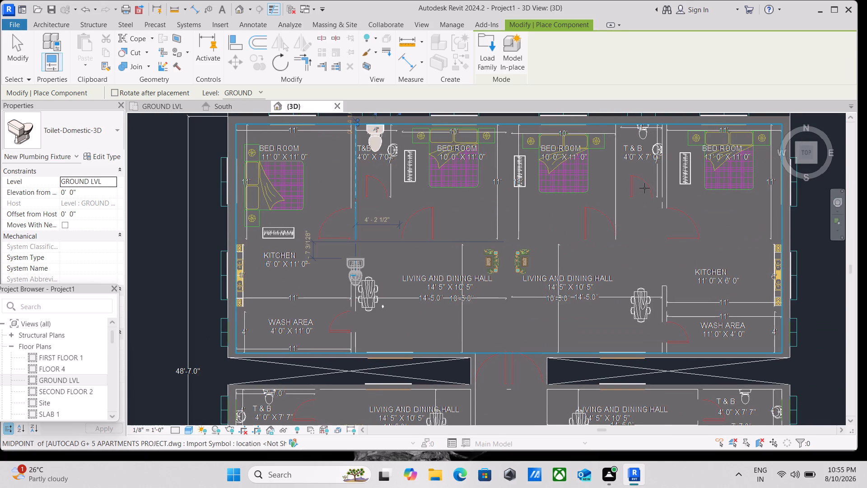
pyautogui.moveTo(644, 188); pyautogui.dragTo(572, 239, button='middle')
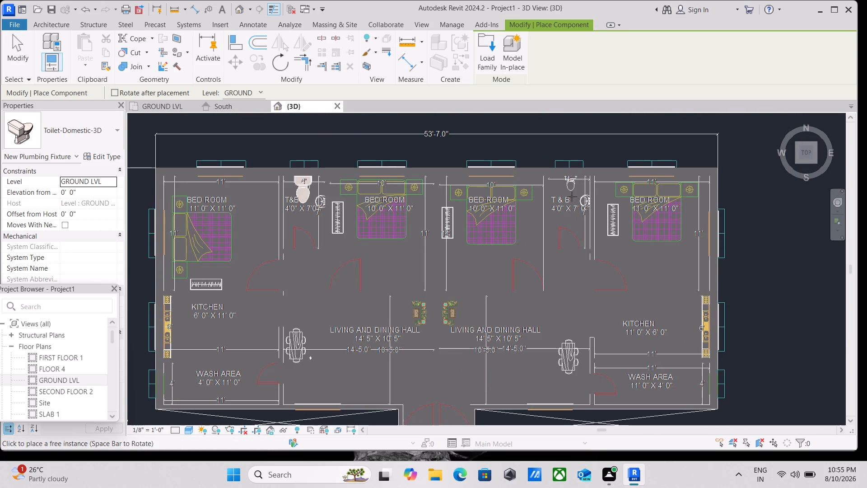
pyautogui.scroll(5, 572, 197)
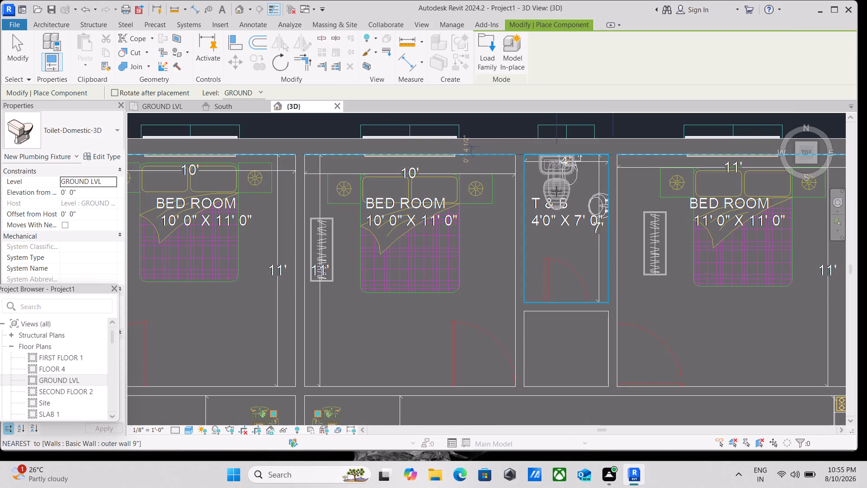
pyautogui.click(556, 191)
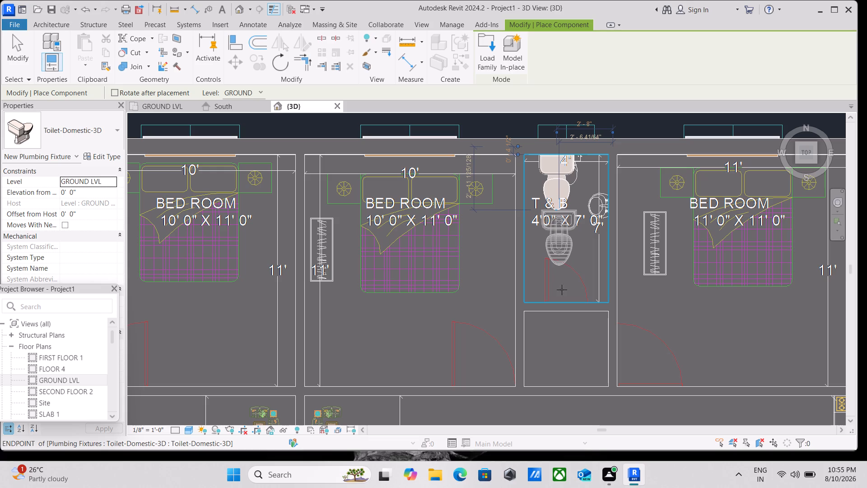
# Place a rotated Toilet-Domestic-3D against the west outer wall of the southwest 4'0" x 7'7" T&B, about 2'-6" from its north wall.
pyautogui.scroll(-1, 563, 218)
pyautogui.scroll(-4, 563, 256)
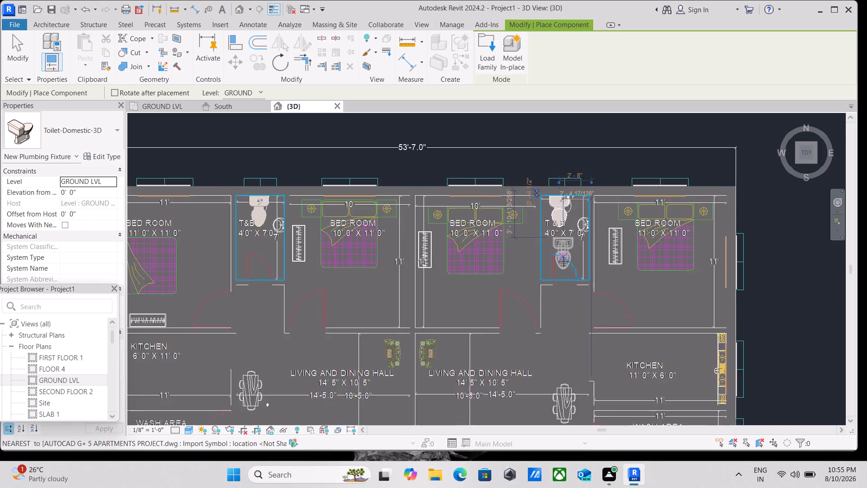
pyautogui.scroll(-1, 597, 366)
pyautogui.moveTo(595, 366); pyautogui.dragTo(647, 281, button='middle')
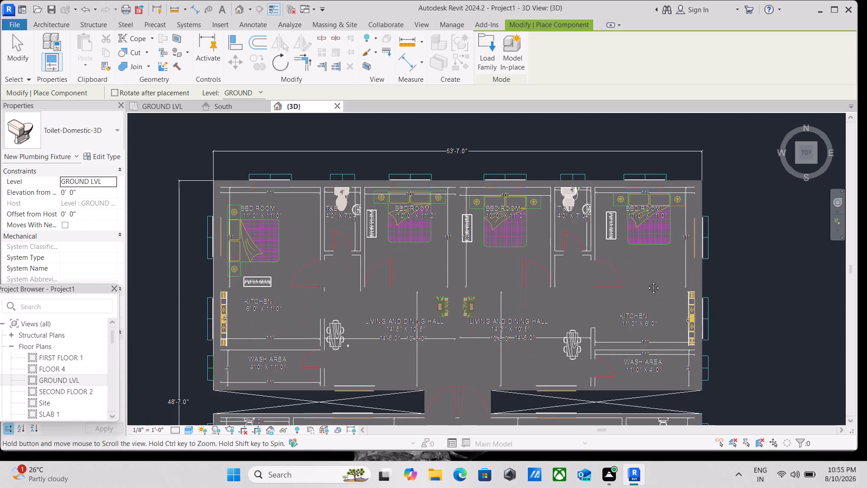
pyautogui.moveTo(647, 281); pyautogui.dragTo(697, 259, button='middle')
pyautogui.scroll(-1, 678, 266)
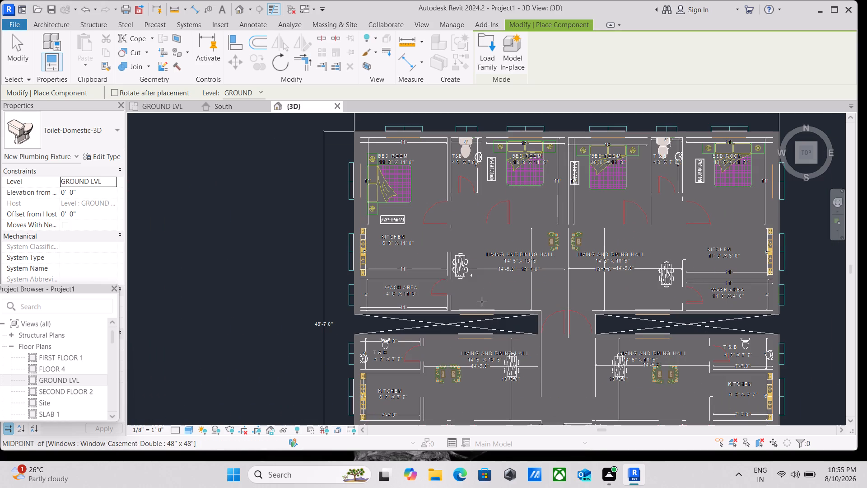
pyautogui.scroll(2, 414, 219)
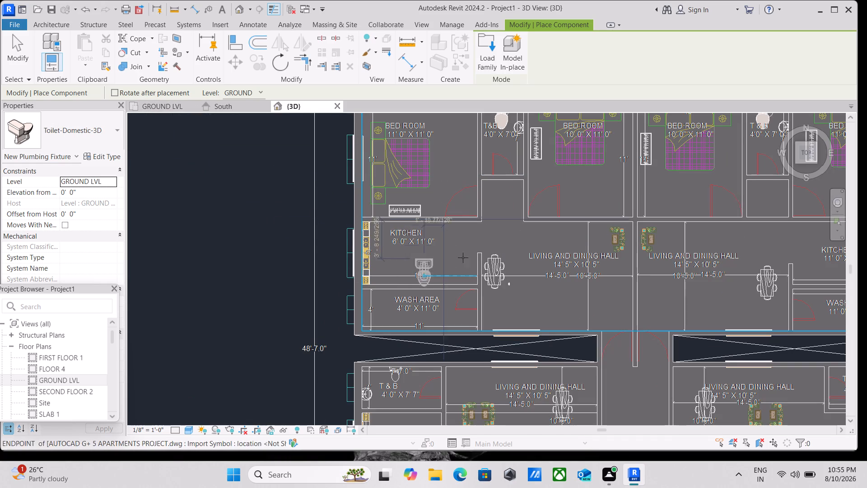
pyautogui.scroll(-2, 460, 253)
pyautogui.scroll(-3, 466, 315)
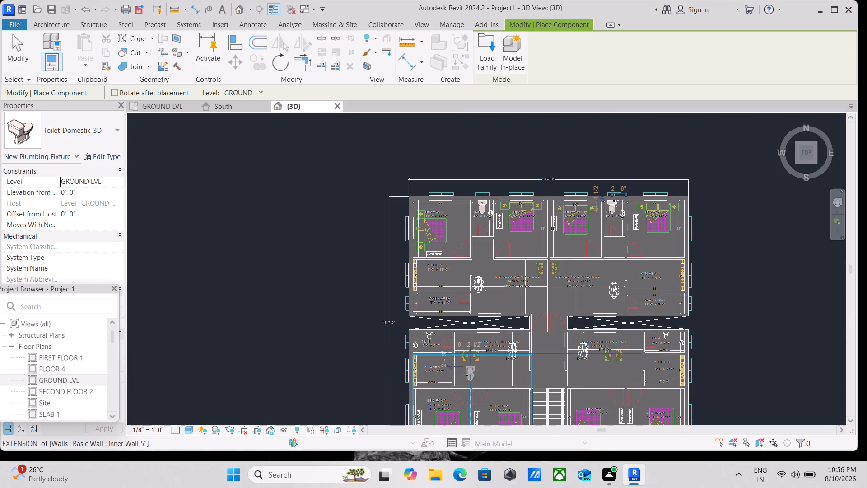
pyautogui.moveTo(468, 374); pyautogui.dragTo(478, 307, button='middle')
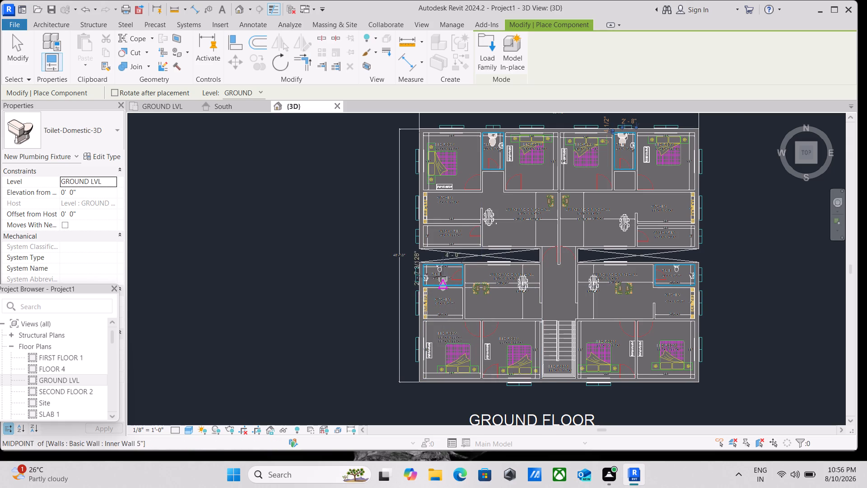
pyautogui.scroll(6, 441, 277)
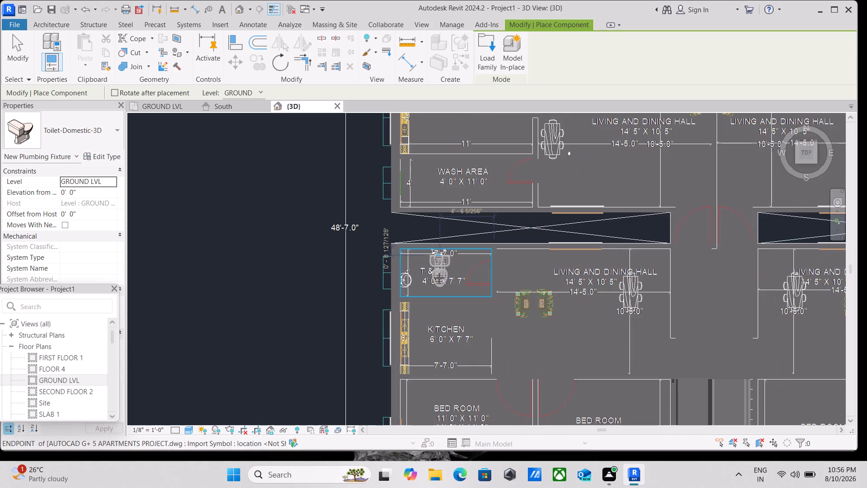
pyautogui.press('space')
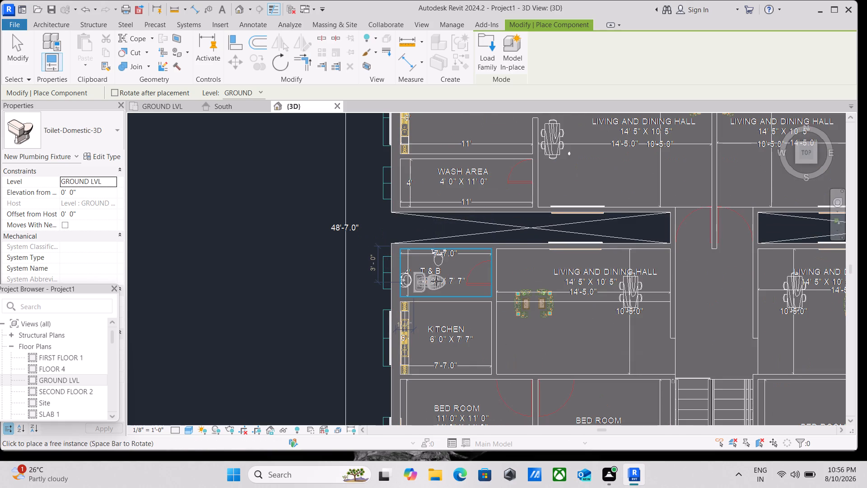
pyautogui.scroll(3, 436, 281)
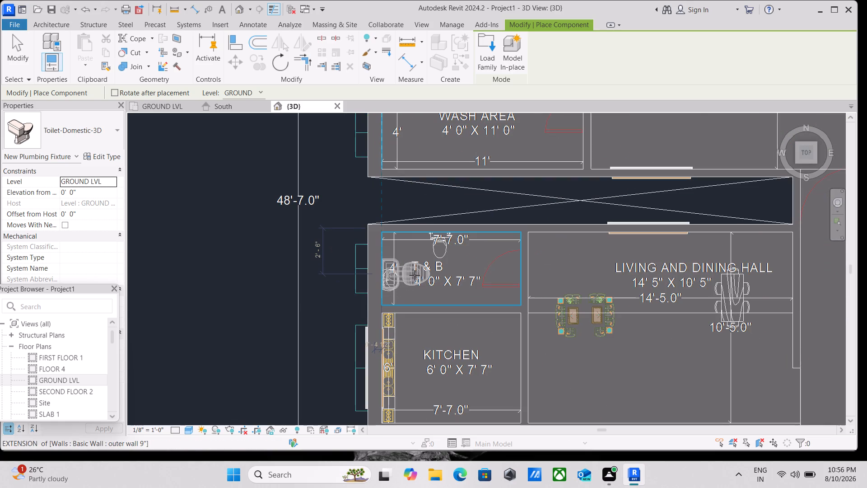
pyautogui.click(415, 274)
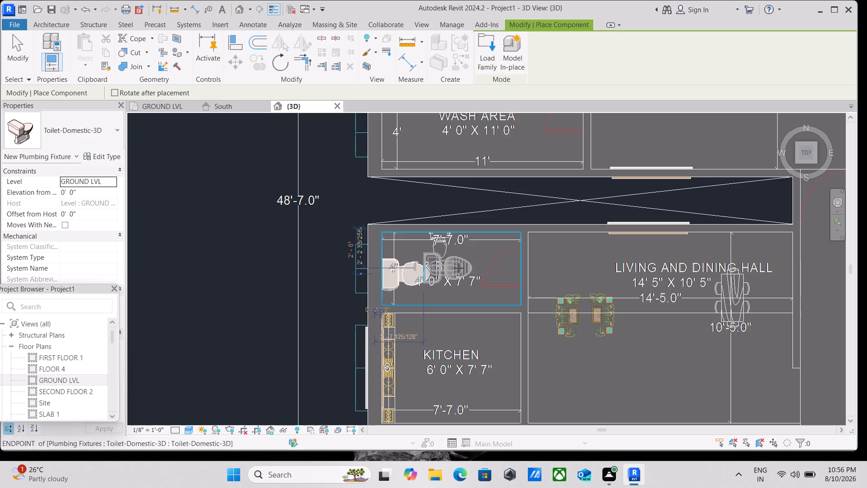
# Place another Toilet-Domestic-3D in the remaining 4'0" x 7'7" T&B on the building's east side.
pyautogui.scroll(-2, 636, 297)
pyautogui.scroll(-1, 681, 296)
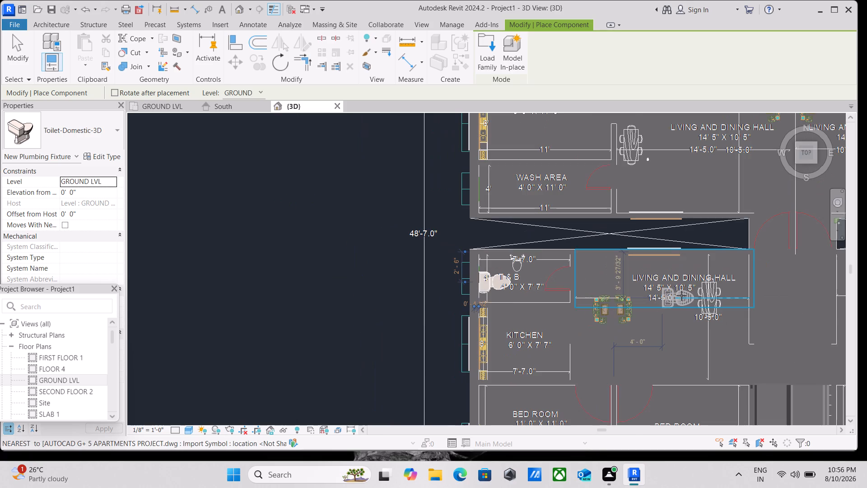
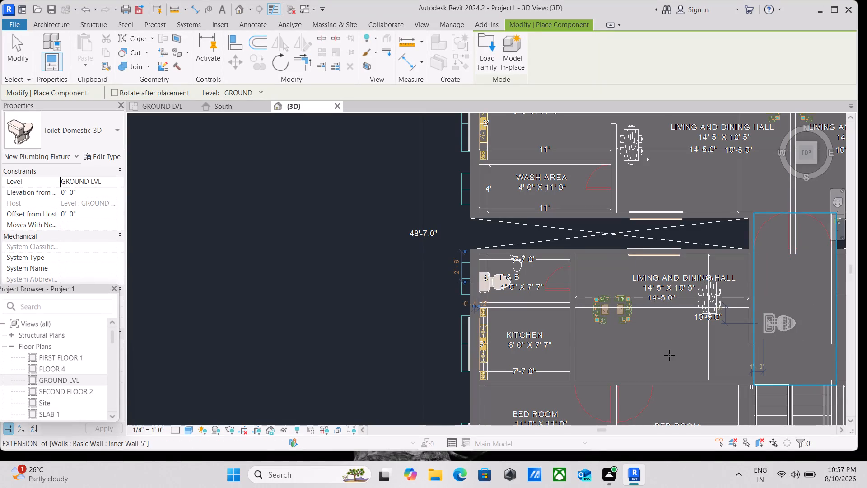
# Place a Toilet-Domestic-3D, rotated with its tank against the outer wall, in the T & B above the east apartment's kitchen.
pyautogui.scroll(-2, 669, 354)
pyautogui.moveTo(669, 350); pyautogui.dragTo(608, 311, button='middle')
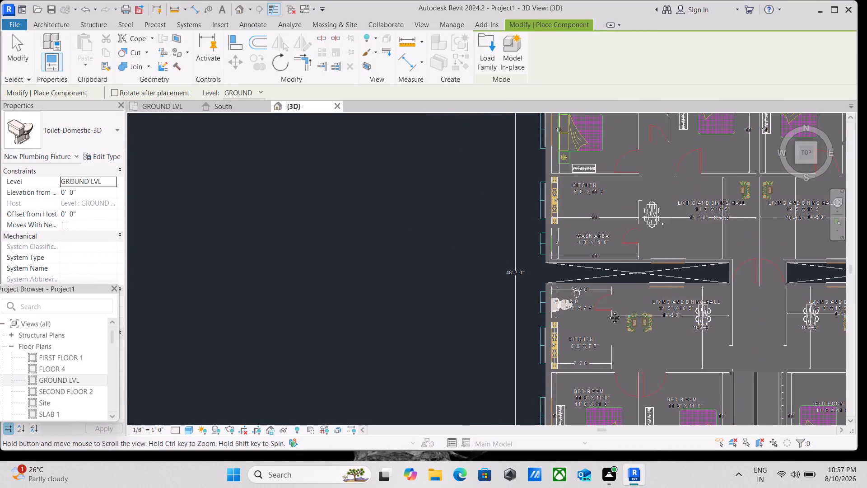
pyautogui.moveTo(608, 311); pyautogui.dragTo(232, 209, button='middle')
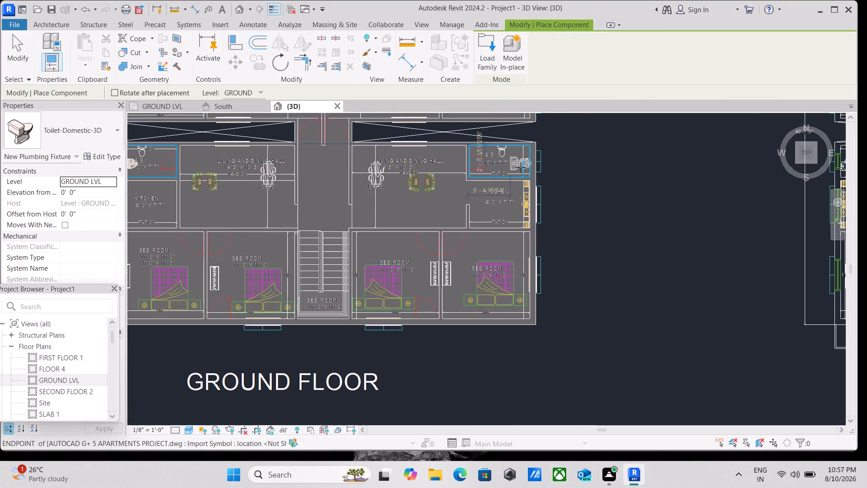
pyautogui.scroll(2, 506, 165)
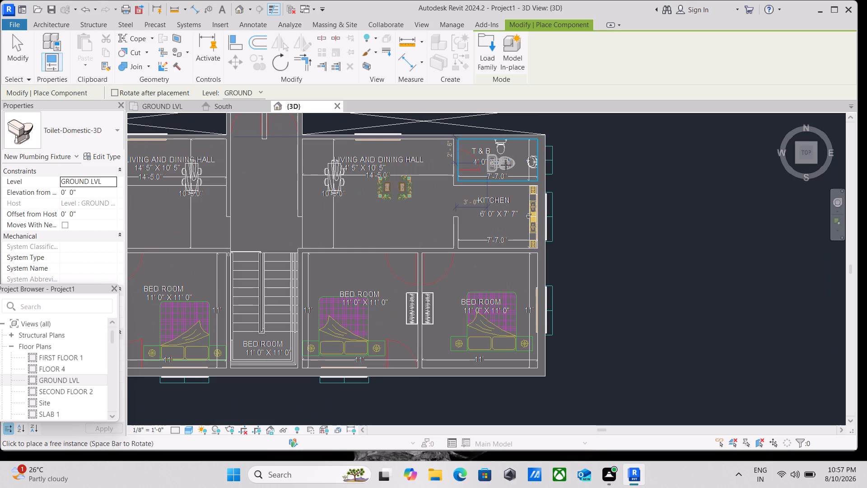
pyautogui.press('space')
pyautogui.press('space')
pyautogui.scroll(1, 516, 157)
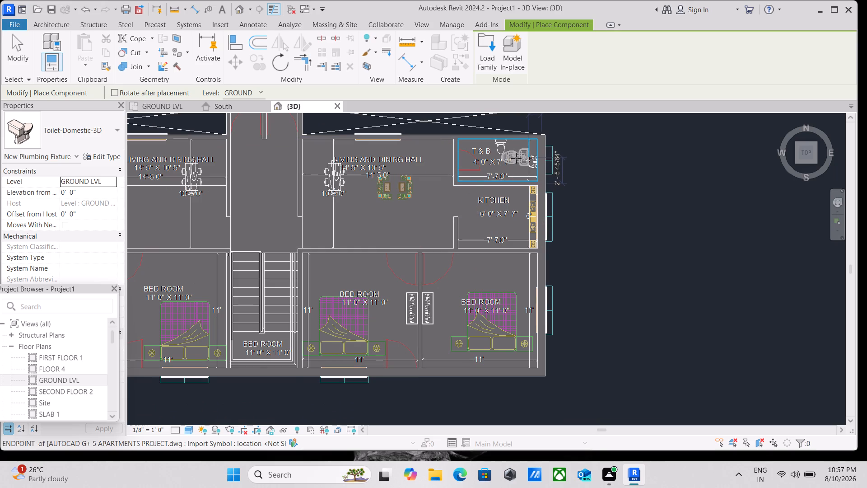
pyautogui.scroll(4, 516, 158)
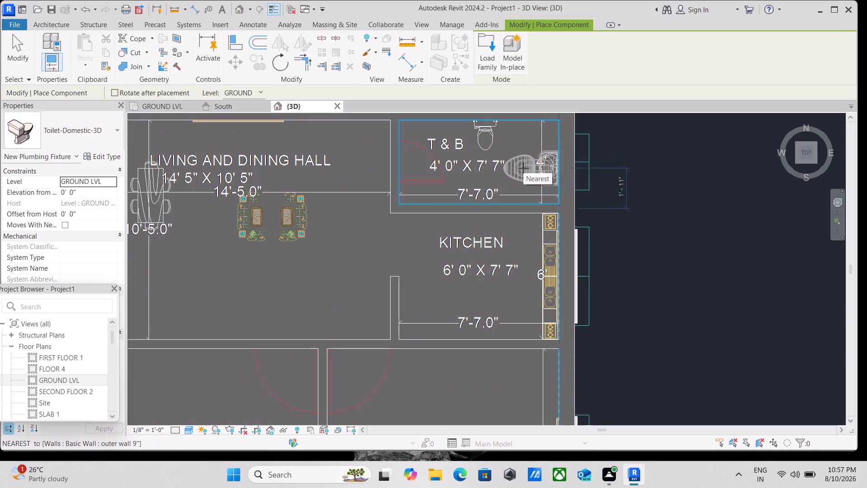
pyautogui.click(523, 168)
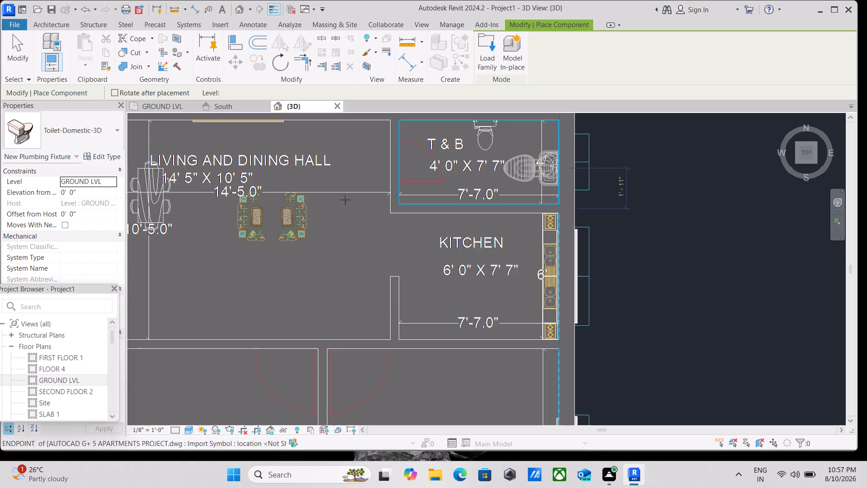
# Review the T & B rooms across the ground floor apartments to check which fixtures are placed.
pyautogui.scroll(-3, 312, 243)
pyautogui.moveTo(312, 232); pyautogui.dragTo(322, 225, button='middle')
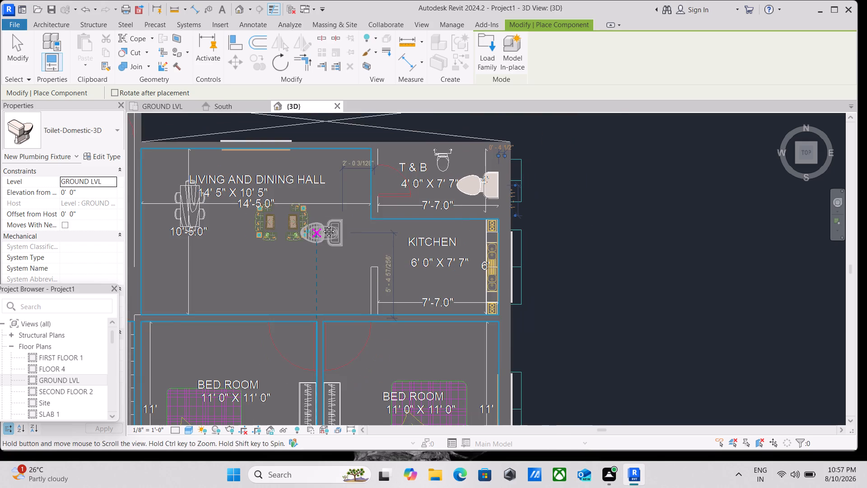
pyautogui.moveTo(322, 225); pyautogui.dragTo(476, 183, button='middle')
pyautogui.scroll(-1, 411, 254)
pyautogui.moveTo(391, 220); pyautogui.dragTo(392, 220, button='middle')
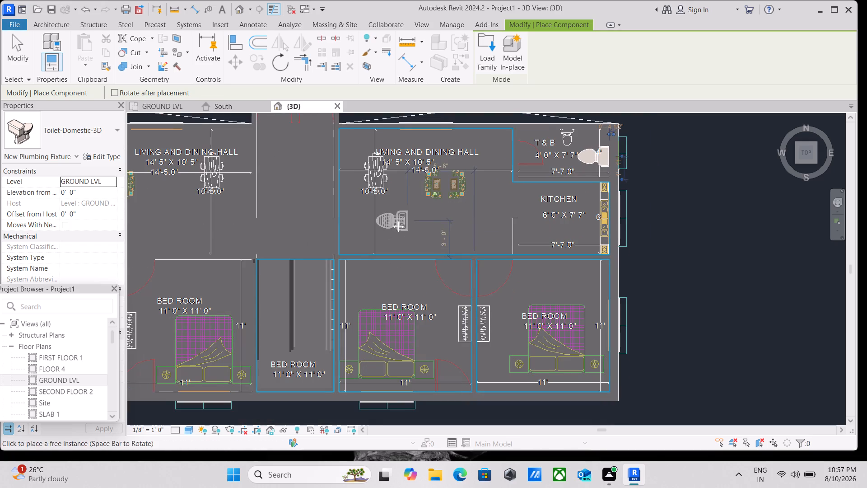
pyautogui.moveTo(392, 220); pyautogui.dragTo(541, 267, button='middle')
pyautogui.scroll(-1, 278, 252)
pyautogui.moveTo(278, 252); pyautogui.dragTo(287, 445, button='middle')
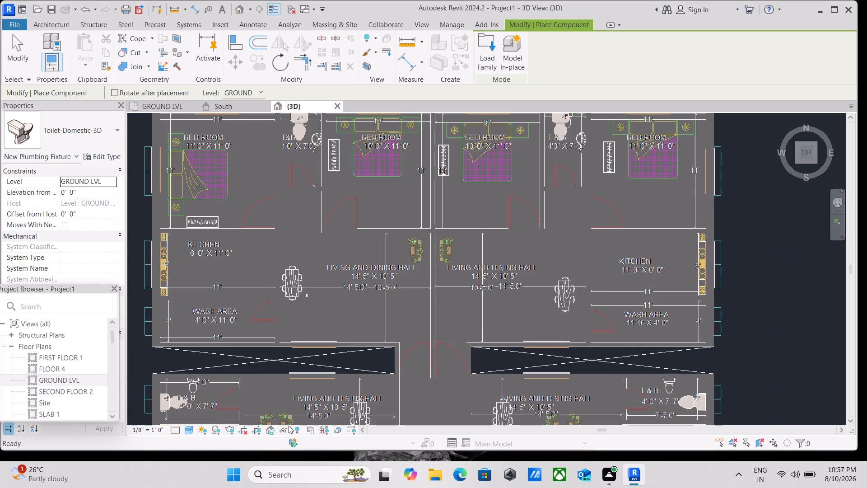
pyautogui.scroll(-1, 297, 286)
pyautogui.moveTo(297, 284); pyautogui.dragTo(296, 306, button='middle')
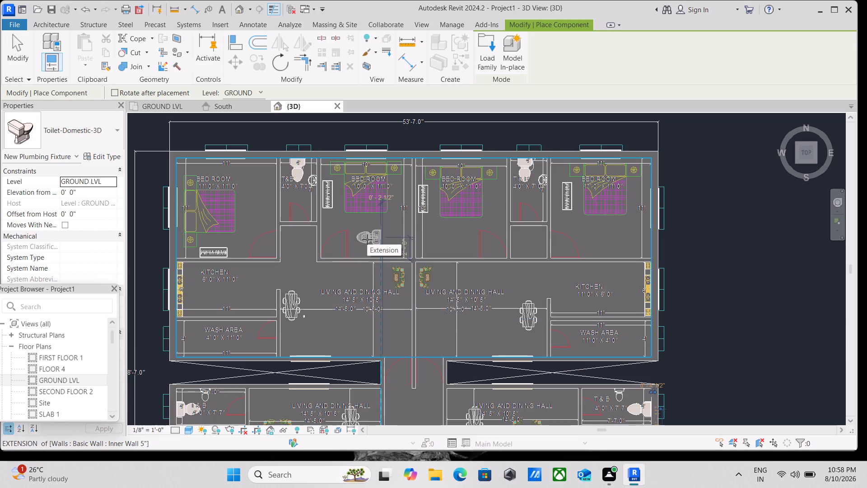
pyautogui.scroll(-1, 295, 282)
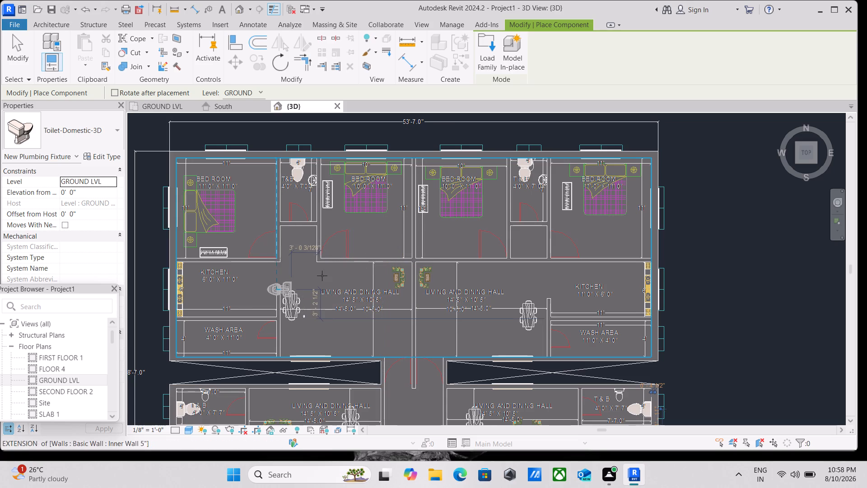
pyautogui.scroll(-1, 322, 276)
pyautogui.moveTo(322, 276); pyautogui.dragTo(363, 216, button='middle')
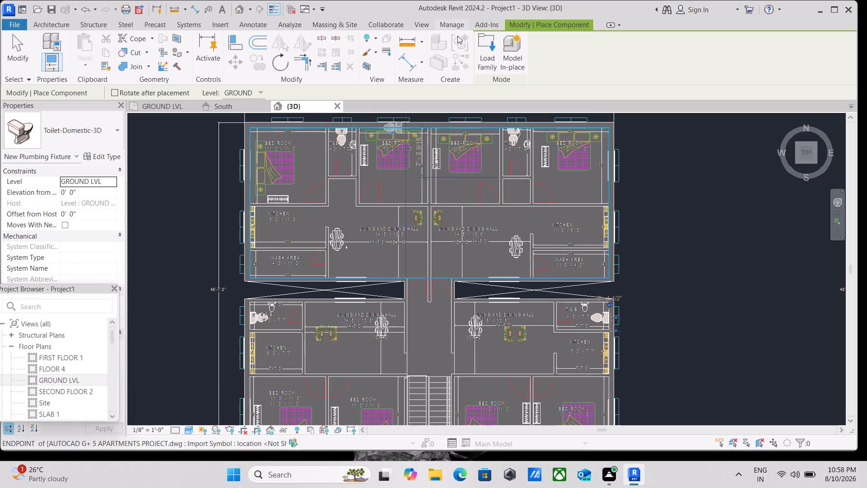
# Open family loading and preview the commercial and domestic toilet families in the Water Closets folder.
pyautogui.click(480, 56)
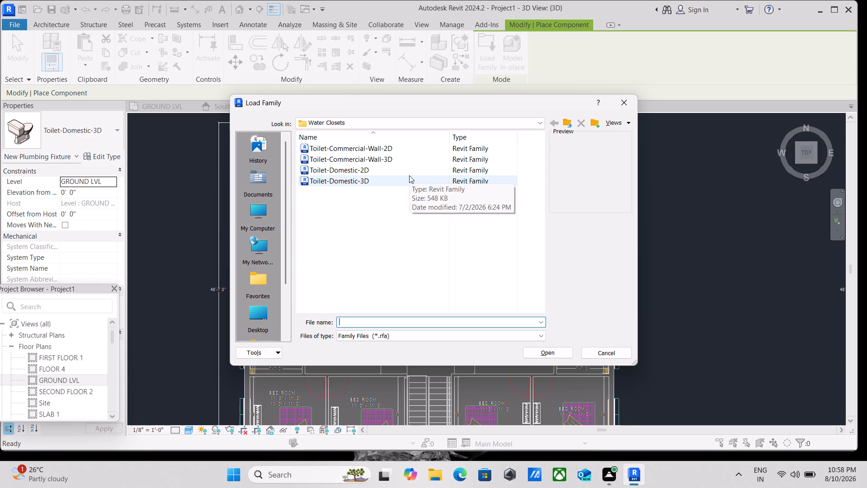
pyautogui.click(384, 176)
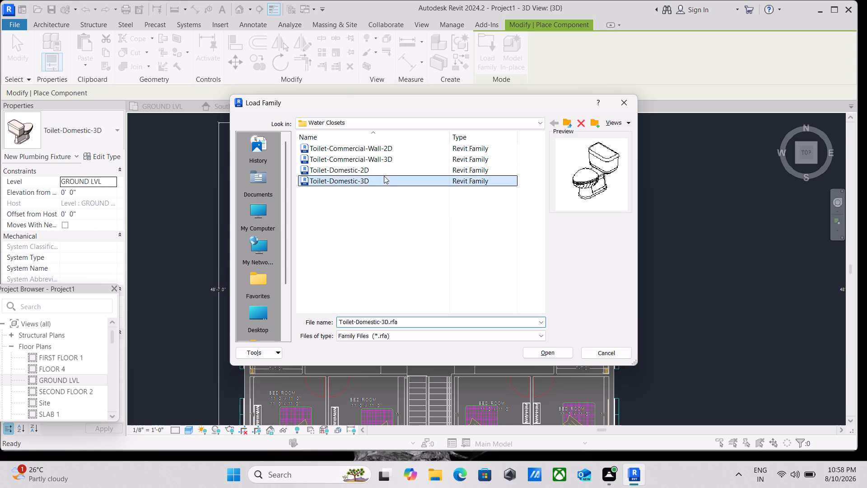
pyautogui.click(384, 163)
pyautogui.click(384, 150)
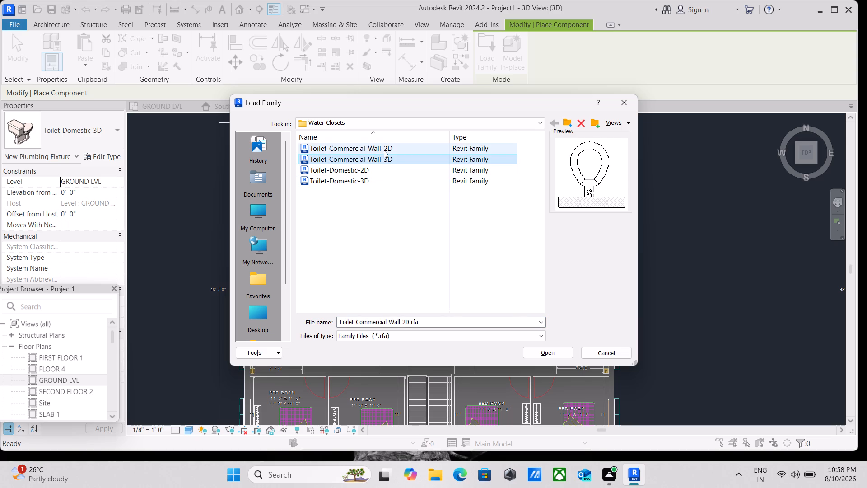
pyautogui.click(374, 171)
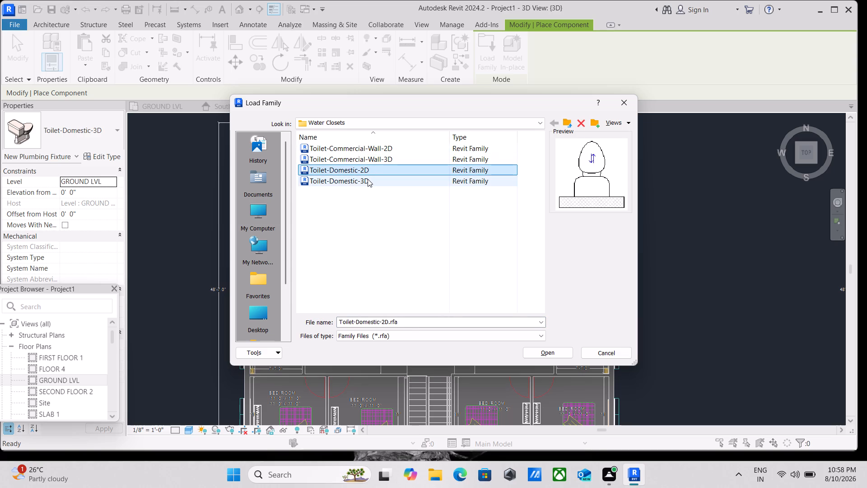
pyautogui.click(354, 184)
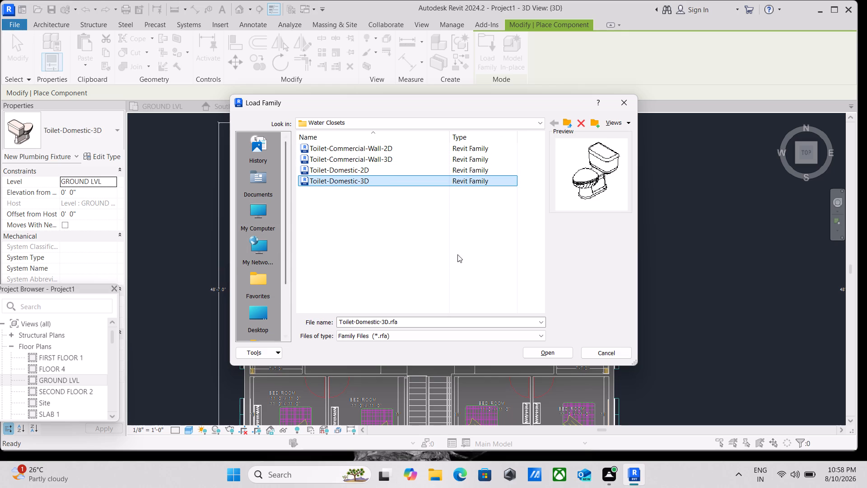
pyautogui.scroll(-1, 451, 259)
pyautogui.click(406, 154)
pyautogui.click(390, 144)
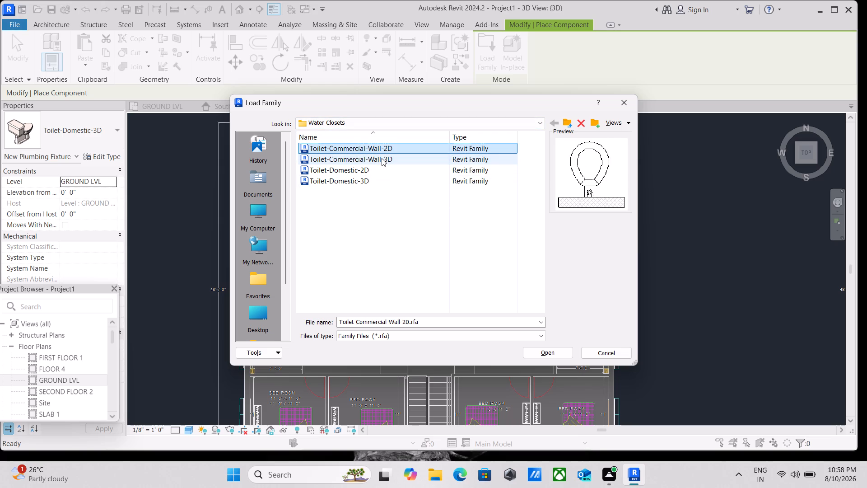
pyautogui.click(382, 158)
# Go up to the Fixtures folder and open its Sinks folder in the family library.
pyautogui.click(426, 123)
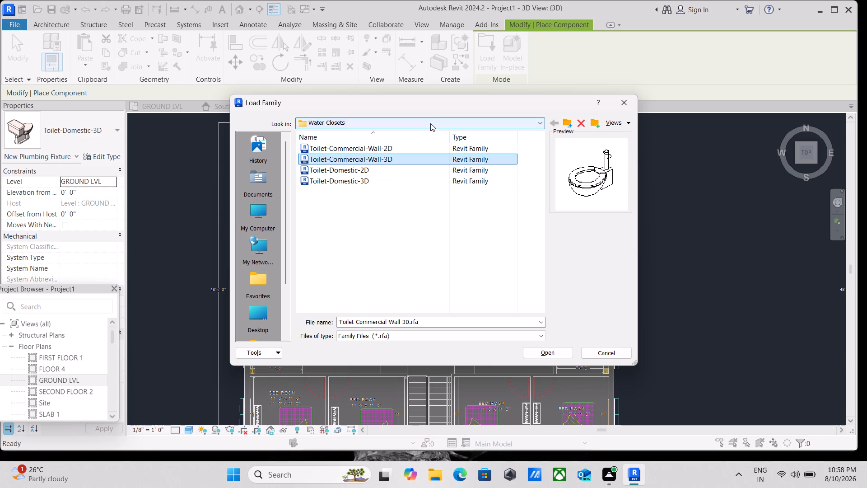
pyautogui.click(433, 218)
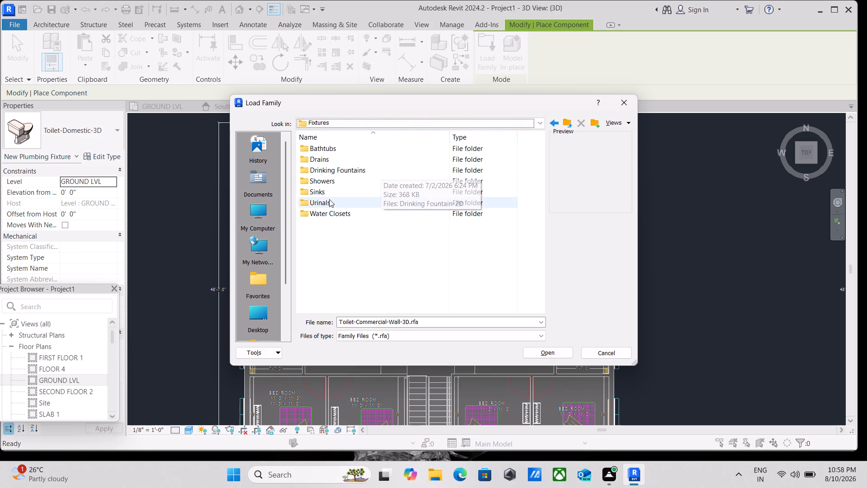
pyautogui.doubleClick(331, 192)
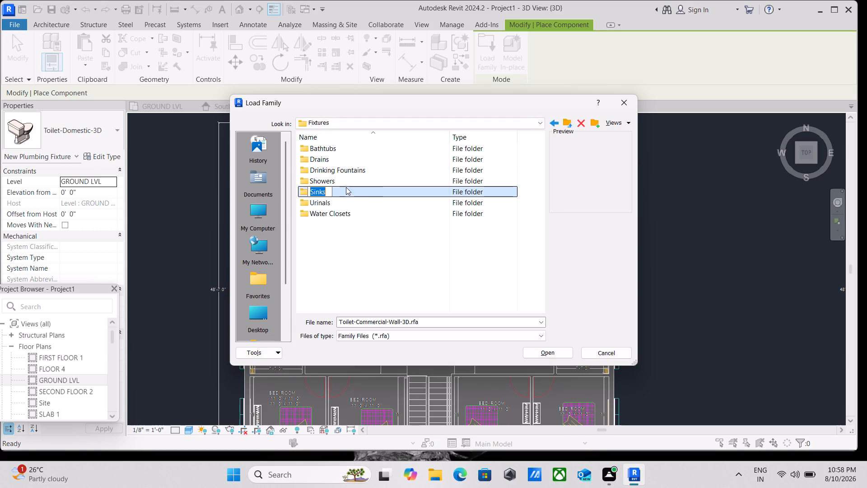
pyautogui.click(378, 188)
pyautogui.doubleClick(378, 188)
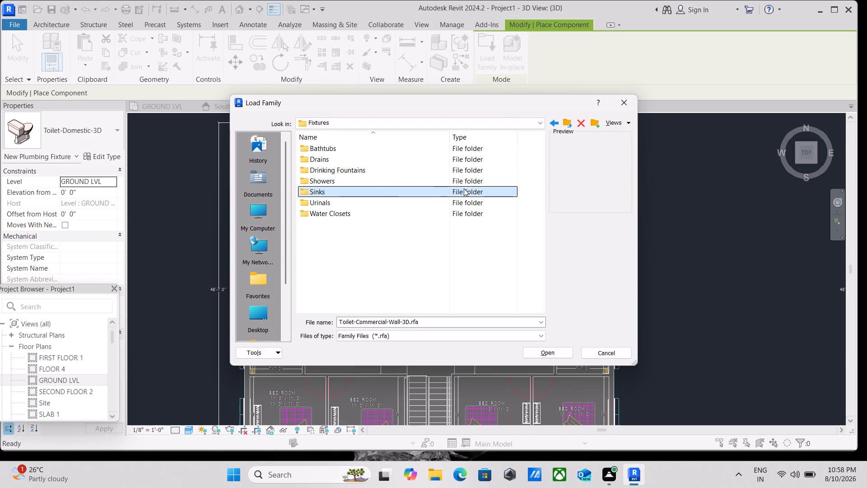
pyautogui.click(418, 169)
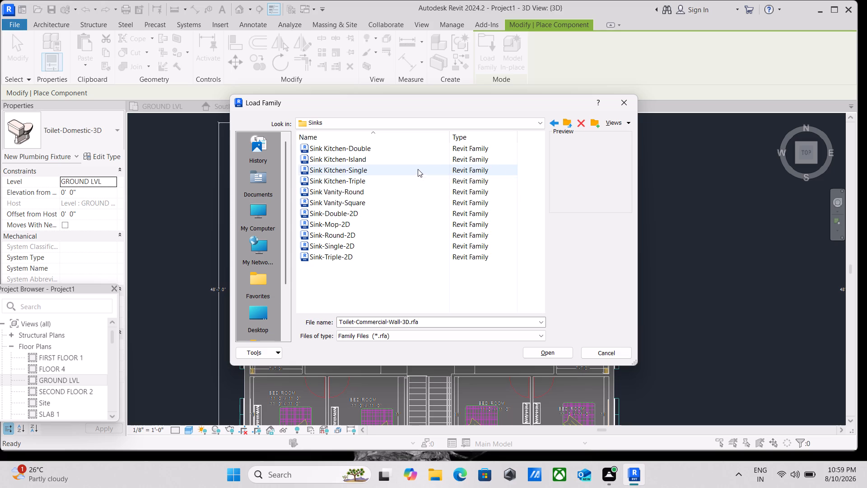
# Preview the kitchen, vanity and 2D sink families to compare which suits the bathrooms.
pyautogui.click(360, 148)
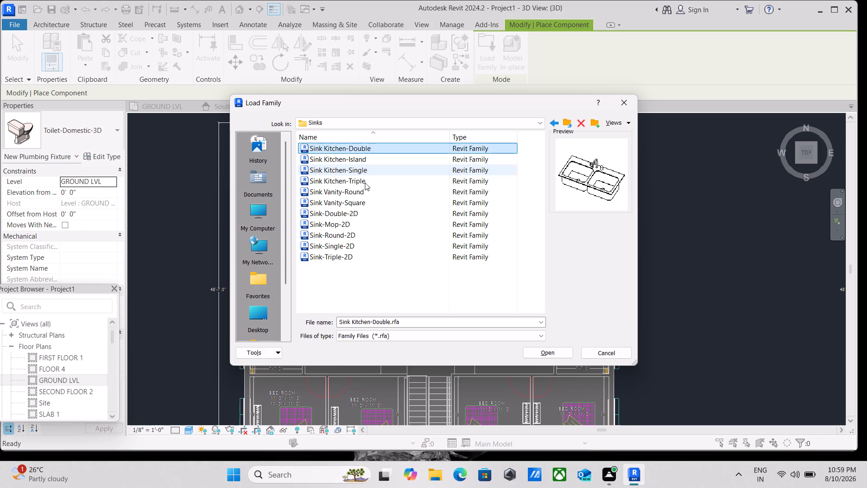
pyautogui.click(365, 192)
pyautogui.click(358, 222)
pyautogui.click(355, 245)
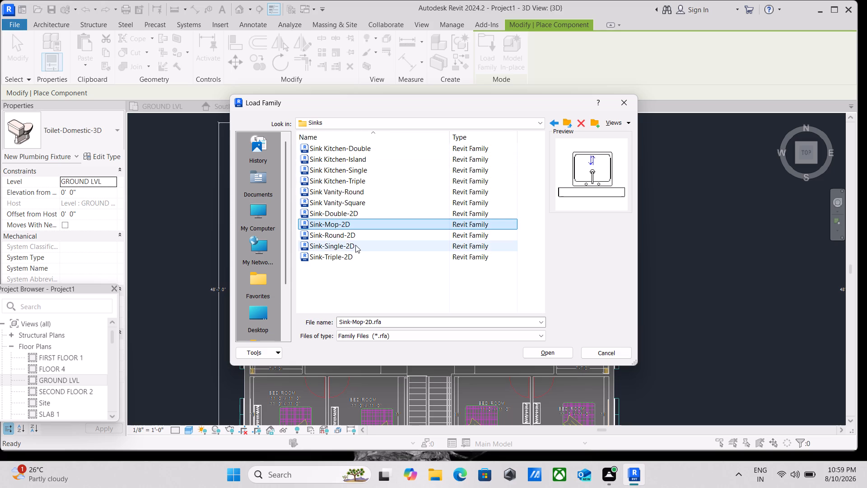
pyautogui.click(360, 256)
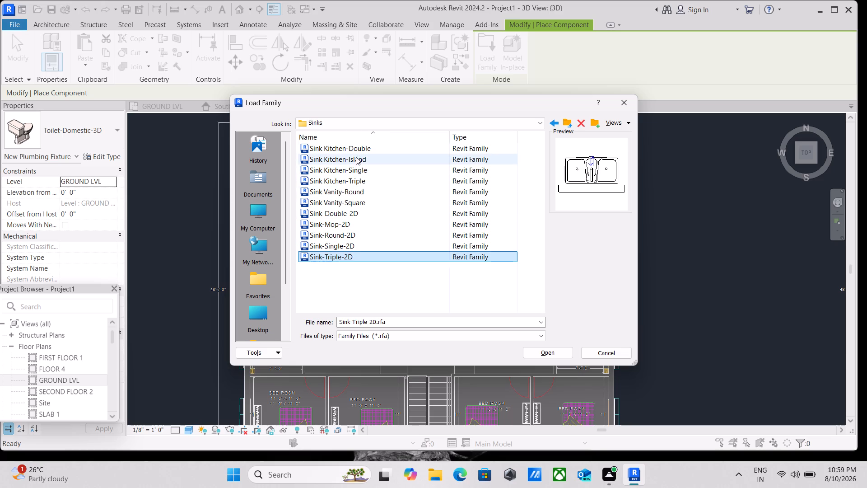
pyautogui.click(354, 149)
pyautogui.click(351, 160)
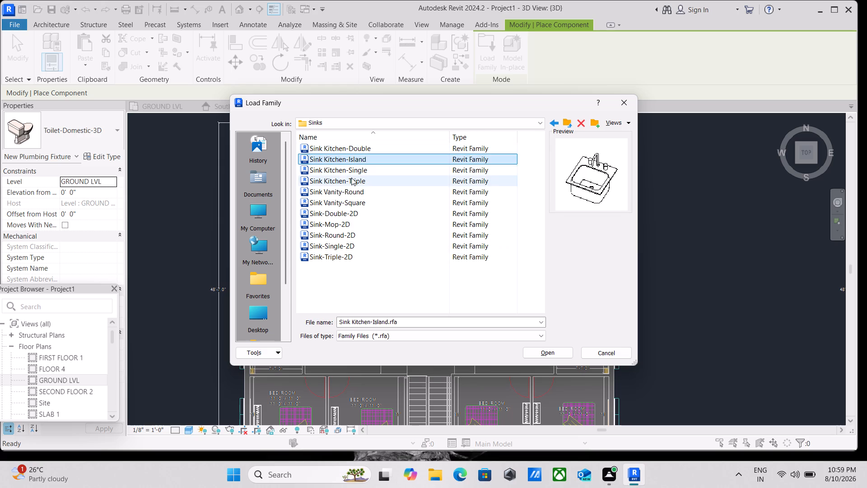
pyautogui.click(351, 178)
pyautogui.click(350, 168)
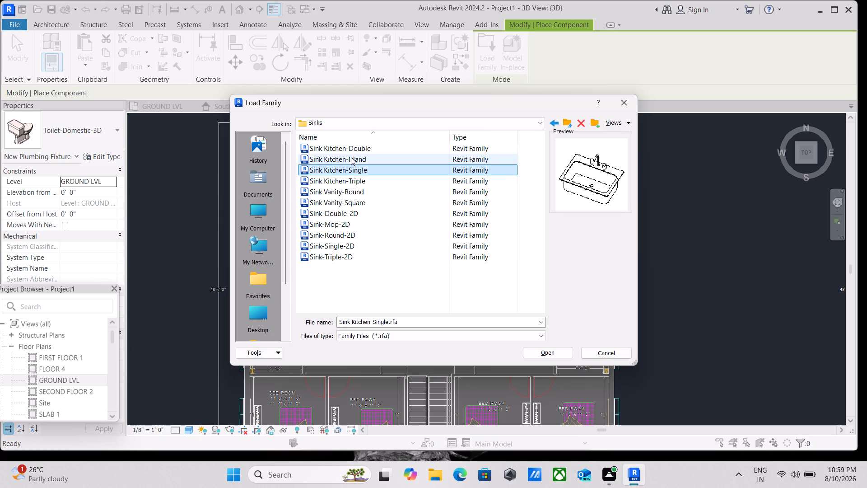
pyautogui.click(351, 157)
pyautogui.click(353, 144)
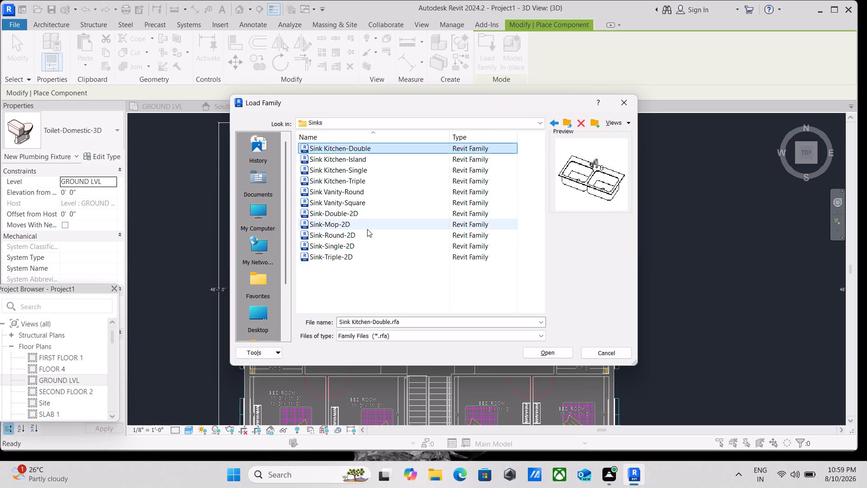
pyautogui.click(350, 228)
pyautogui.click(350, 211)
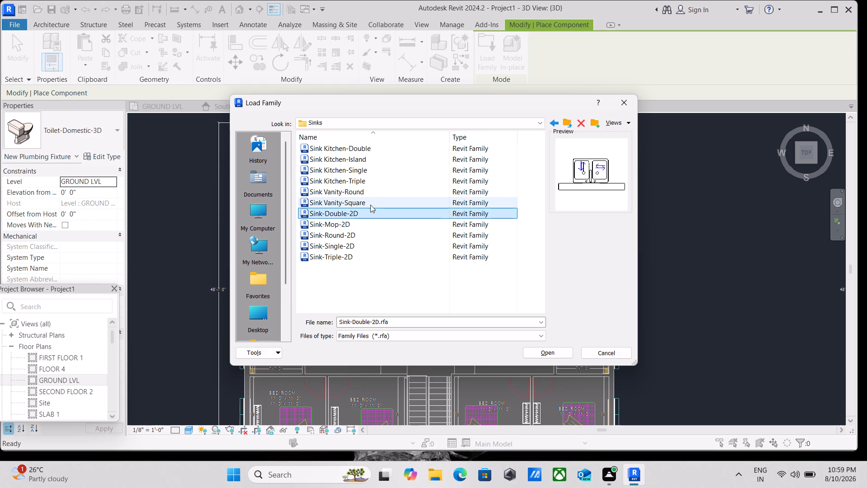
pyautogui.click(375, 198)
pyautogui.click(366, 183)
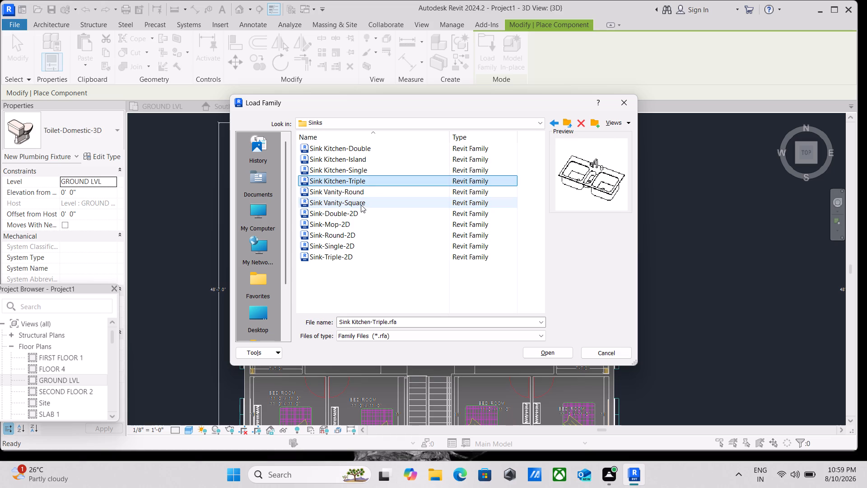
# Load the Sink Vanity-Square family into the project.
pyautogui.click(361, 205)
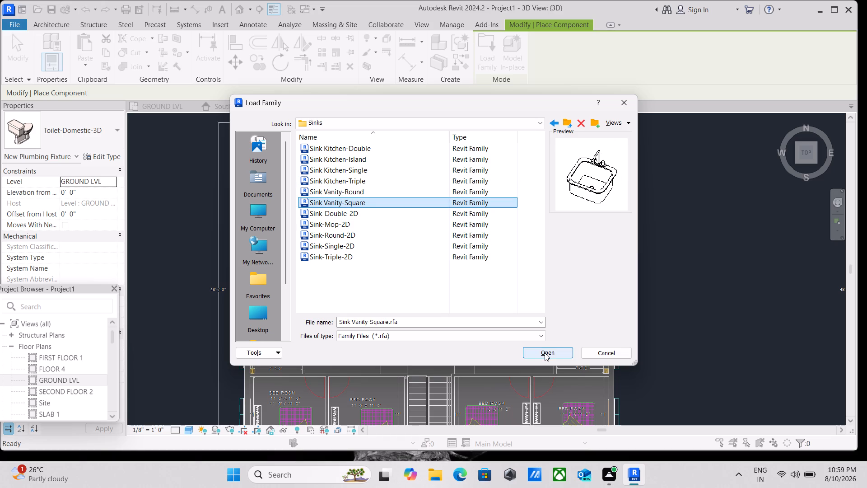
pyautogui.click(545, 353)
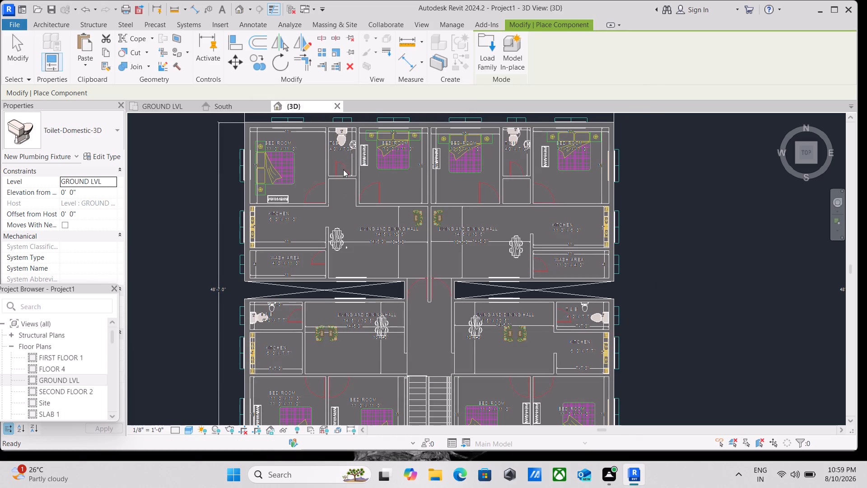
# Place a 20" x 18" Sink Vanity-Square in the northwest apartment's T&B, rotated so its faucet backs onto the west wall.
pyautogui.scroll(6, 345, 156)
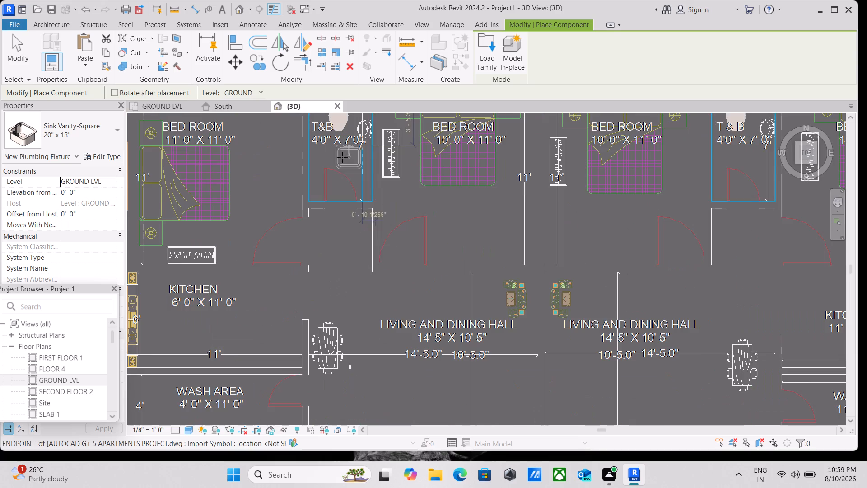
pyautogui.scroll(2, 342, 157)
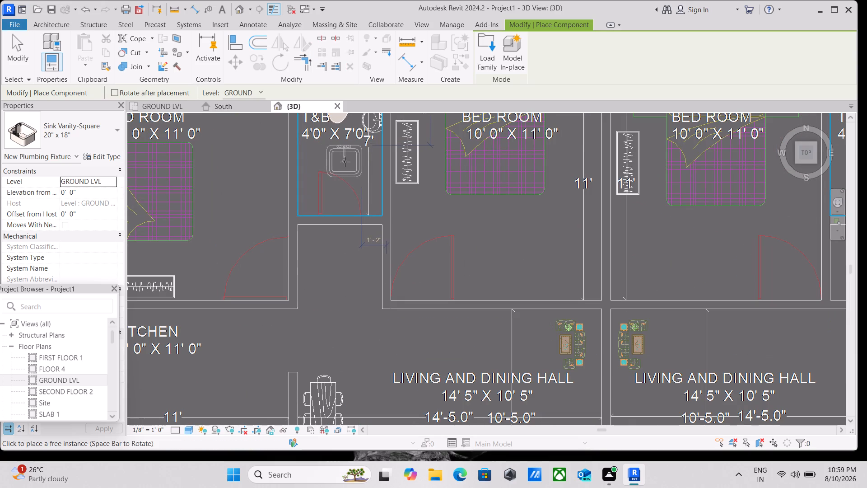
pyautogui.press('space')
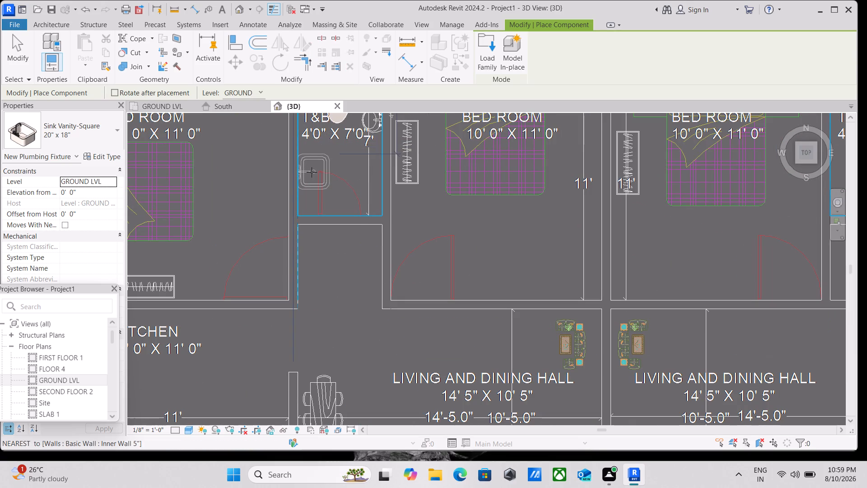
pyautogui.click(312, 172)
# Place a vanity sink in the northeast apartment's T&B, faucet toward the east wall, about 2'-2" from the bathroom's south wall.
pyautogui.scroll(-1, 334, 167)
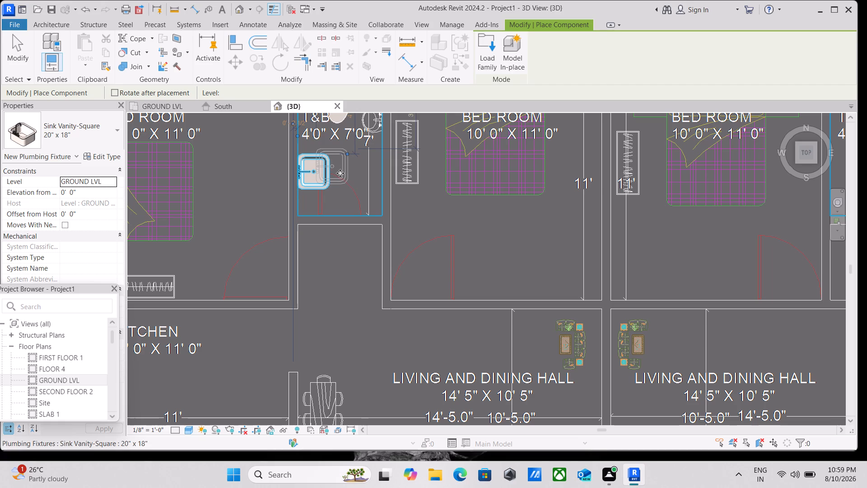
pyautogui.scroll(-2, 449, 188)
pyautogui.scroll(-3, 479, 237)
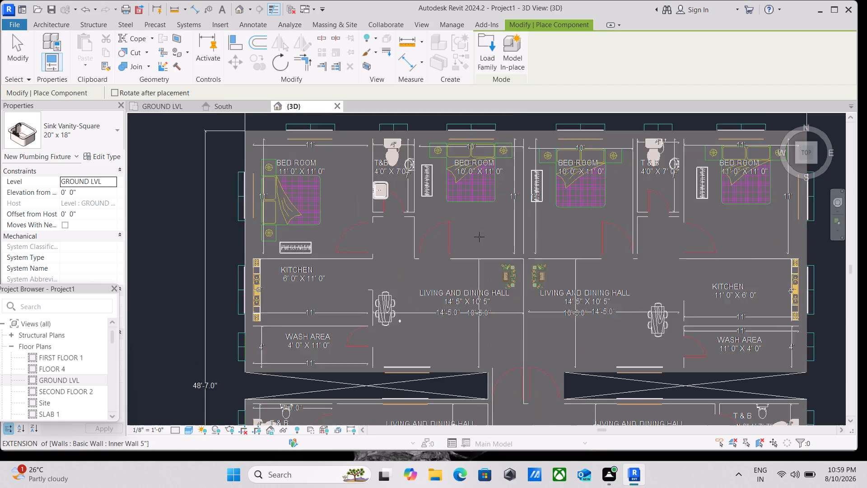
pyautogui.moveTo(479, 237); pyautogui.dragTo(351, 265, button='middle')
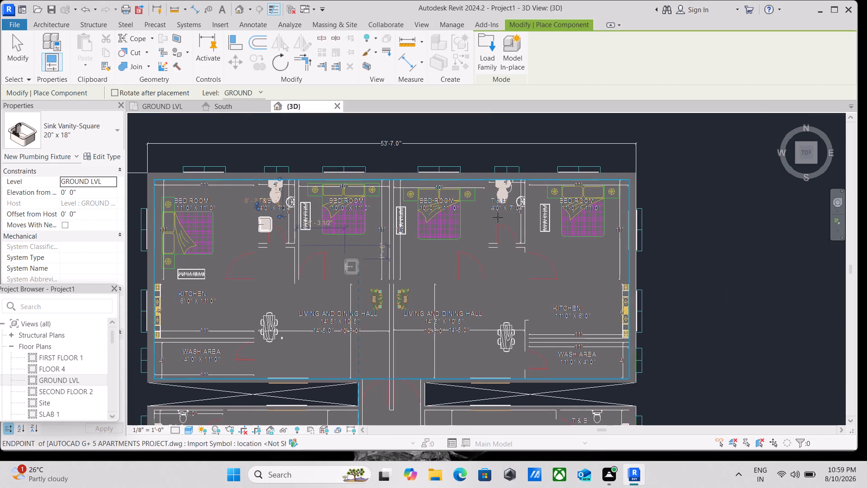
pyautogui.scroll(6, 520, 229)
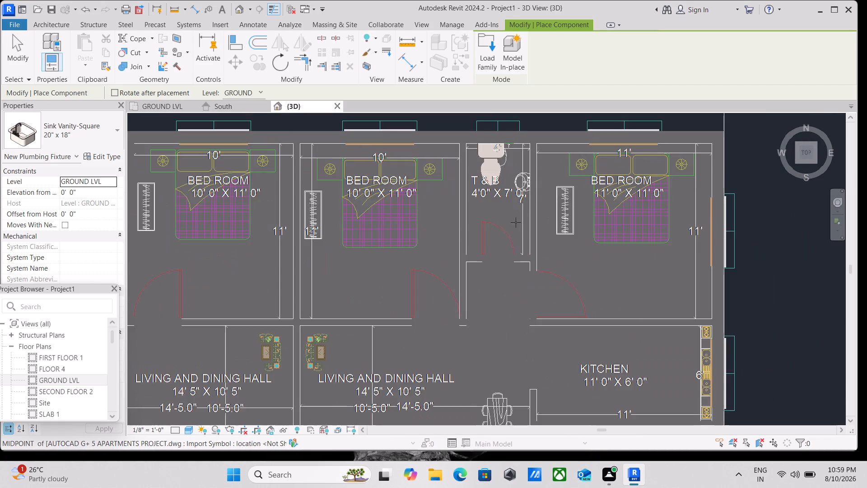
pyautogui.scroll(3, 516, 222)
pyautogui.press('space')
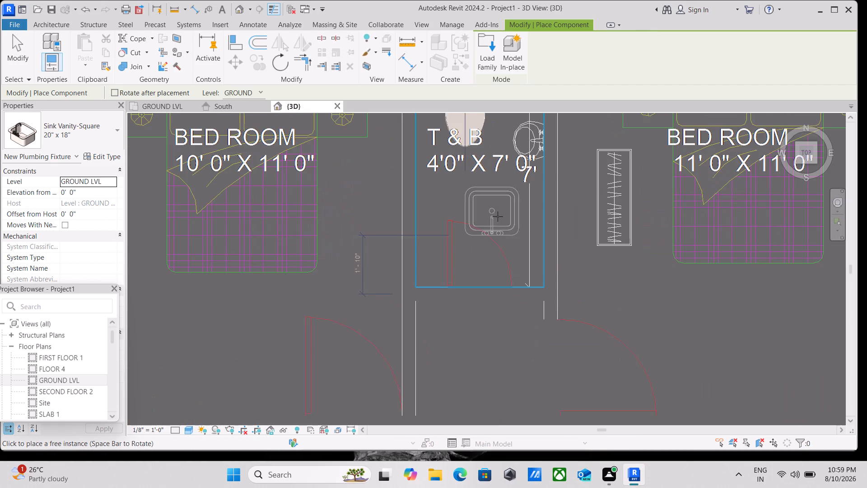
pyautogui.press('space')
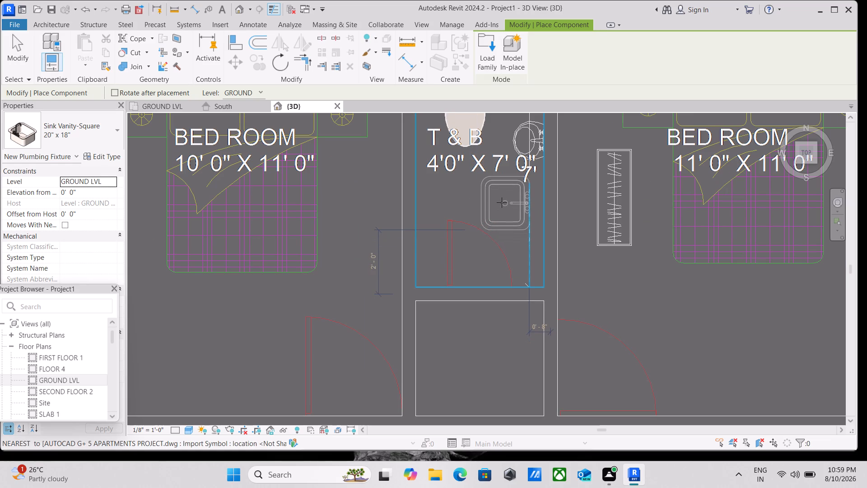
pyautogui.click(501, 197)
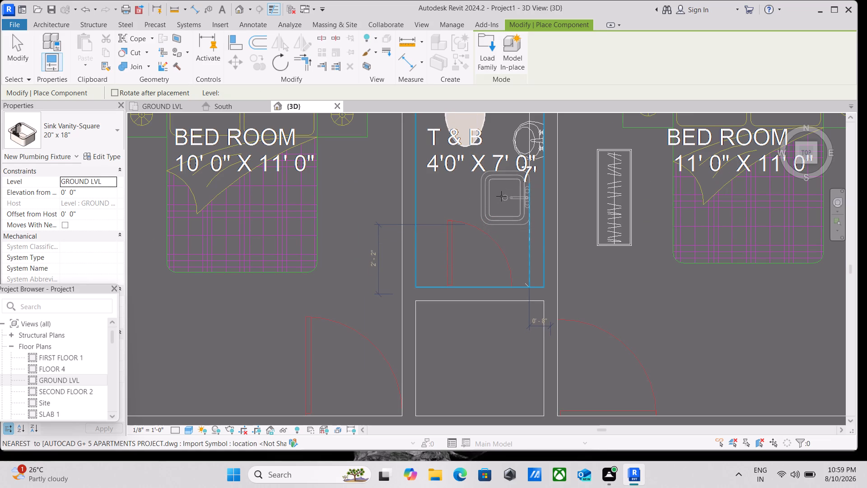
# Place a vanity sink in the southeast apartment's T&B, rotated so its faucet backs onto the north wall.
pyautogui.scroll(-3, 491, 201)
pyautogui.scroll(-2, 410, 258)
pyautogui.scroll(-2, 326, 272)
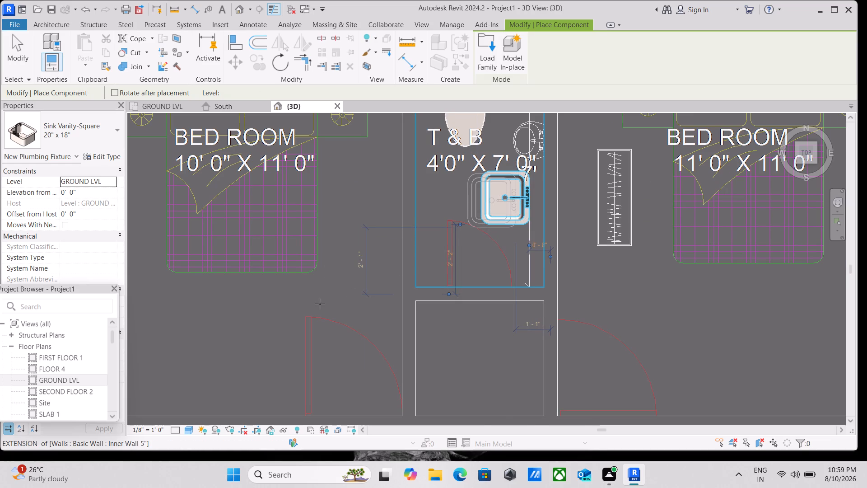
pyautogui.scroll(-4, 320, 304)
pyautogui.moveTo(319, 305); pyautogui.dragTo(382, 234, button='middle')
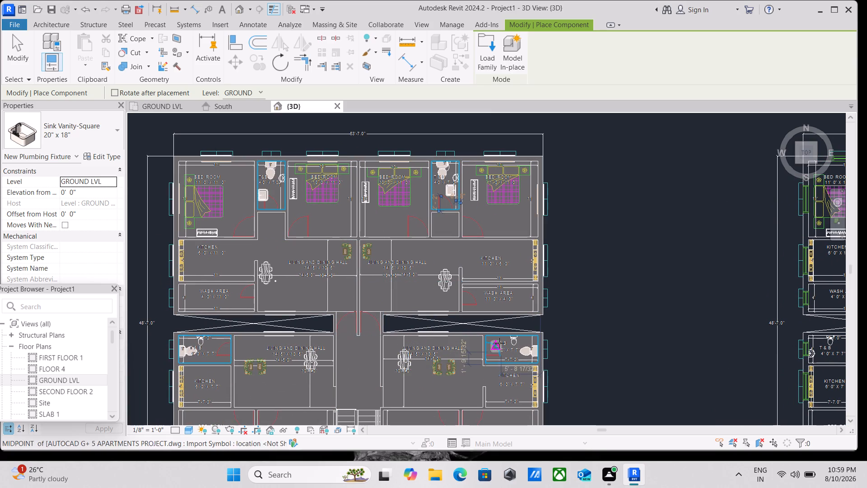
pyautogui.press('space')
pyautogui.scroll(3, 506, 345)
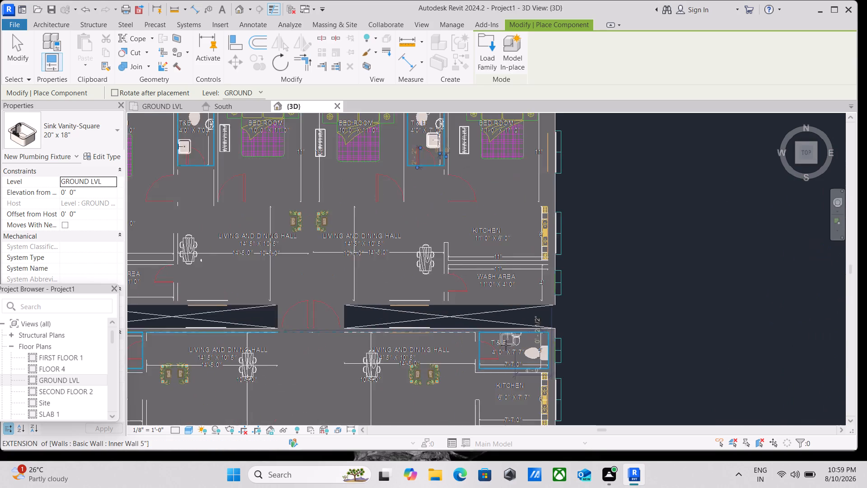
pyautogui.scroll(4, 506, 345)
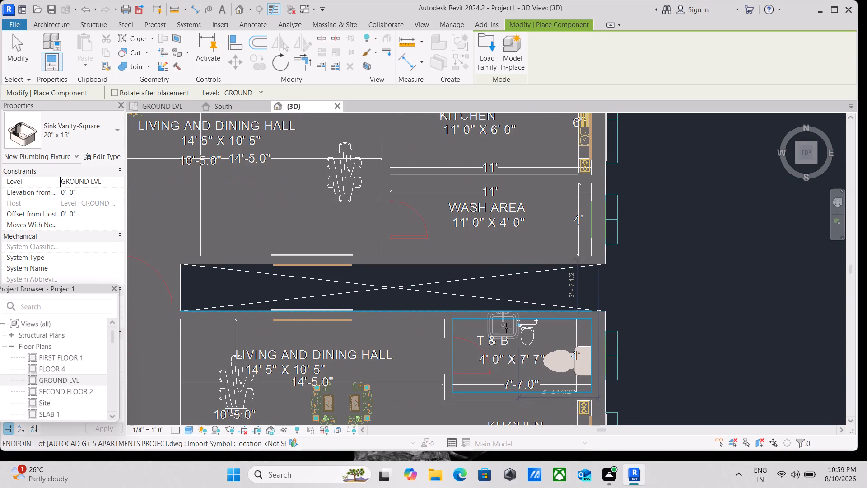
pyautogui.click(510, 331)
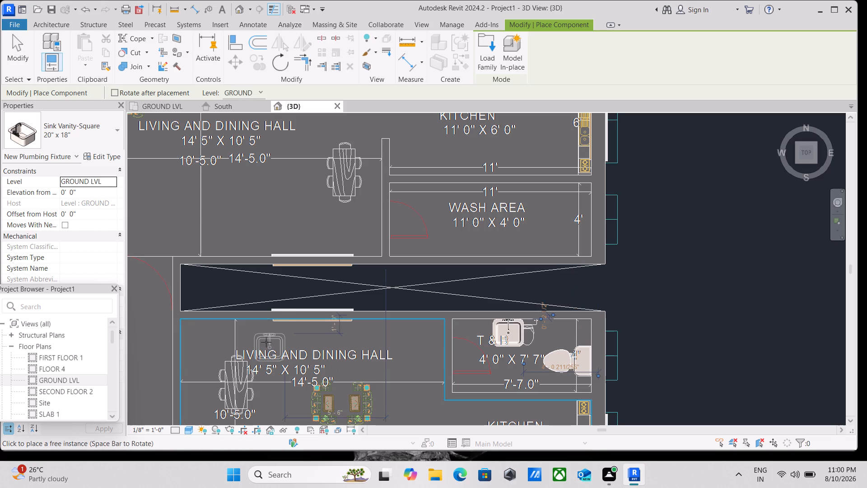
# Place a vanity sink in the southwest apartment's T&B, rotated so its faucet backs onto the south wall.
pyautogui.scroll(-3, 276, 311)
pyautogui.moveTo(289, 344); pyautogui.dragTo(300, 341, button='middle')
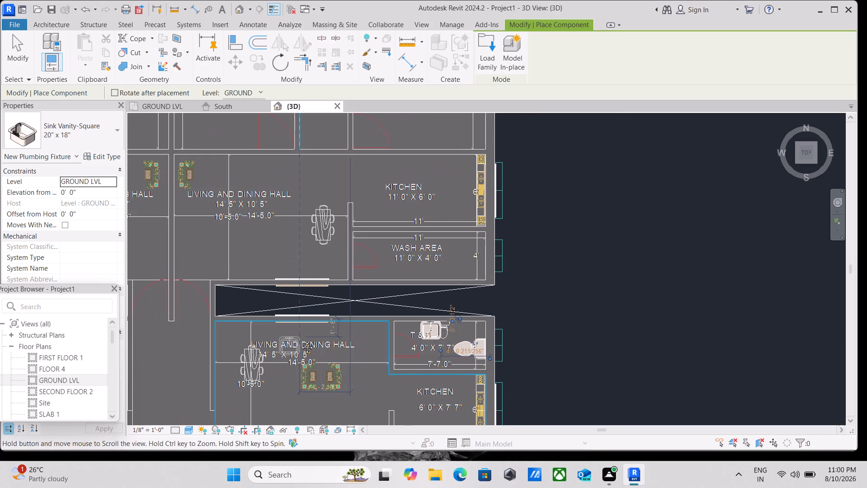
pyautogui.moveTo(300, 341); pyautogui.dragTo(474, 333, button='middle')
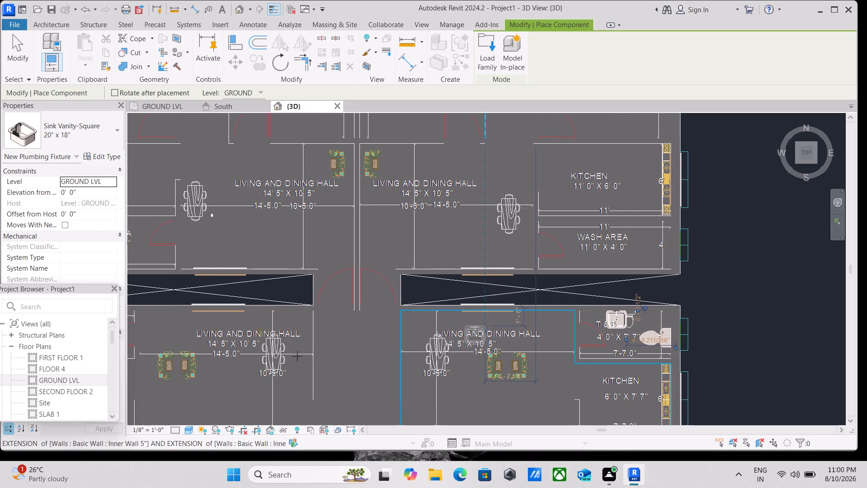
pyautogui.scroll(-1, 222, 365)
pyautogui.moveTo(222, 366); pyautogui.dragTo(408, 329, button='middle')
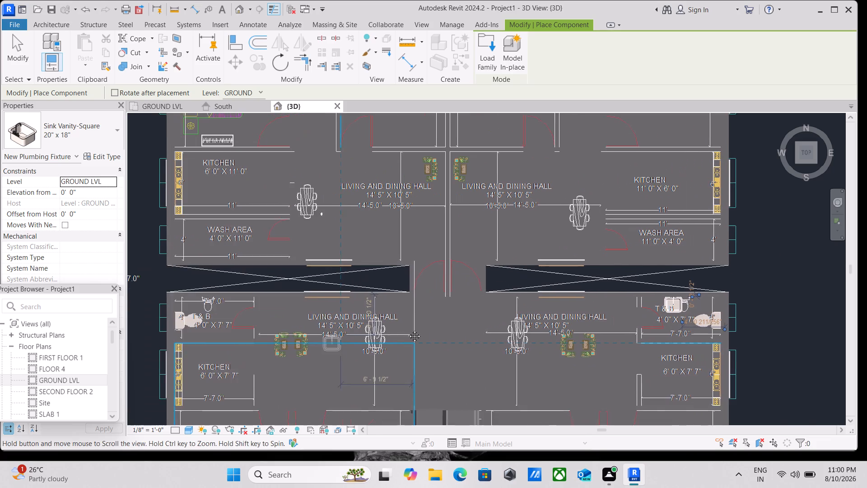
pyautogui.moveTo(408, 329); pyautogui.dragTo(410, 329, button='middle')
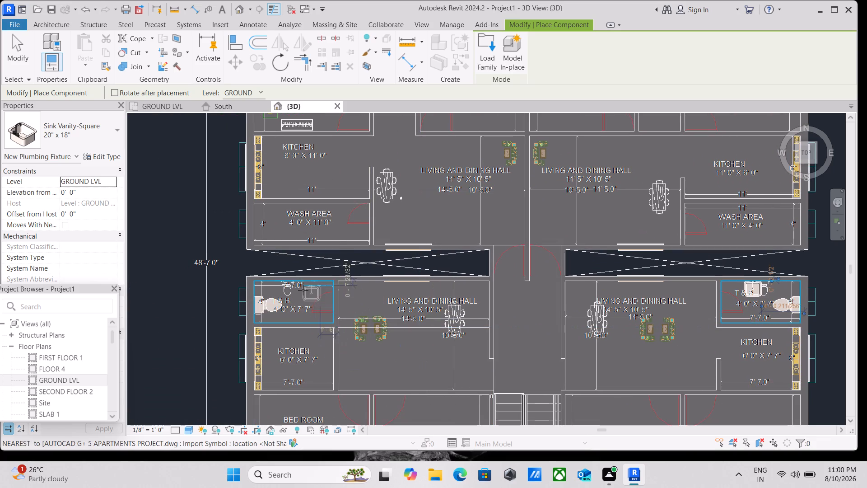
pyautogui.scroll(2, 303, 290)
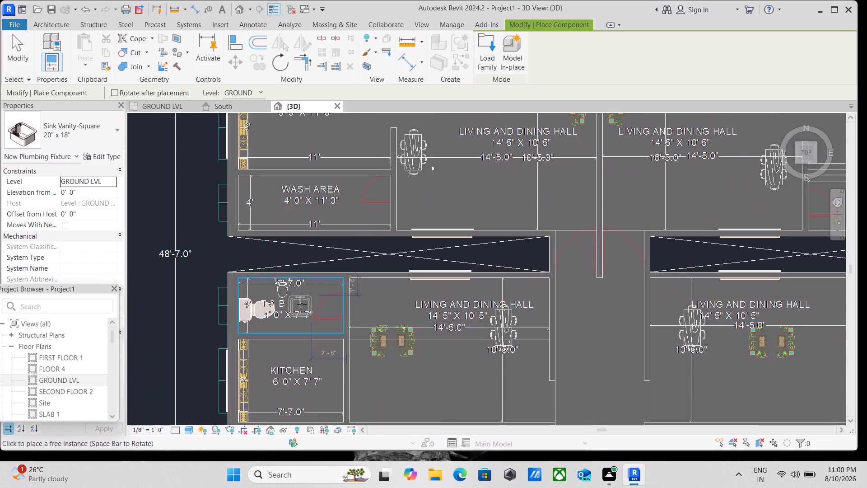
pyautogui.press('space')
pyautogui.press('space')
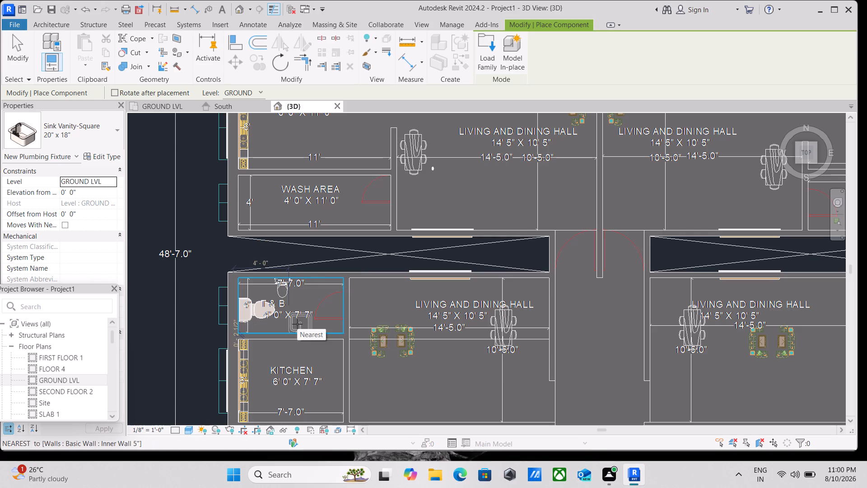
pyautogui.click(297, 324)
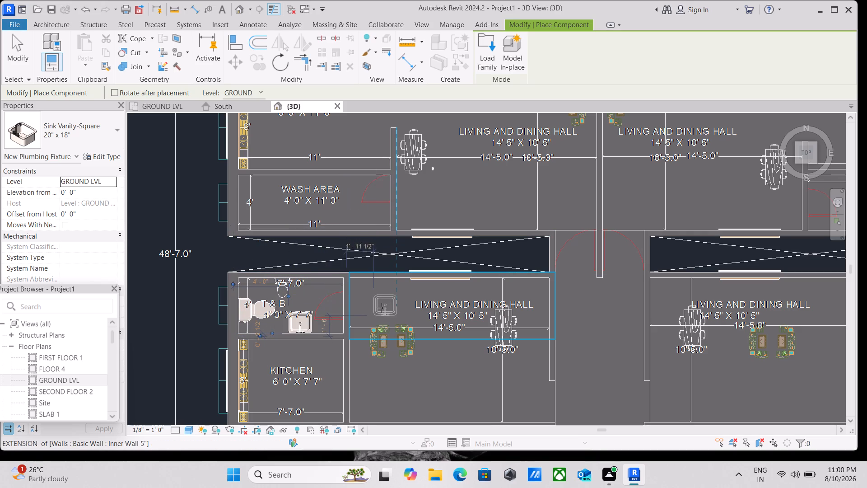
# Review the fixtures across all four ground floor apartments and end component placement.
pyautogui.scroll(-5, 381, 308)
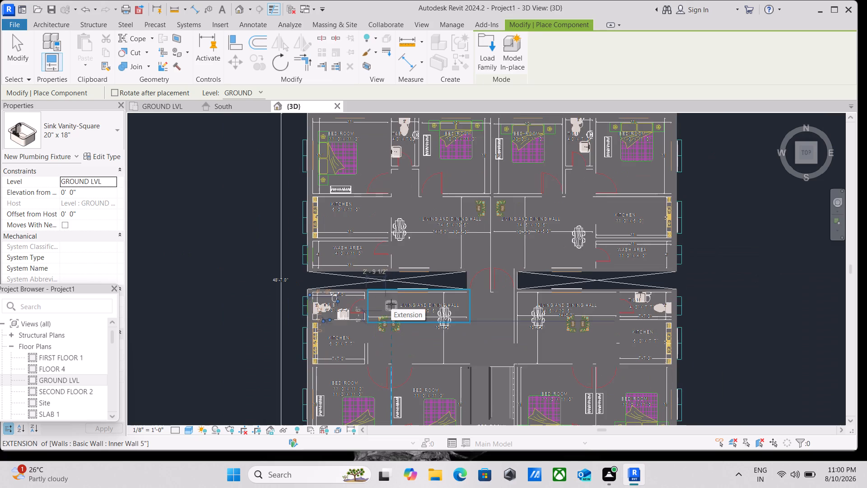
pyautogui.scroll(-1, 417, 334)
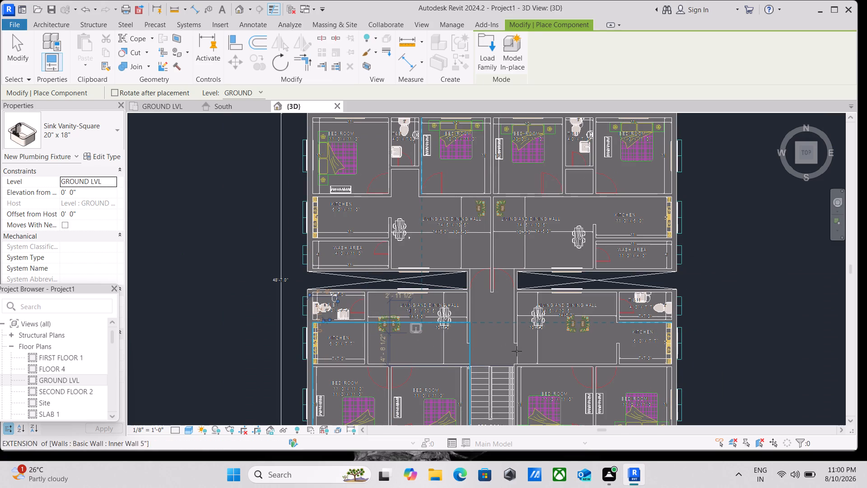
pyautogui.moveTo(548, 380); pyautogui.dragTo(521, 289, button='middle')
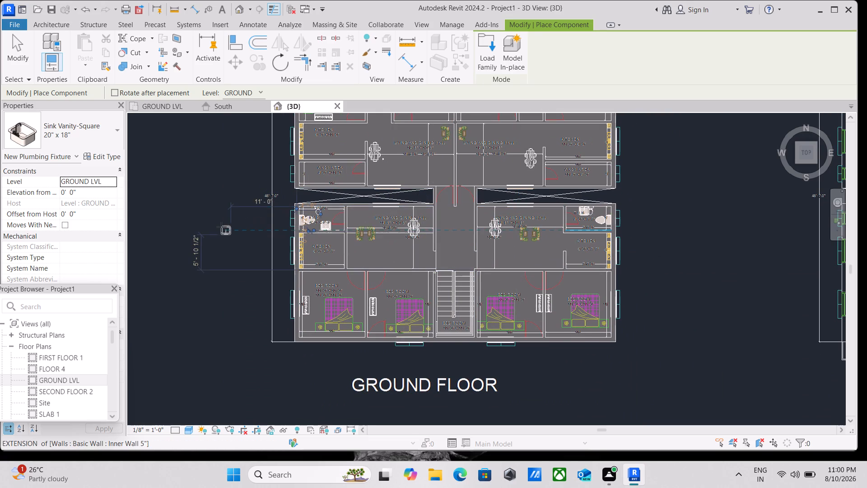
pyautogui.moveTo(221, 227); pyautogui.dragTo(222, 288, button='middle')
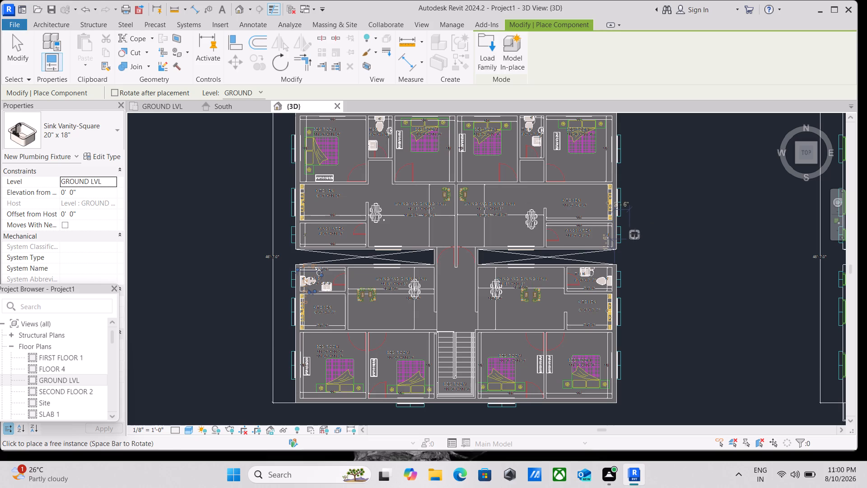
pyautogui.scroll(6, 631, 237)
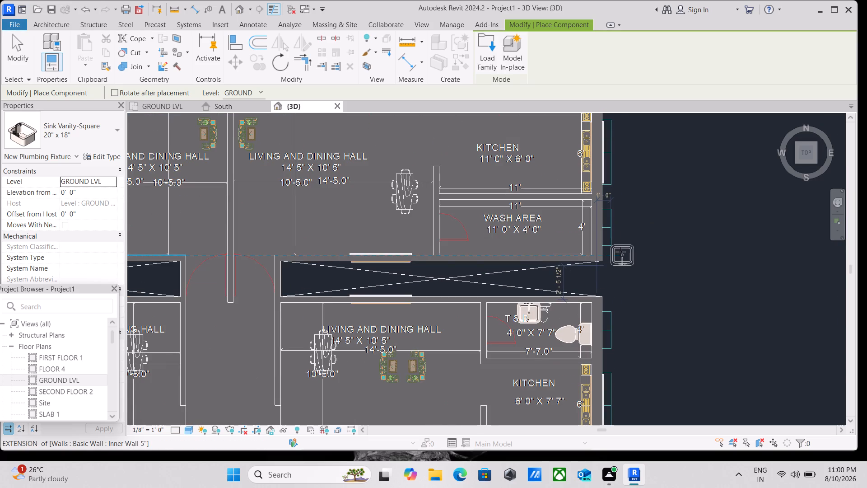
pyautogui.scroll(-3, 622, 252)
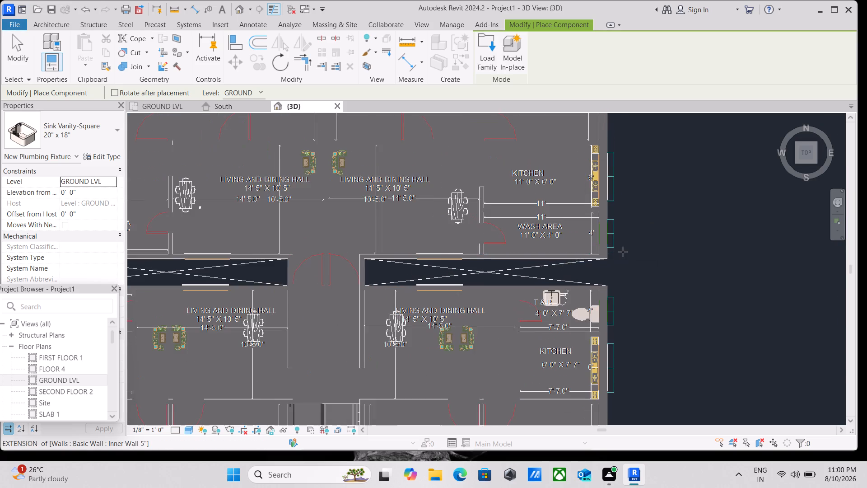
pyautogui.scroll(-4, 623, 252)
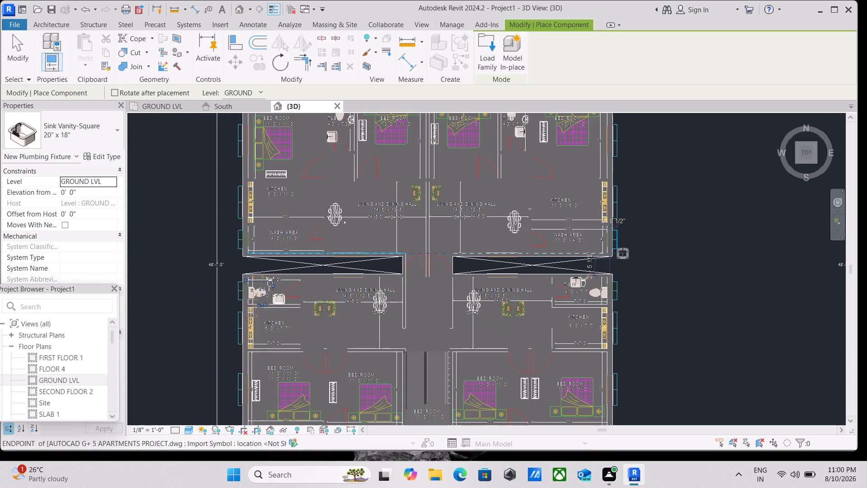
pyautogui.scroll(-1, 657, 236)
pyautogui.moveTo(657, 236); pyautogui.dragTo(639, 263, button='middle')
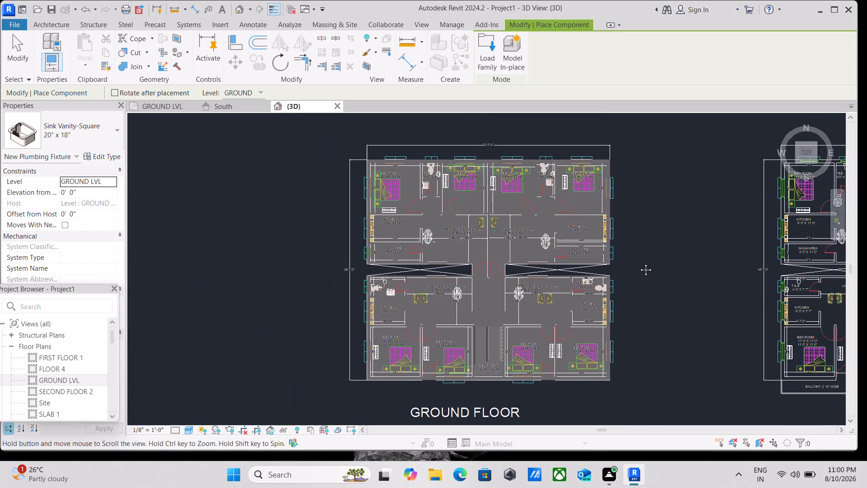
pyautogui.moveTo(639, 263); pyautogui.dragTo(624, 307, button='middle')
pyautogui.scroll(5, 616, 283)
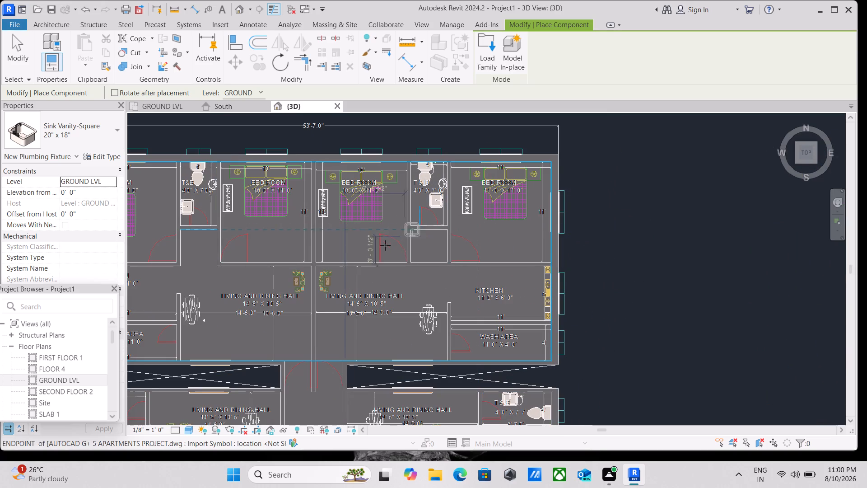
pyautogui.press('Escape')
pyautogui.press('Escape')
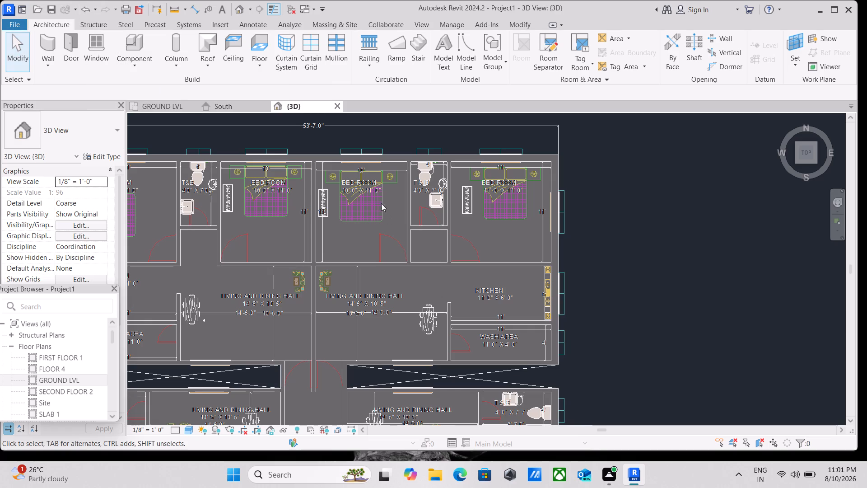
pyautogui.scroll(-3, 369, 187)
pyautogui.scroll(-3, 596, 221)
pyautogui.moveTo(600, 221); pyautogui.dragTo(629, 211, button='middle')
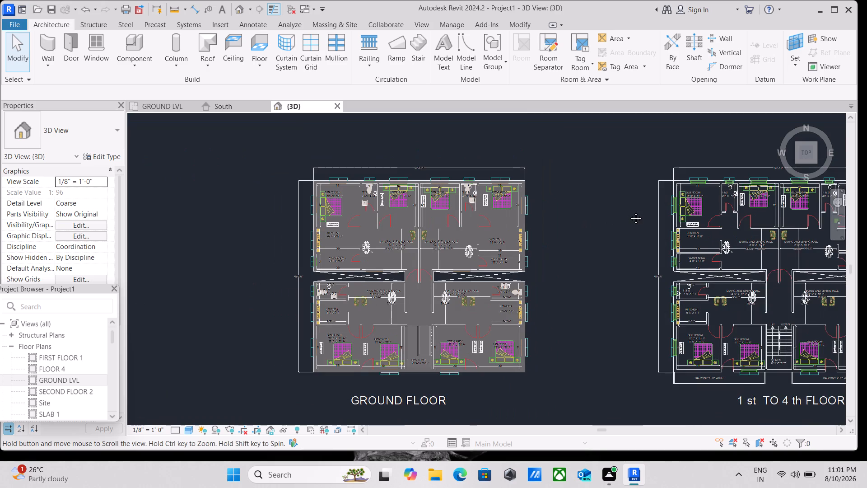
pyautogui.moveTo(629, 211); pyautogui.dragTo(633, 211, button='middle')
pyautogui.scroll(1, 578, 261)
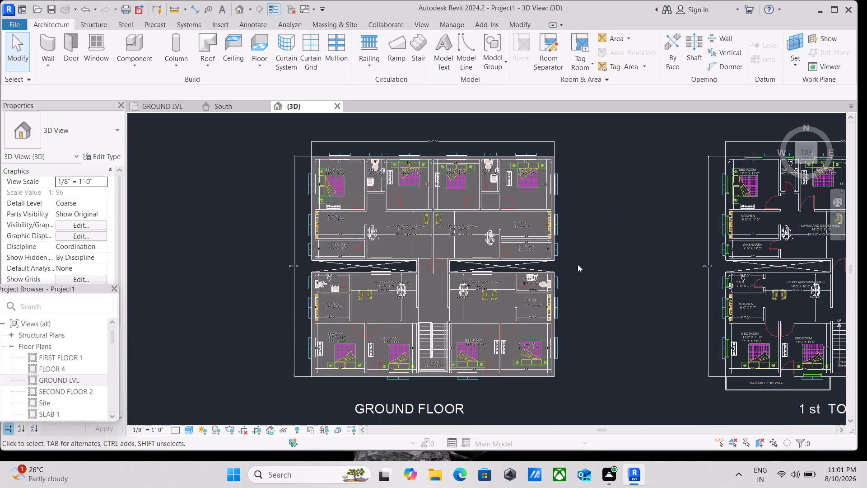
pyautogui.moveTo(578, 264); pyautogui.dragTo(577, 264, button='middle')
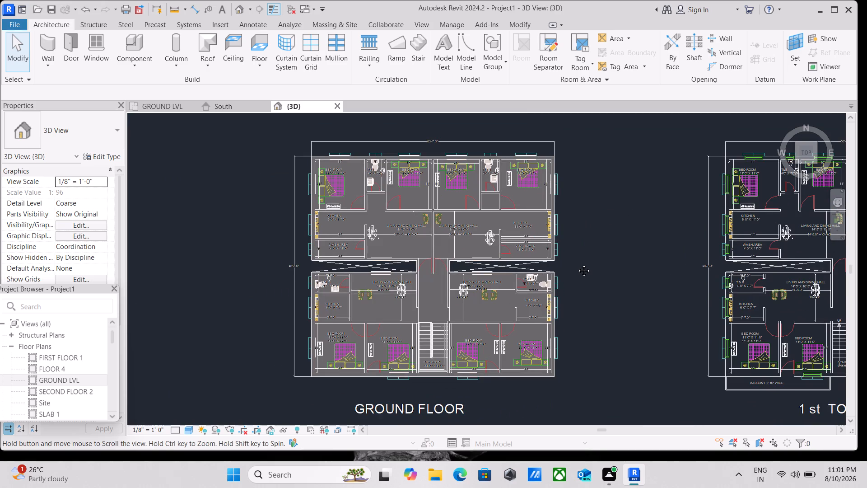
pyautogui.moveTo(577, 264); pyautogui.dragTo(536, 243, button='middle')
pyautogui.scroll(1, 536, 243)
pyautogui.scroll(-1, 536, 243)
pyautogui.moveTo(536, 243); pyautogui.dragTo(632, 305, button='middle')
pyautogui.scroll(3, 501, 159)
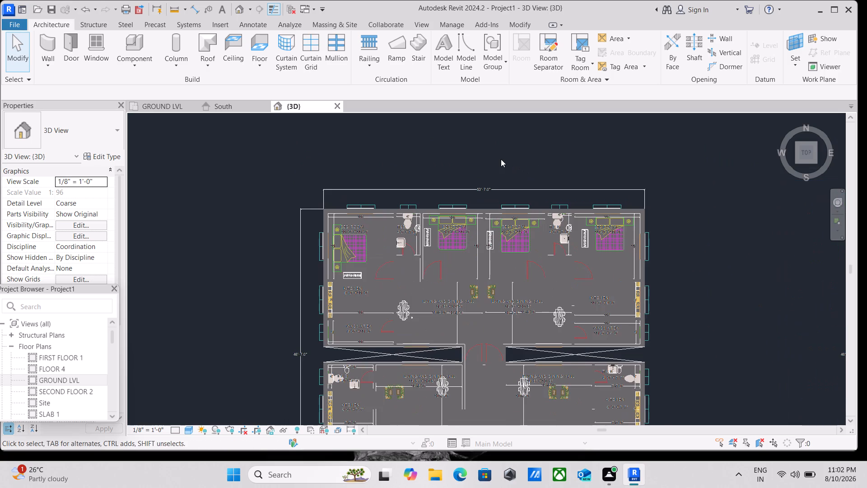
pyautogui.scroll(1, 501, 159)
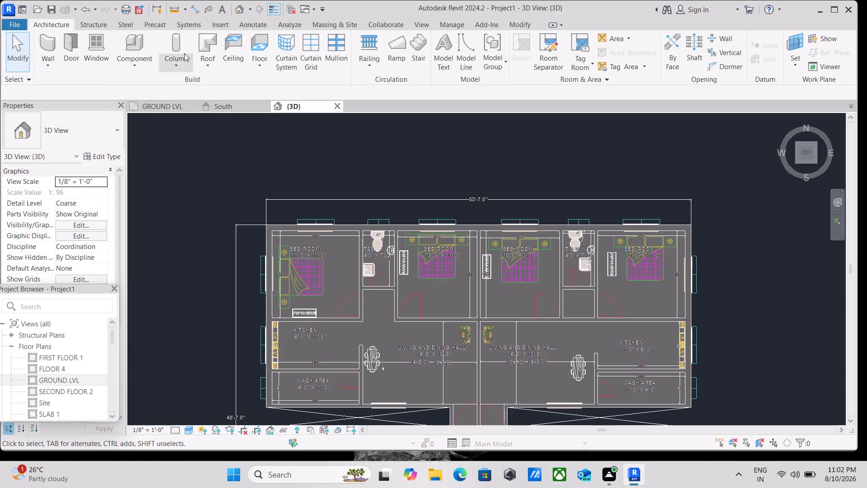
# Load the kitchen_1_6050 family from the KITCHEN folder inside Documents' SHUBHAM CITY folder.
pyautogui.click(219, 26)
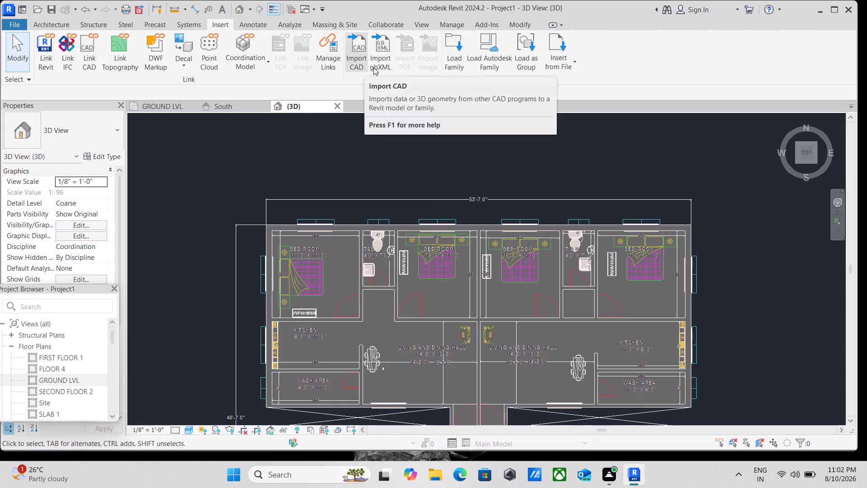
pyautogui.click(454, 56)
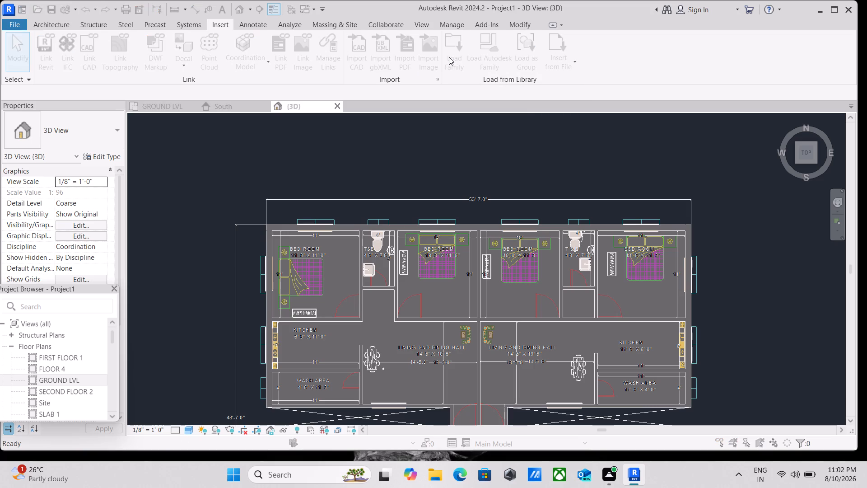
pyautogui.scroll(-2, 332, 173)
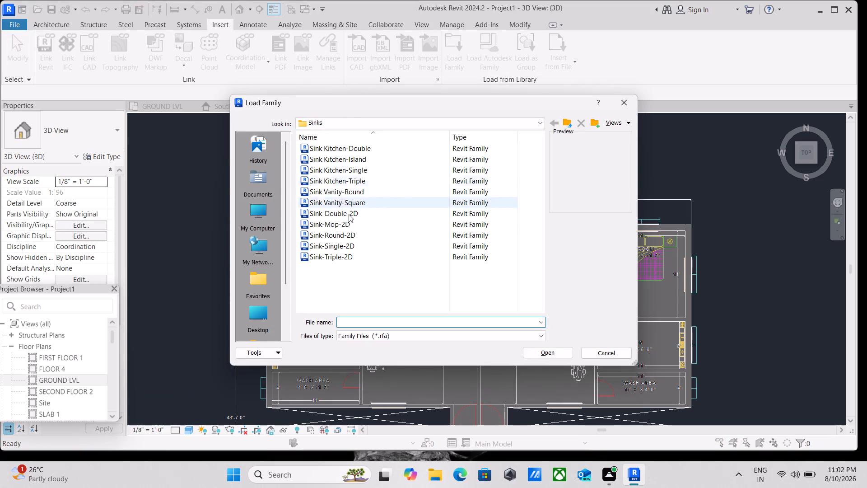
pyautogui.click(266, 184)
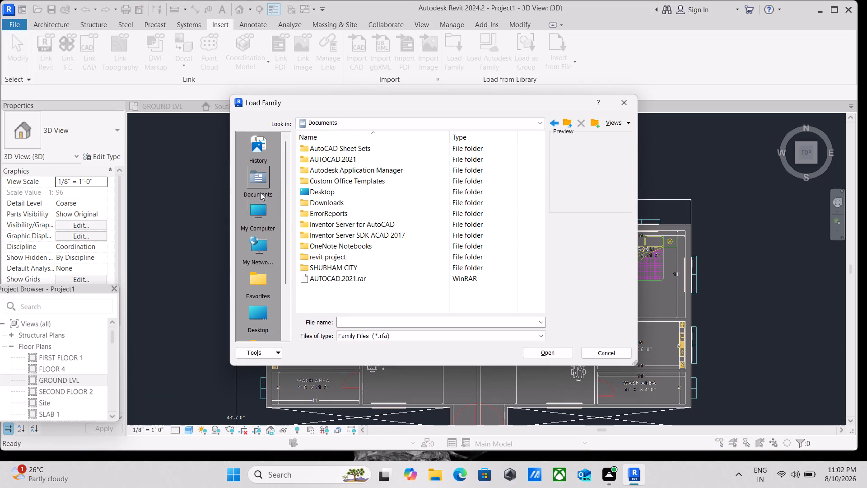
pyautogui.scroll(-3, 366, 233)
pyautogui.doubleClick(334, 265)
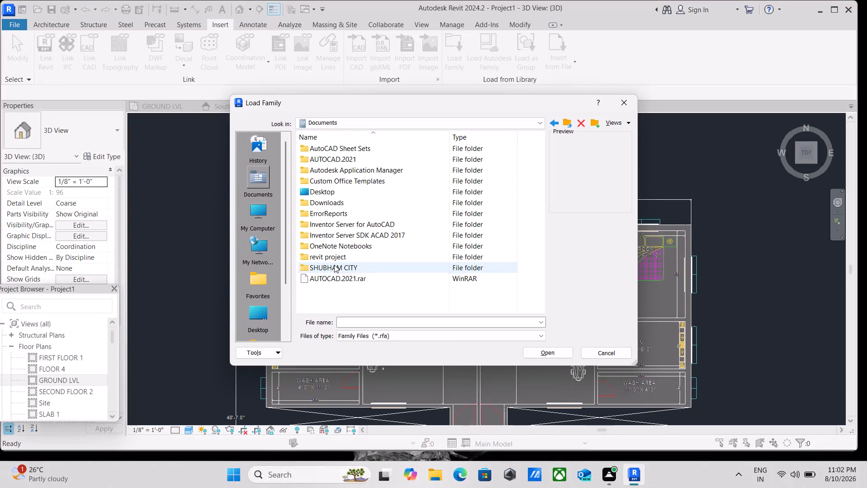
pyautogui.scroll(-3, 324, 244)
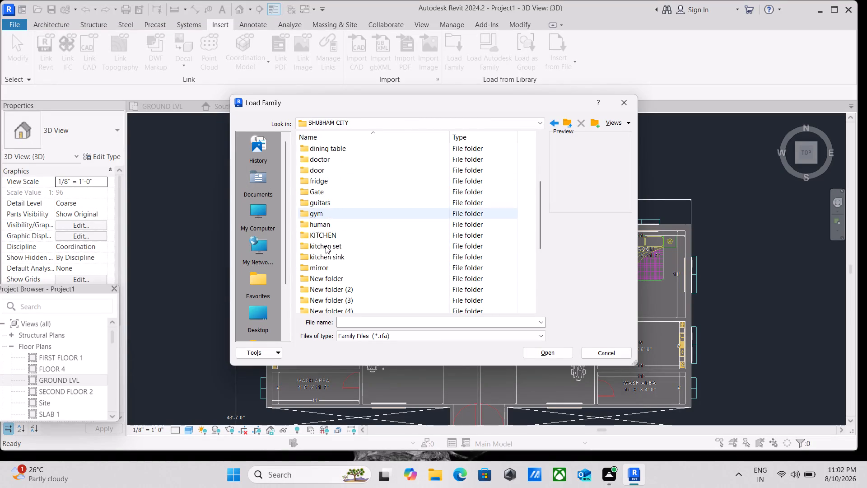
pyautogui.scroll(-3, 326, 247)
pyautogui.scroll(2, 340, 185)
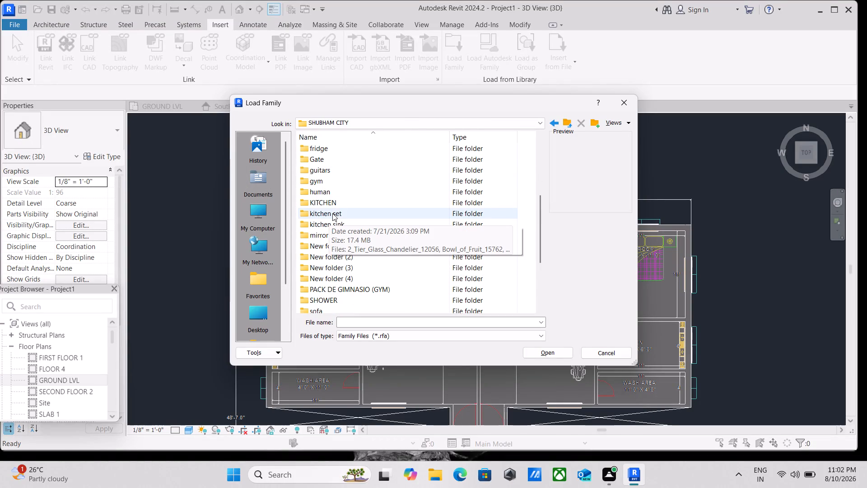
pyautogui.doubleClick(332, 204)
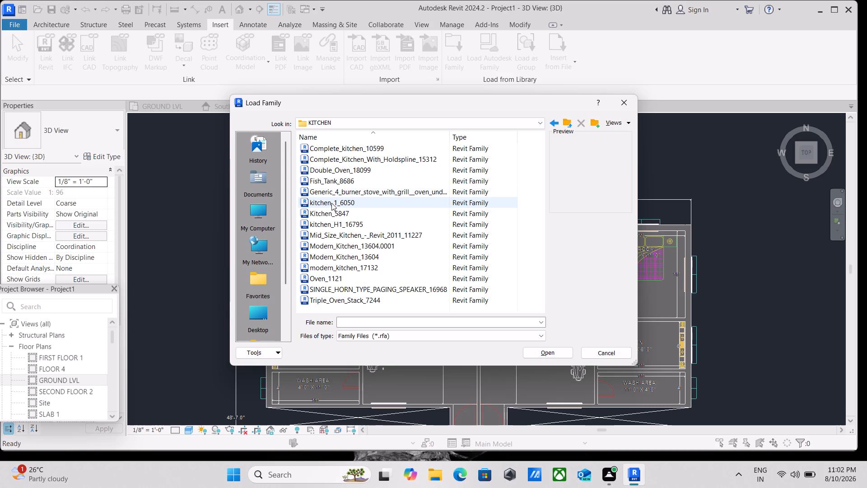
pyautogui.click(329, 192)
pyautogui.click(327, 199)
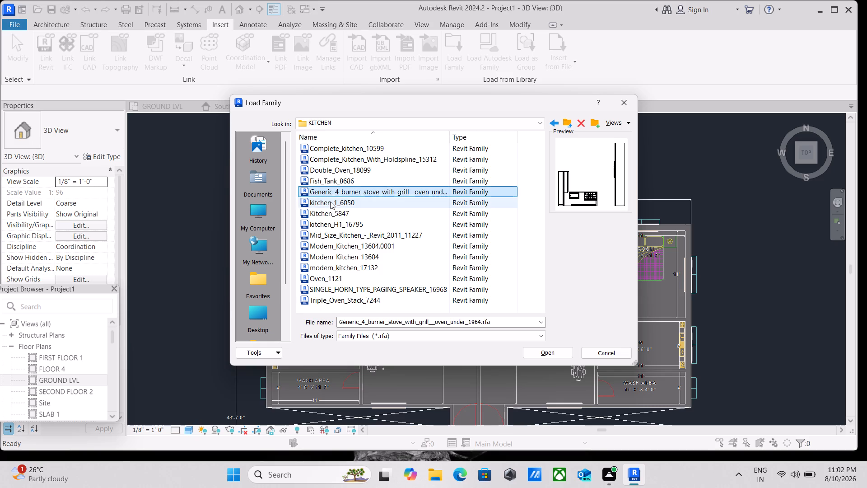
pyautogui.click(331, 213)
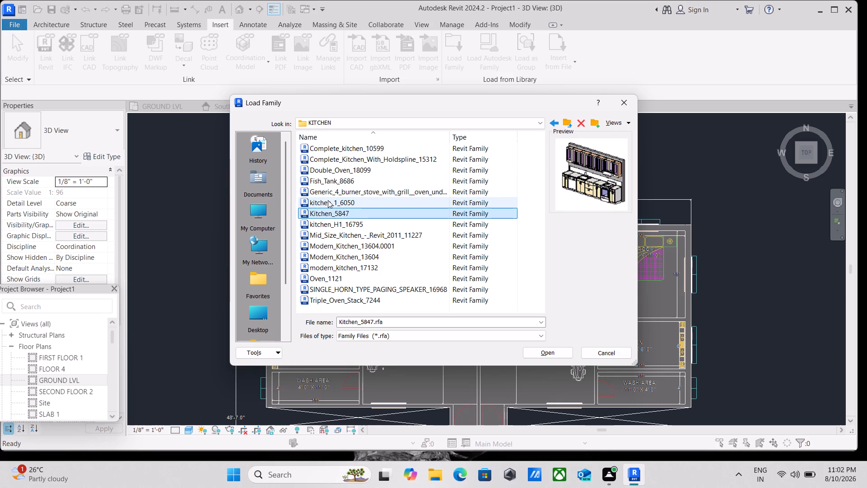
pyautogui.click(328, 200)
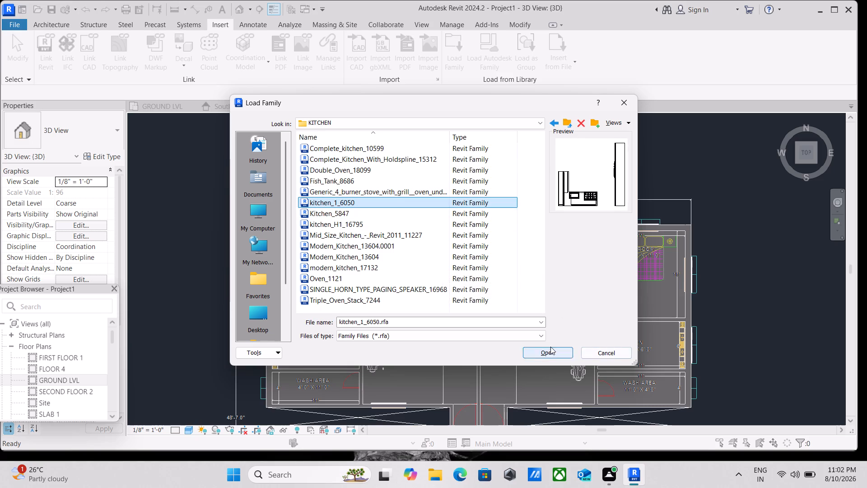
pyautogui.click(542, 355)
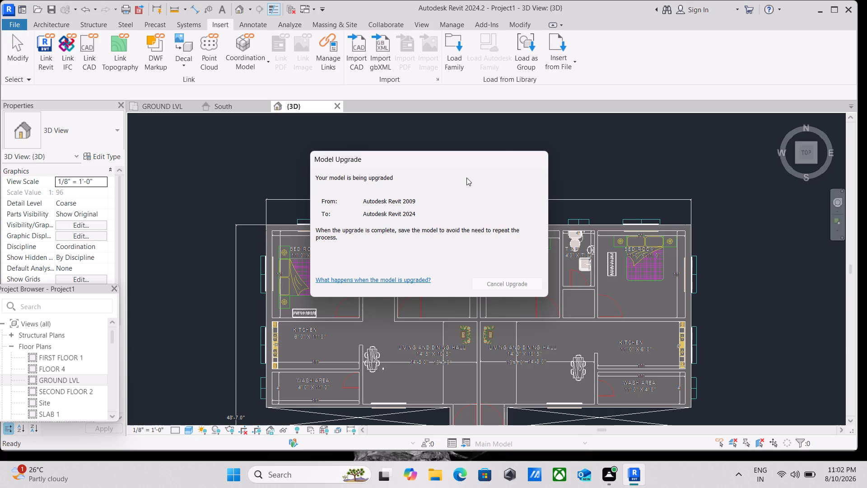
pyautogui.click(57, 21)
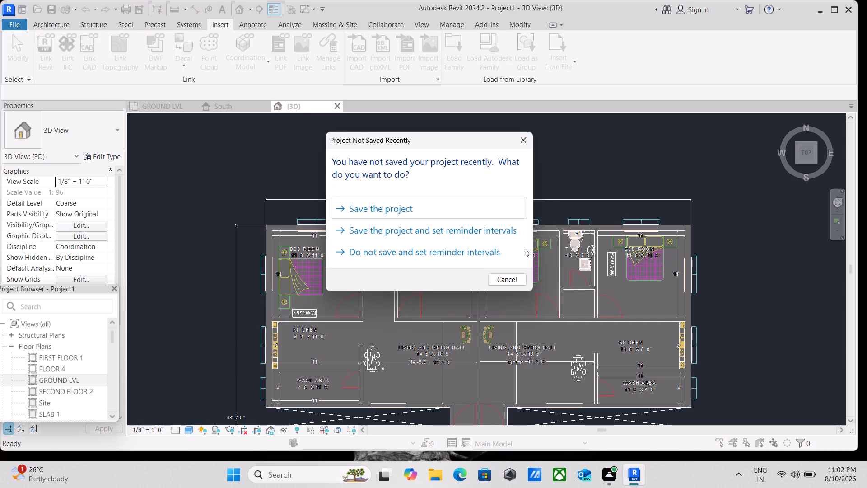
# Save the project in the Pictures folder under the name G + 4 APARTMENT REVIT ARCHITECTURE.
pyautogui.click(390, 206)
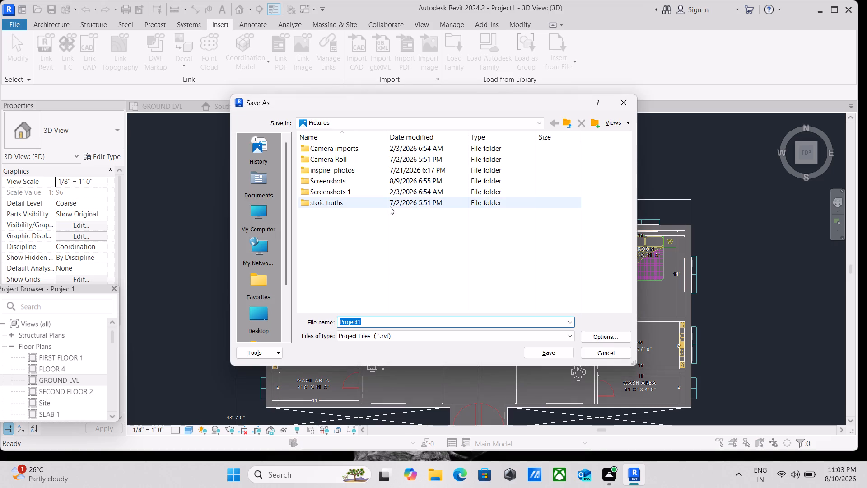
pyautogui.press('BackSpace')
pyautogui.press('g')
pyautogui.press('space')
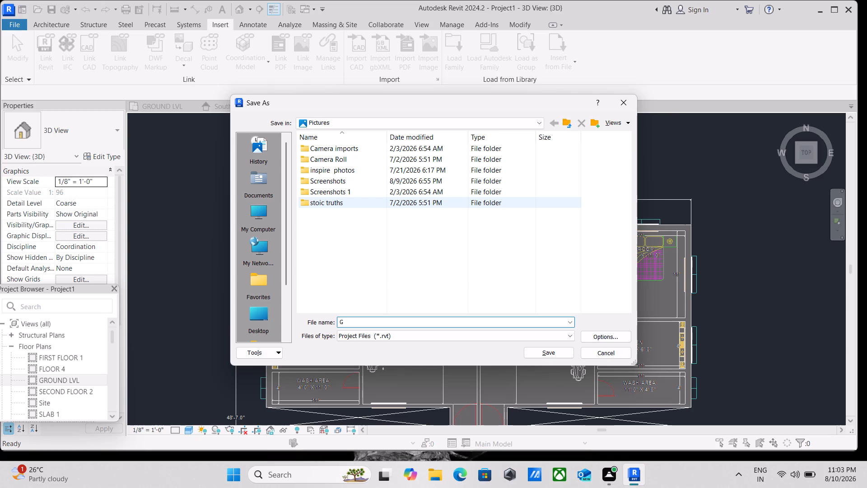
pyautogui.hotkey('shift', '+')
pyautogui.press('space')
pyautogui.write('4')
pyautogui.press('space')
pyautogui.write('APA')
pyautogui.write('RT')
pyautogui.write('MENT')
pyautogui.press('space')
pyautogui.write('REVI')
pyautogui.write('T')
pyautogui.press('space')
pyautogui.write('ARCH')
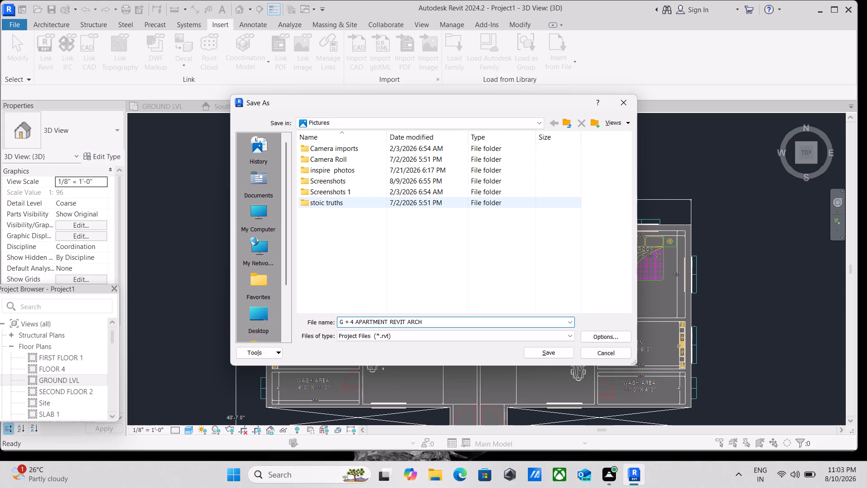
pyautogui.write('ITE')
pyautogui.press('c')
pyautogui.write('TURE')
pyautogui.click(565, 356)
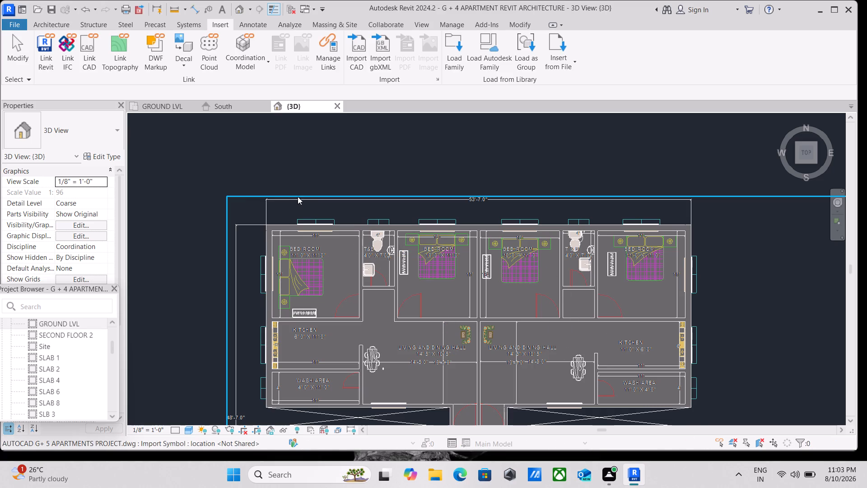
# Start placing the kitchen_1_6050 component and check its fit over the northwest apartment's kitchen without inserting it.
pyautogui.click(59, 21)
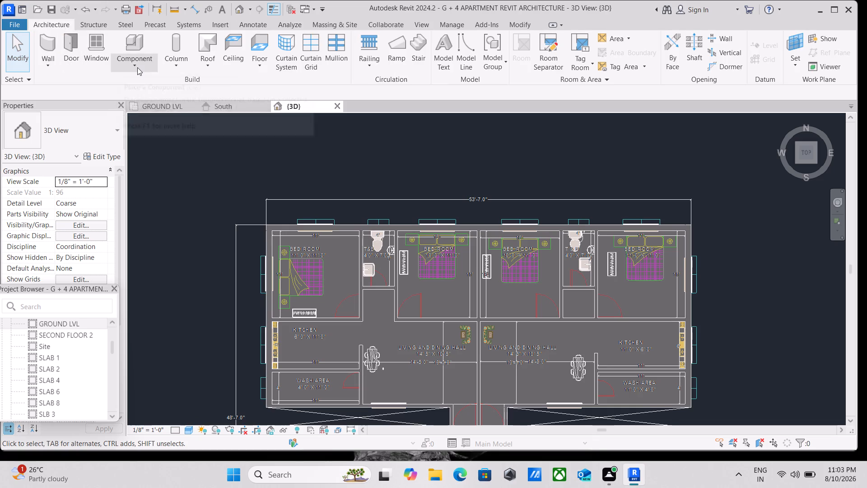
pyautogui.click(137, 67)
pyautogui.click(145, 84)
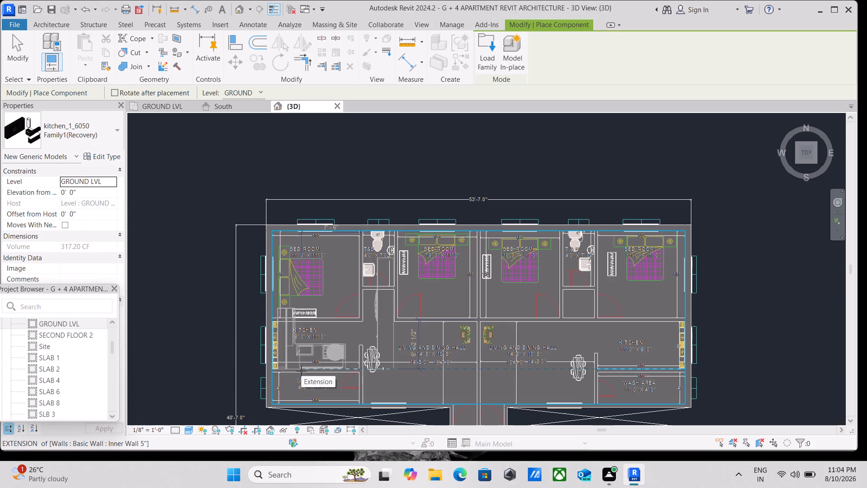
pyautogui.scroll(-1, 301, 371)
pyautogui.scroll(4, 301, 371)
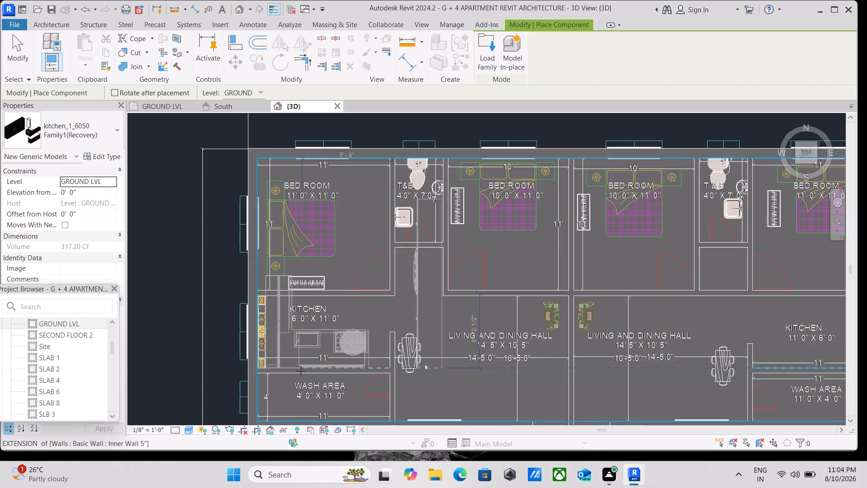
pyautogui.scroll(4, 301, 371)
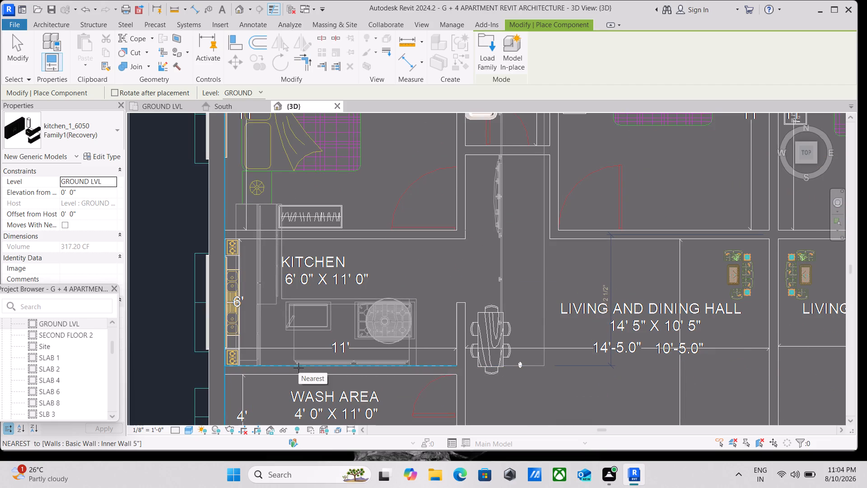
pyautogui.scroll(2, 298, 368)
pyautogui.scroll(-5, 298, 368)
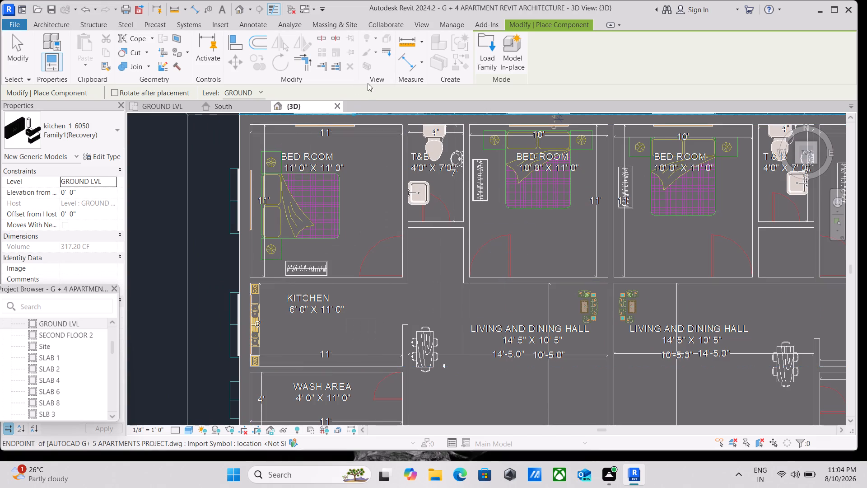
# Preview the kitchen, stove and oven families in the KITCHEN folder to compare which unit suits the apartment kitchens.
pyautogui.click(481, 52)
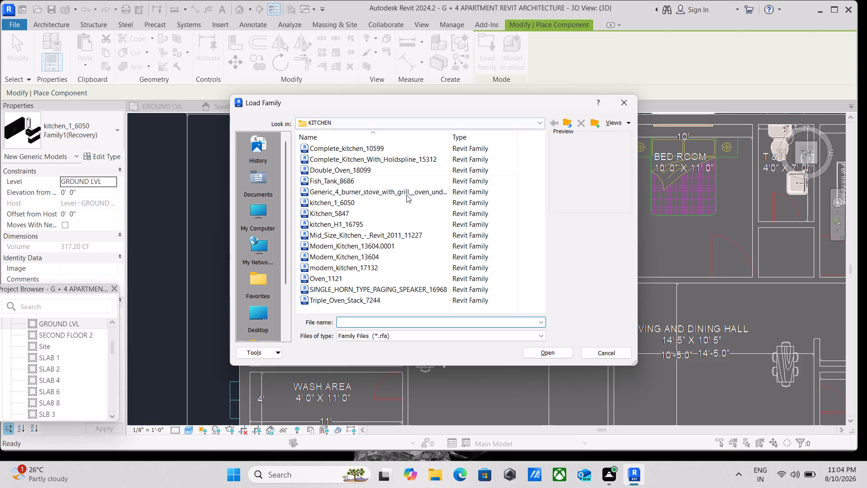
pyautogui.click(378, 215)
pyautogui.click(376, 205)
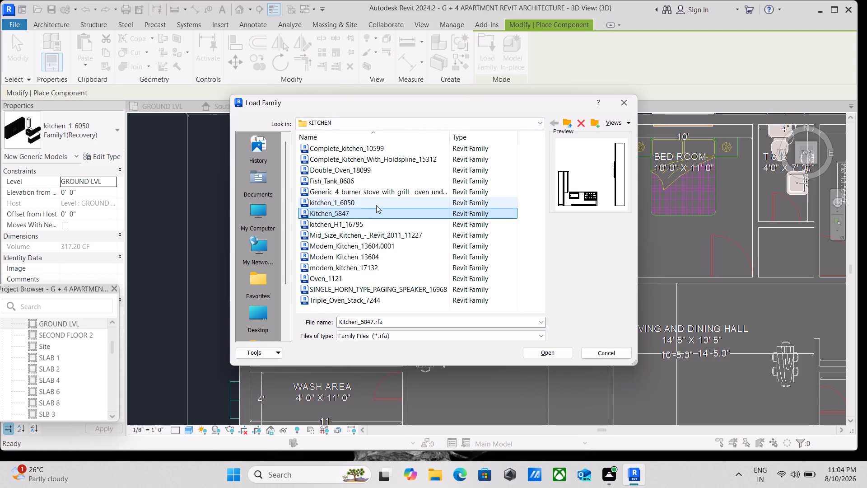
pyautogui.click(378, 195)
pyautogui.click(377, 179)
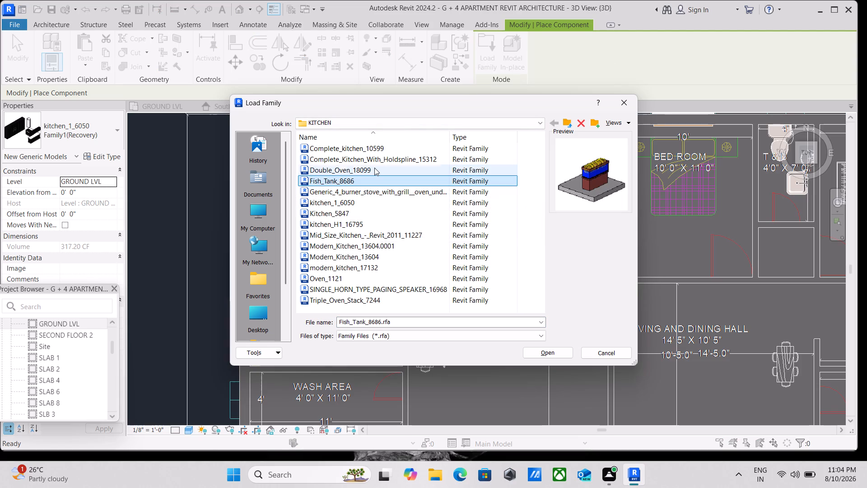
pyautogui.click(374, 168)
pyautogui.click(375, 159)
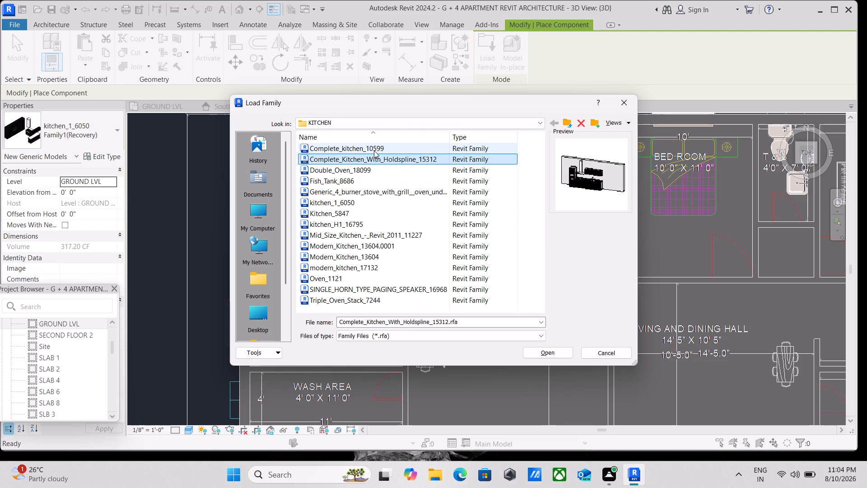
pyautogui.click(374, 150)
pyautogui.click(365, 245)
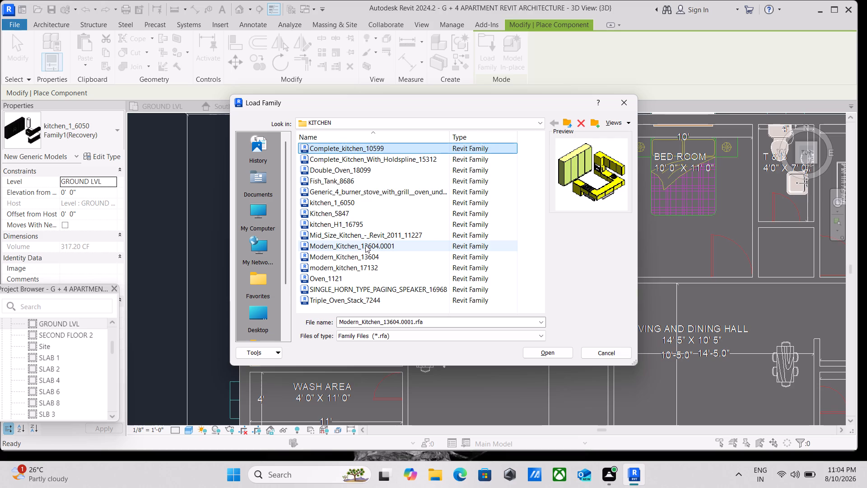
pyautogui.click(361, 257)
pyautogui.click(361, 268)
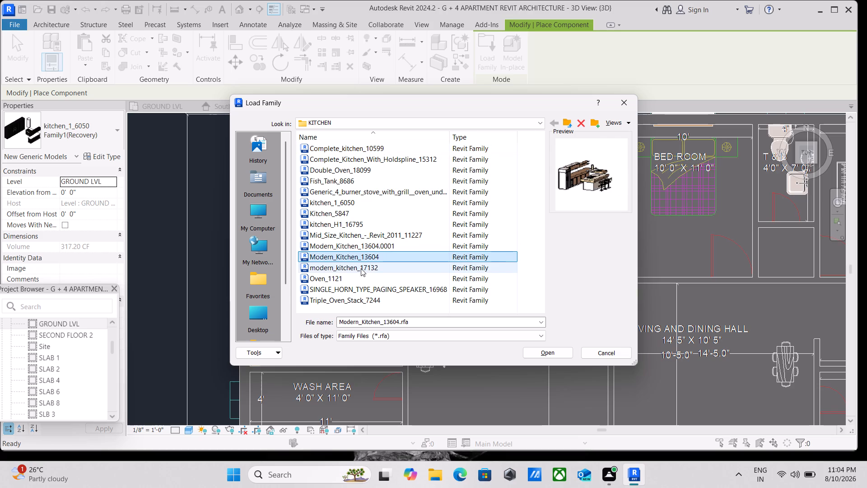
pyautogui.click(353, 278)
pyautogui.click(343, 294)
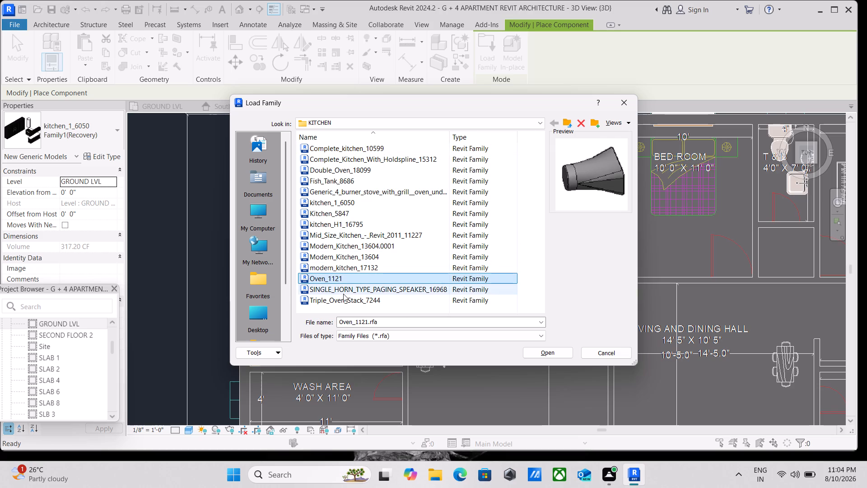
pyautogui.click(327, 297)
pyautogui.click(326, 280)
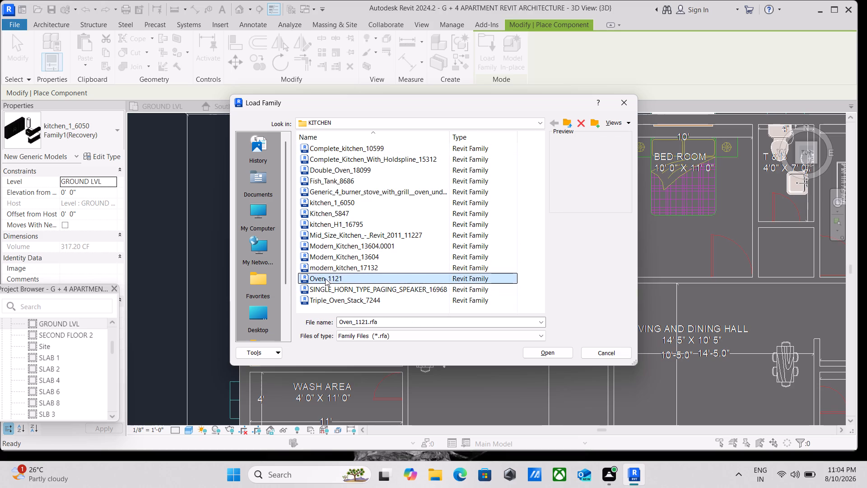
pyautogui.click(325, 269)
pyautogui.click(327, 260)
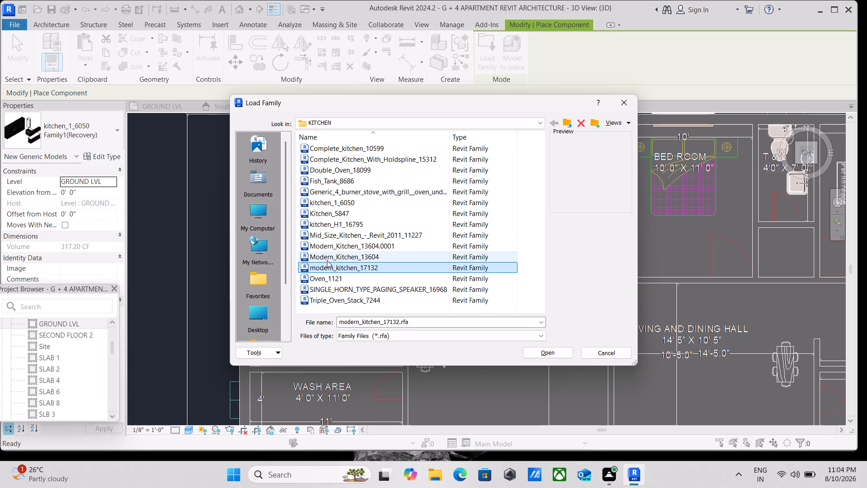
pyautogui.click(328, 250)
pyautogui.click(331, 244)
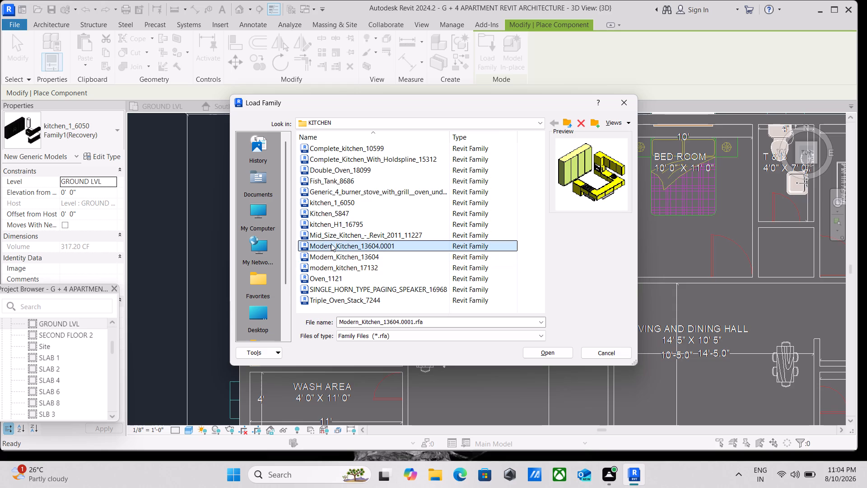
pyautogui.click(333, 237)
pyautogui.click(335, 223)
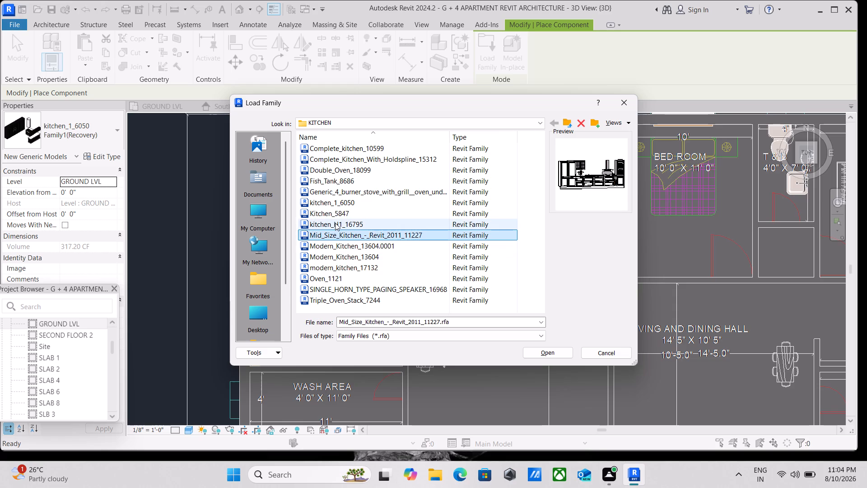
pyautogui.click(336, 210)
pyautogui.click(336, 201)
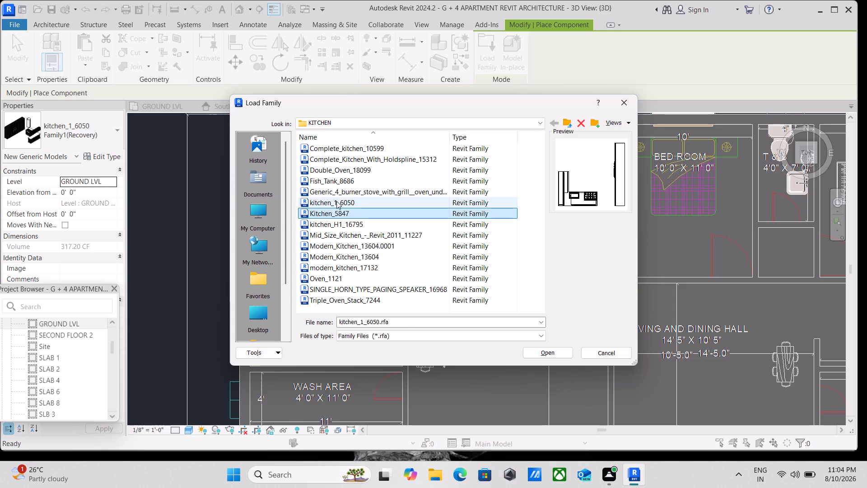
pyautogui.click(338, 193)
pyautogui.click(336, 177)
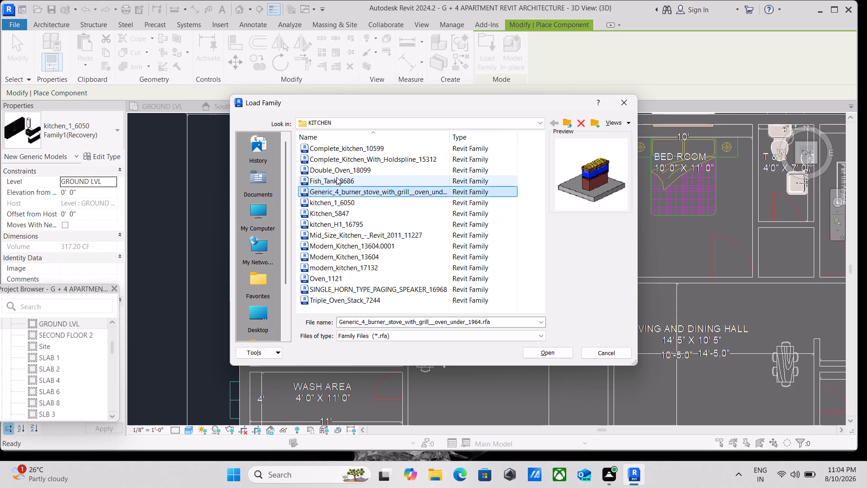
pyautogui.click(340, 185)
pyautogui.click(340, 196)
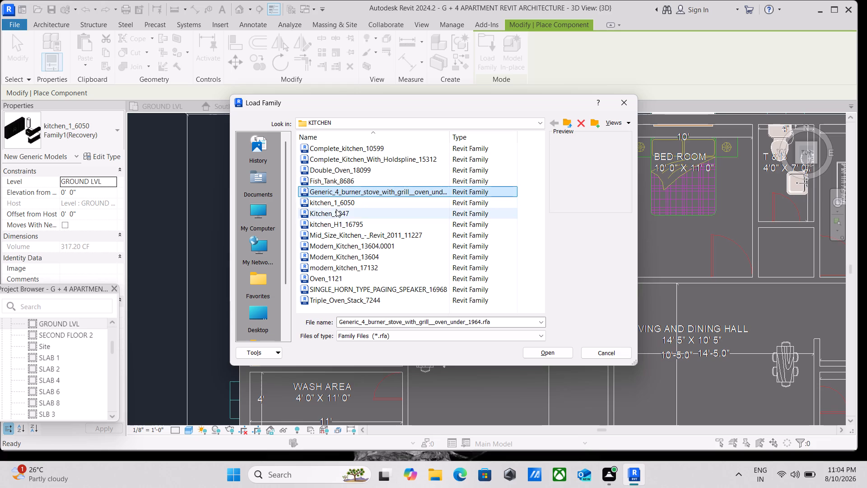
# Load the kitchen_1_6050 family from the KITCHEN folder again.
pyautogui.click(336, 211)
pyautogui.click(336, 203)
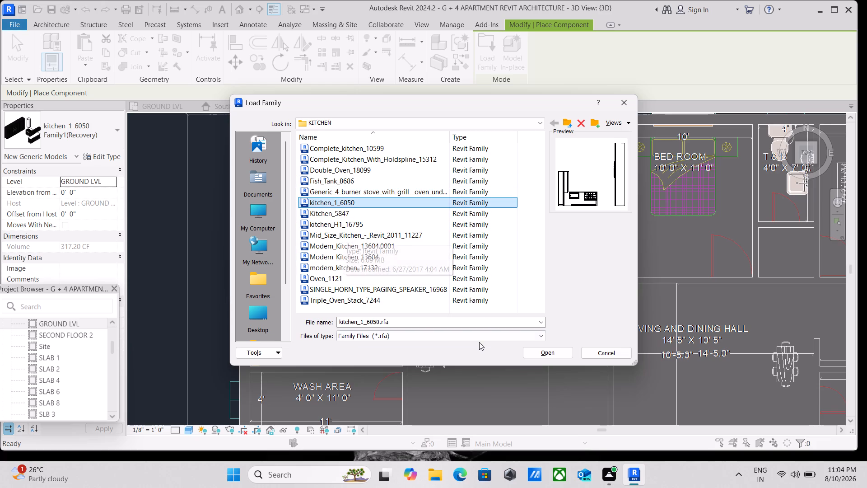
pyautogui.click(545, 352)
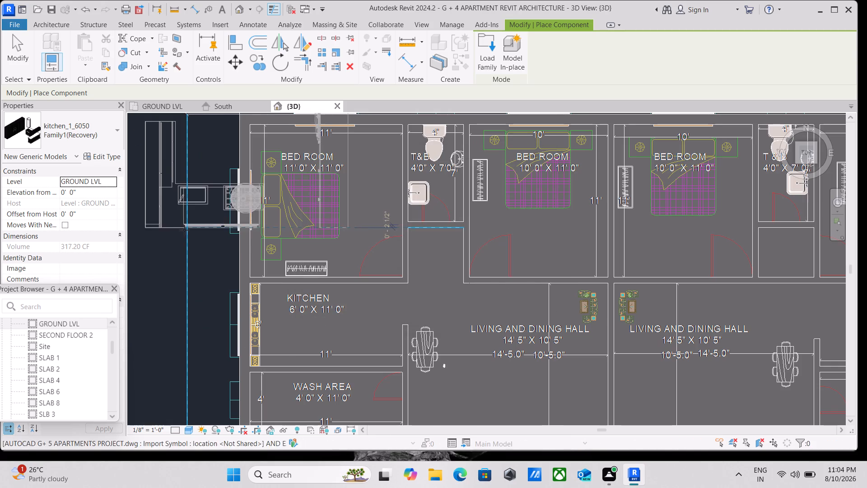
# Place one kitchen_1_6050 instance in the empty area west of the building and end component placement.
pyautogui.scroll(-2, 184, 254)
pyautogui.moveTo(184, 254); pyautogui.dragTo(476, 272, button='middle')
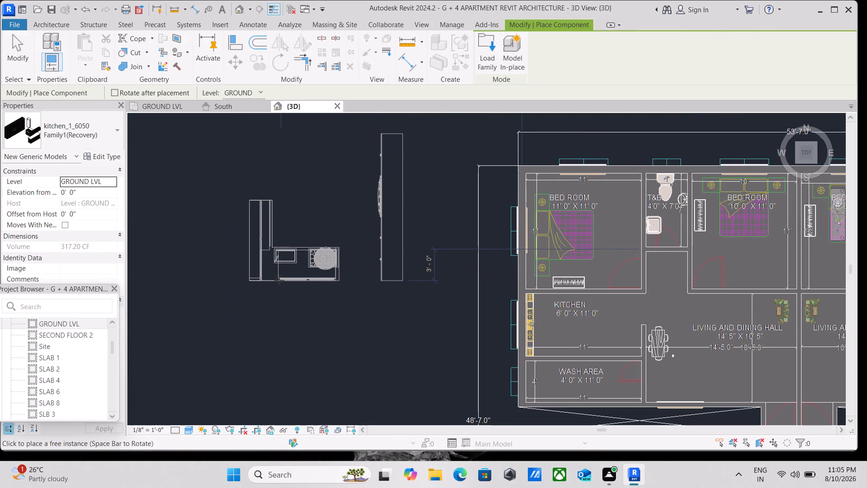
pyautogui.click(279, 280)
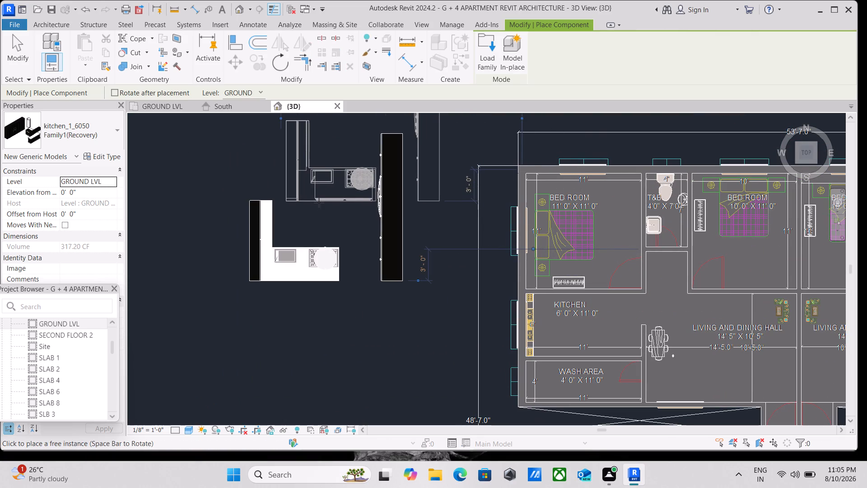
pyautogui.press('Escape')
pyautogui.press('Escape')
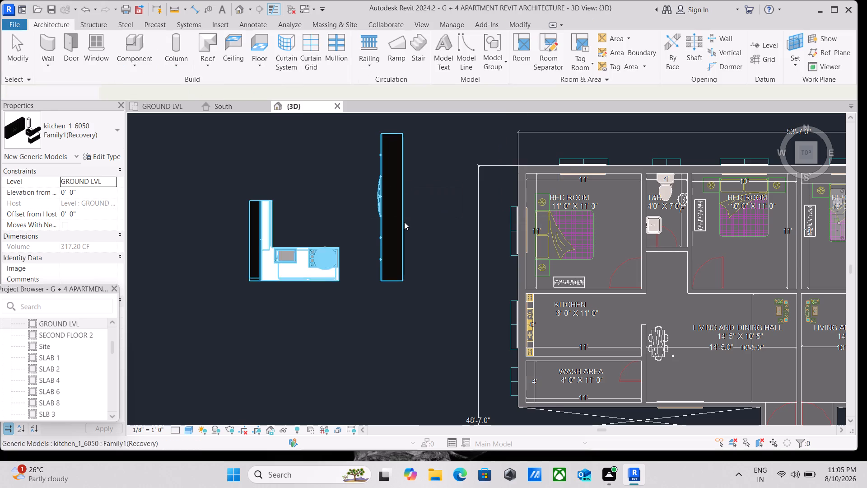
# Open the placed kitchen_1_6050 unit outside the building for family editing.
pyautogui.click(796, 143)
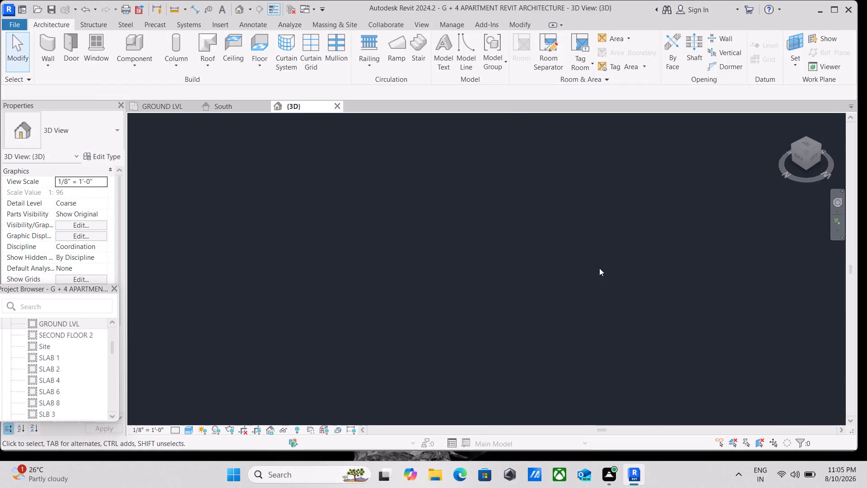
pyautogui.scroll(-1, 530, 312)
pyautogui.scroll(7, 540, 348)
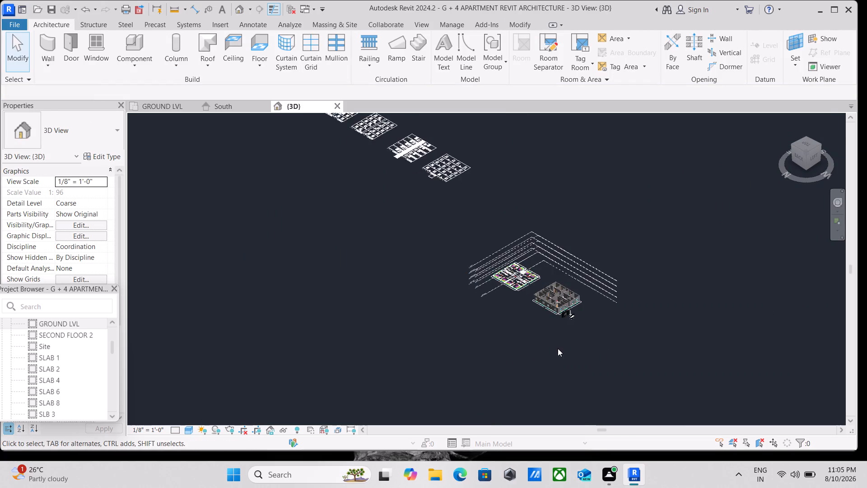
pyautogui.scroll(6, 558, 348)
pyautogui.scroll(8, 584, 291)
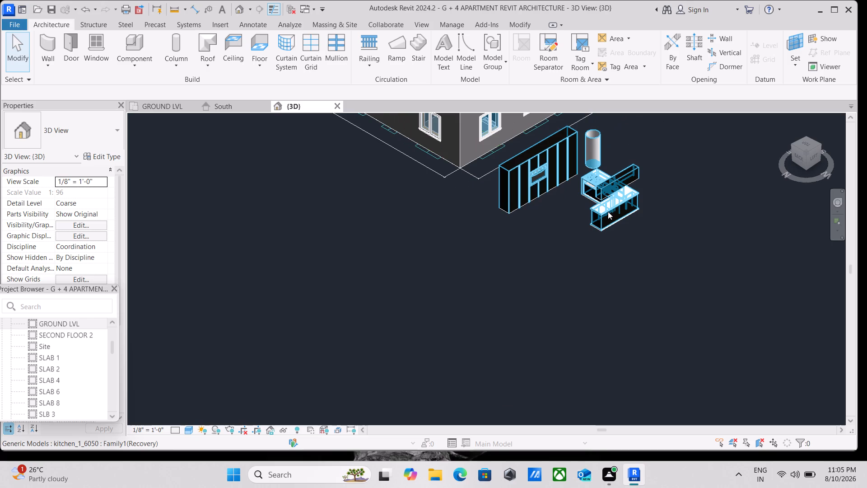
pyautogui.click(601, 218)
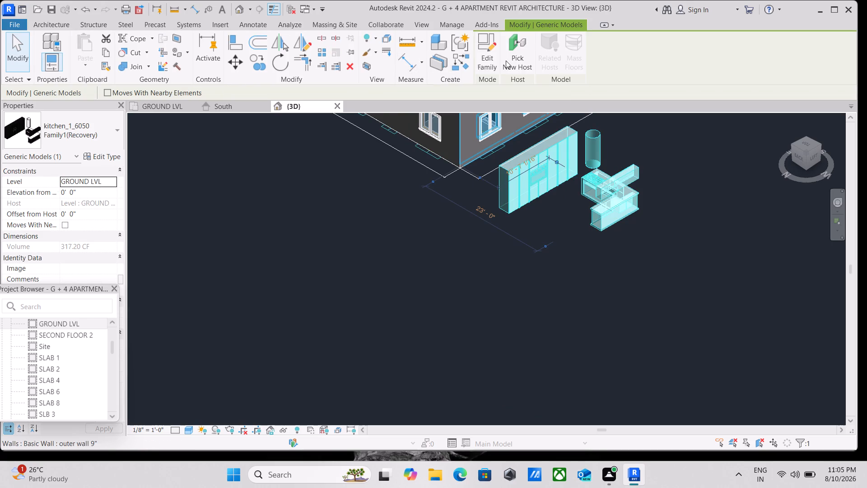
pyautogui.click(489, 67)
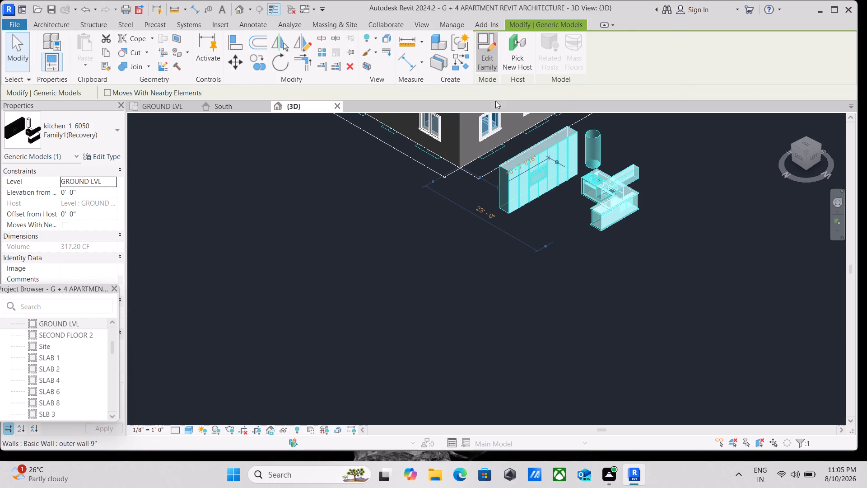
# Delete the freestanding tall cabinet wall with the built-in oven from the kitchen family.
pyautogui.scroll(3, 526, 176)
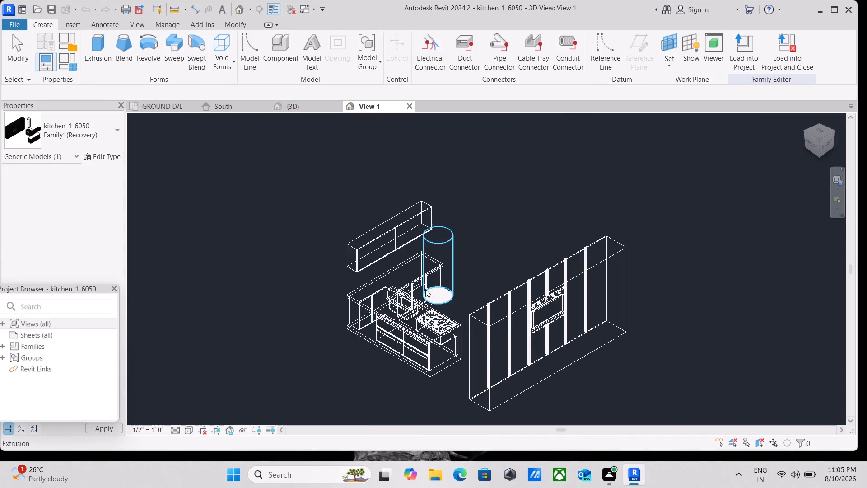
pyautogui.scroll(-2, 424, 289)
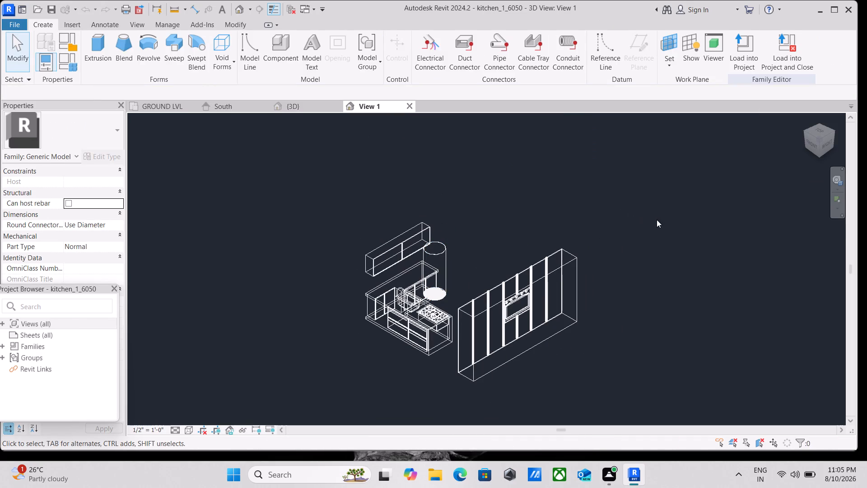
pyautogui.moveTo(653, 221); pyautogui.dragTo(496, 382)
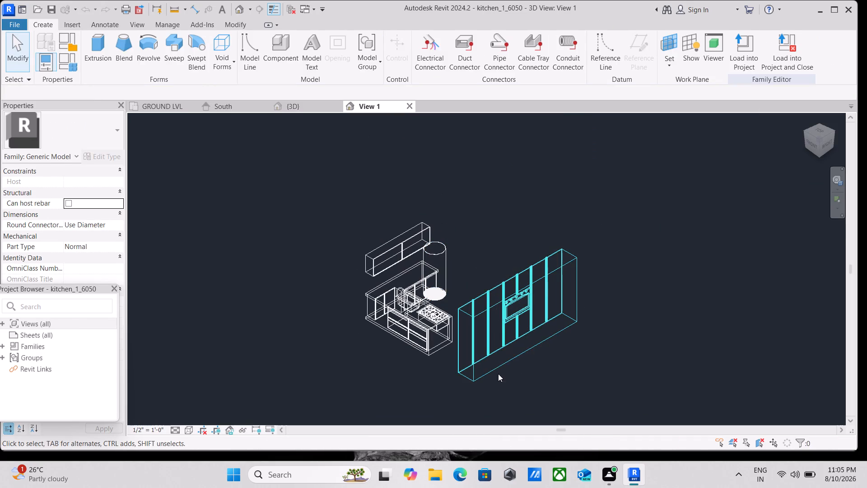
pyautogui.rightClick(583, 148)
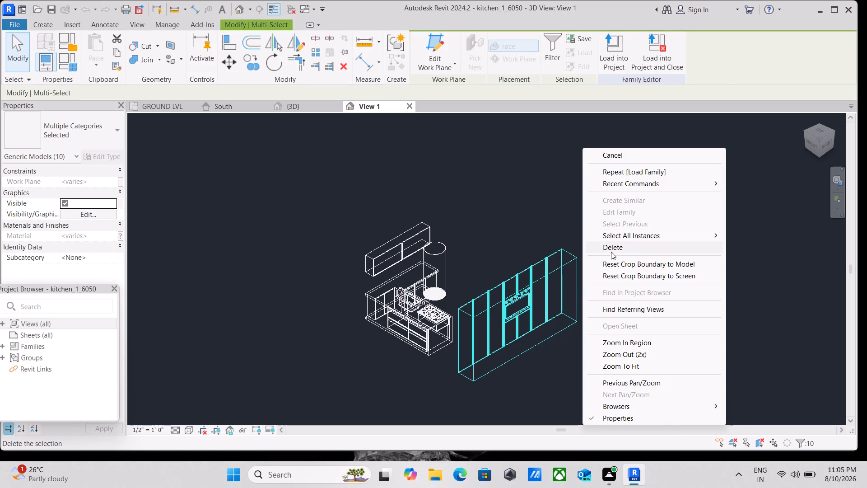
pyautogui.click(615, 245)
# Lower the top of the chrome cylindrical hood above the cooktop, shortening the extrusion to about 3' 7" deep.
pyautogui.scroll(4, 409, 266)
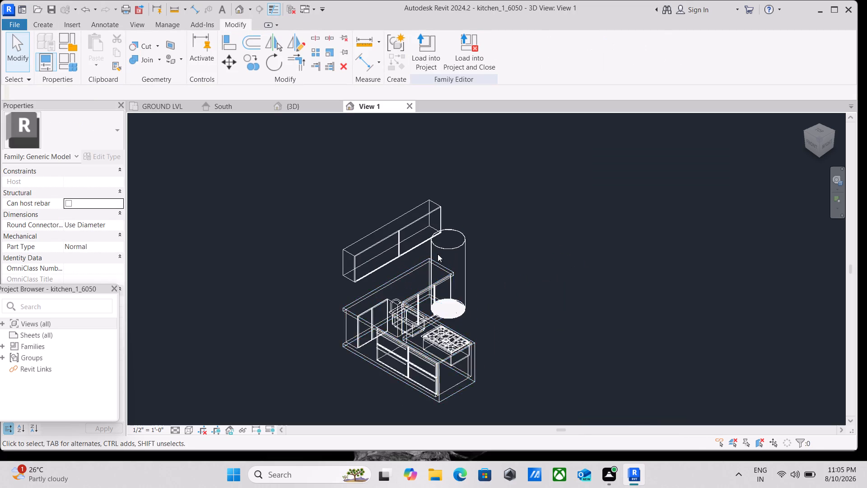
pyautogui.scroll(3, 438, 254)
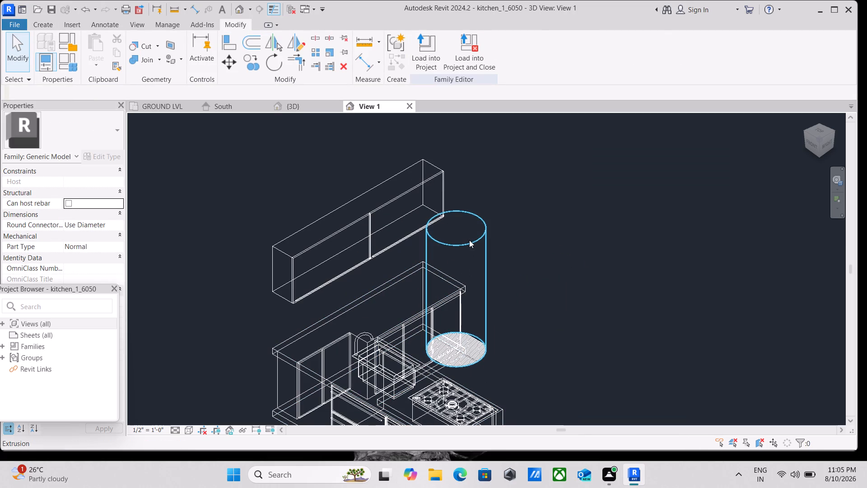
pyautogui.click(469, 239)
pyautogui.moveTo(455, 221); pyautogui.dragTo(455, 223)
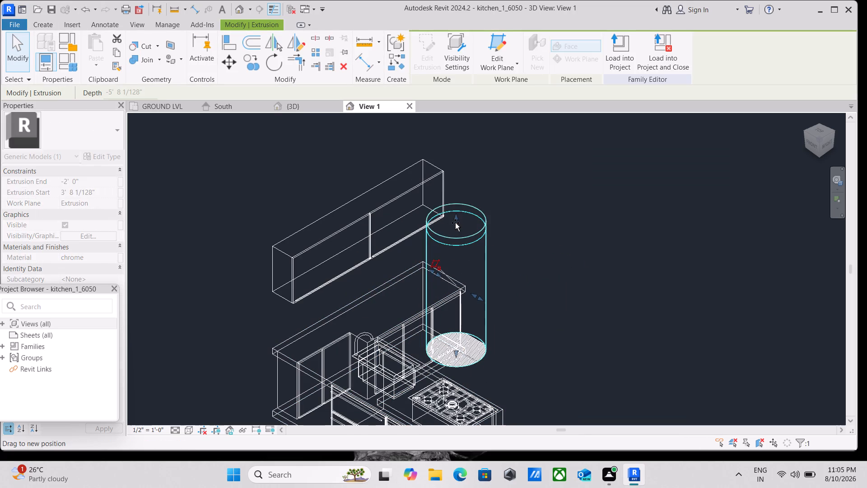
pyautogui.moveTo(455, 223); pyautogui.dragTo(453, 268)
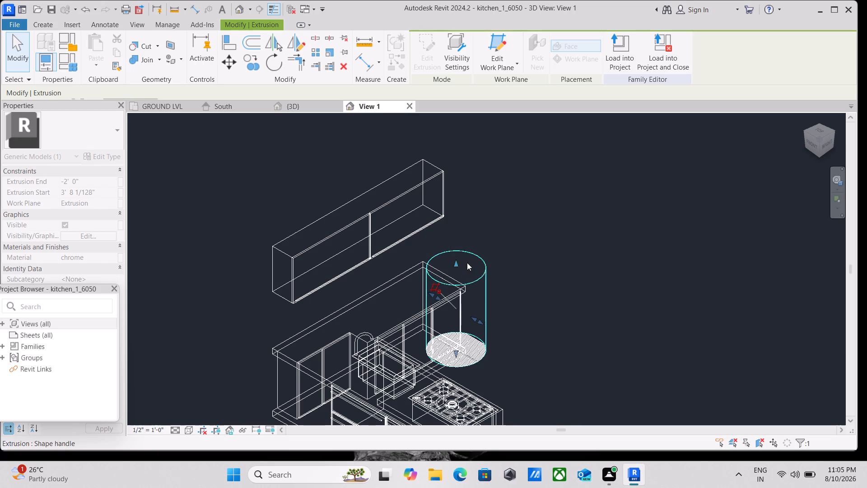
pyautogui.scroll(-3, 502, 260)
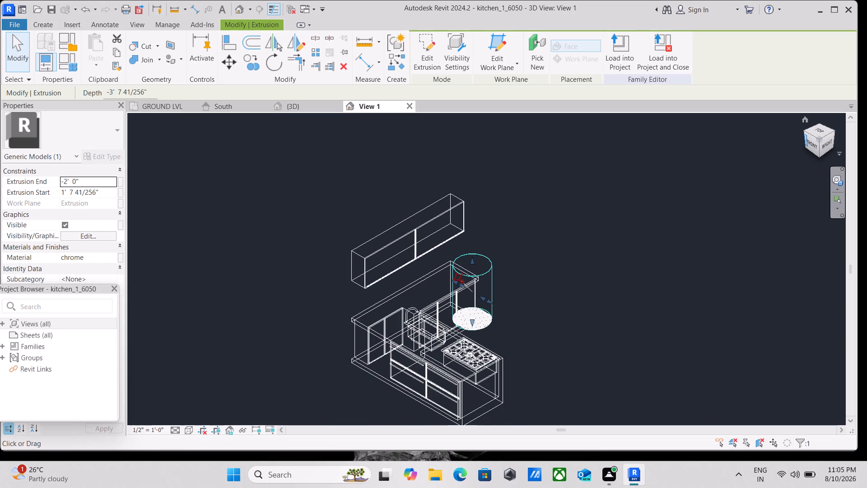
pyautogui.click(834, 131)
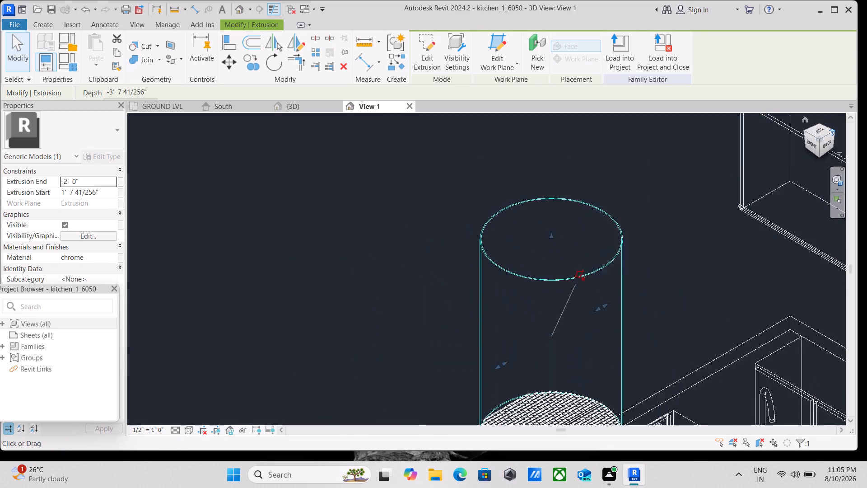
pyautogui.scroll(-4, 698, 159)
pyautogui.scroll(-3, 660, 187)
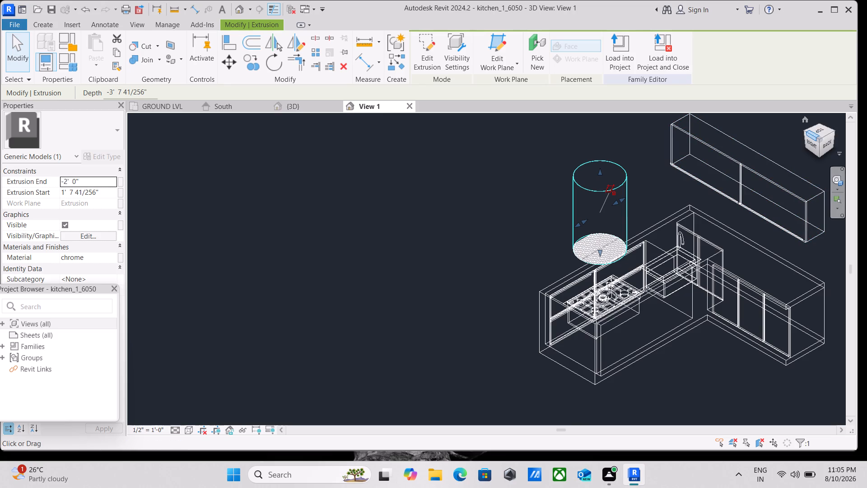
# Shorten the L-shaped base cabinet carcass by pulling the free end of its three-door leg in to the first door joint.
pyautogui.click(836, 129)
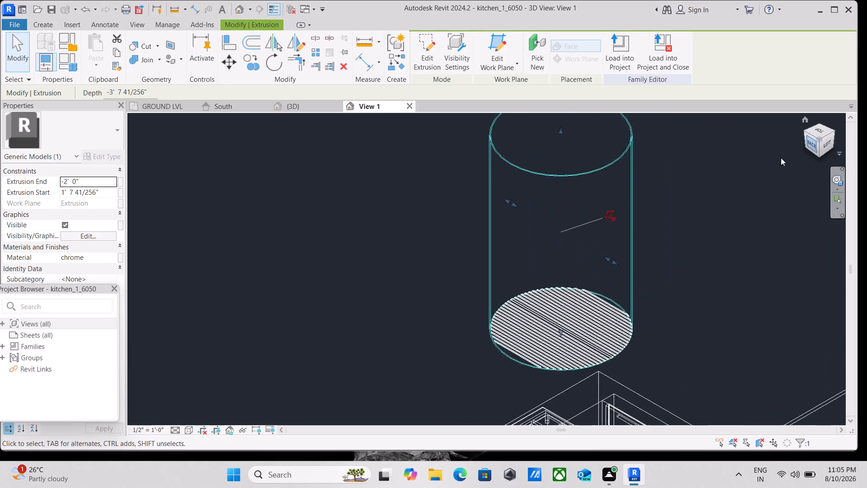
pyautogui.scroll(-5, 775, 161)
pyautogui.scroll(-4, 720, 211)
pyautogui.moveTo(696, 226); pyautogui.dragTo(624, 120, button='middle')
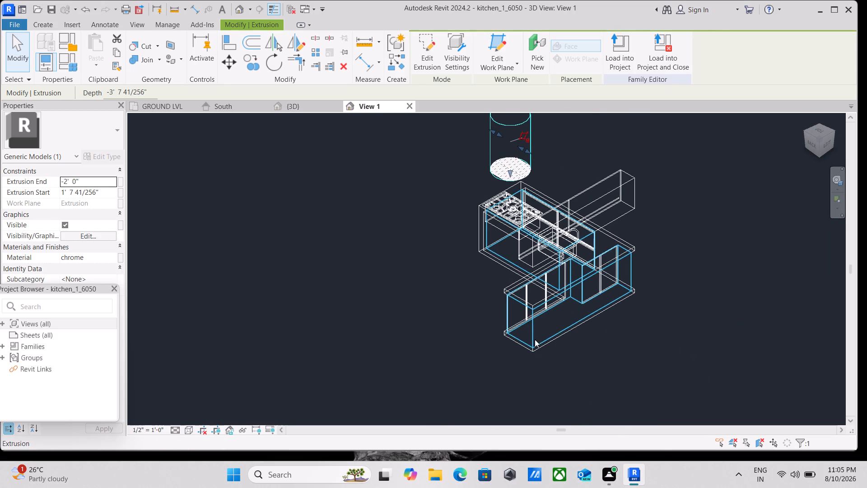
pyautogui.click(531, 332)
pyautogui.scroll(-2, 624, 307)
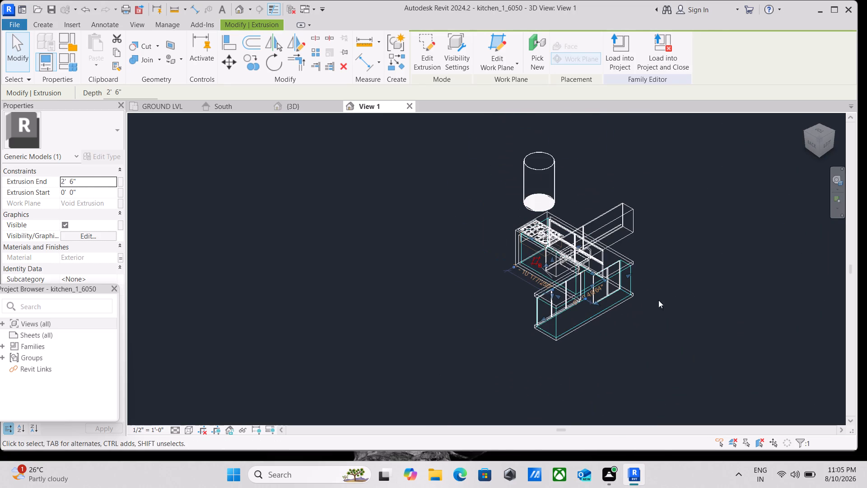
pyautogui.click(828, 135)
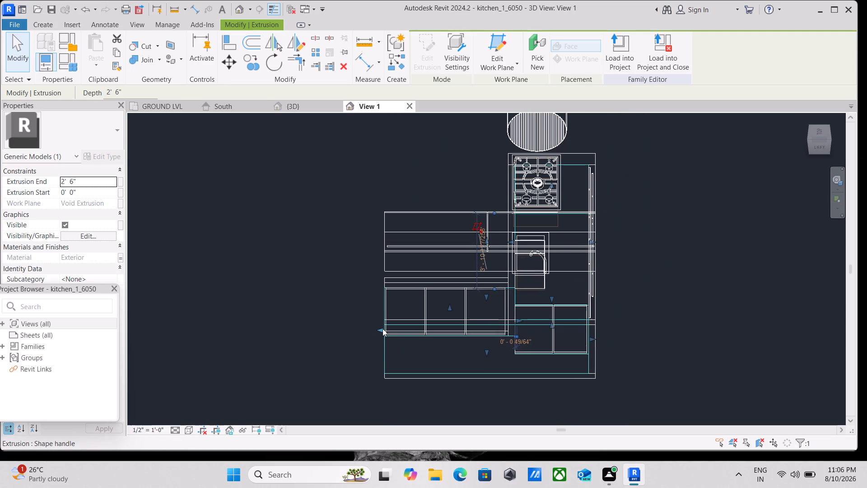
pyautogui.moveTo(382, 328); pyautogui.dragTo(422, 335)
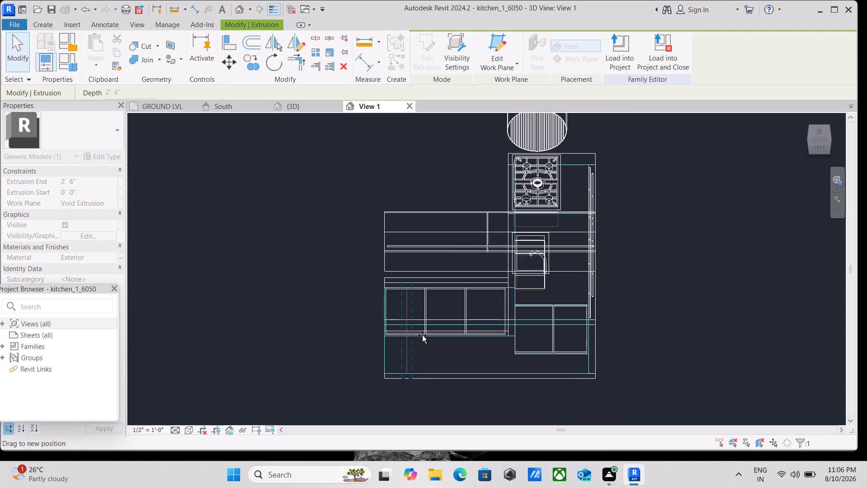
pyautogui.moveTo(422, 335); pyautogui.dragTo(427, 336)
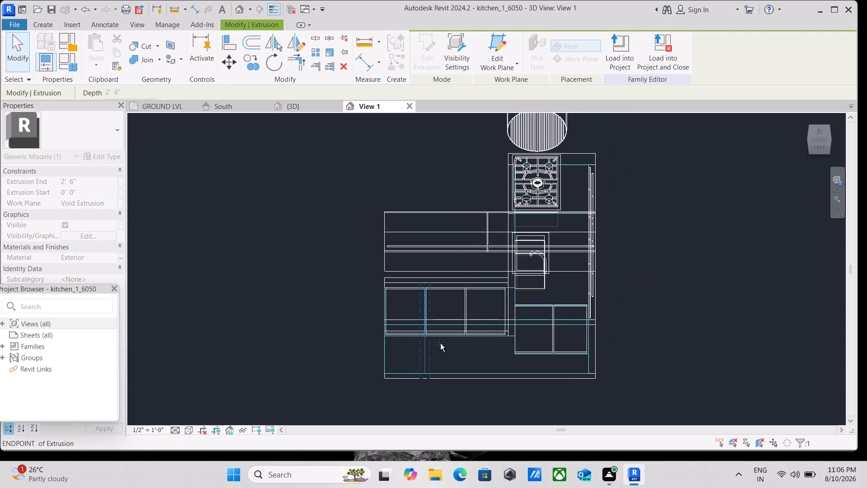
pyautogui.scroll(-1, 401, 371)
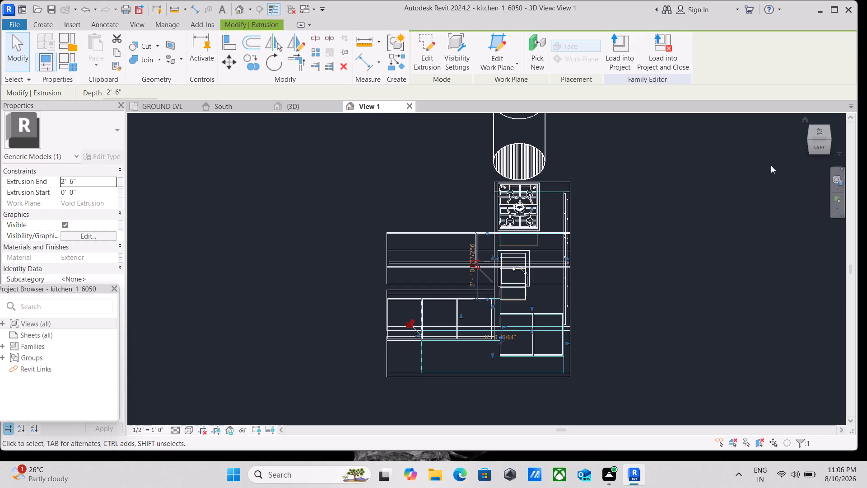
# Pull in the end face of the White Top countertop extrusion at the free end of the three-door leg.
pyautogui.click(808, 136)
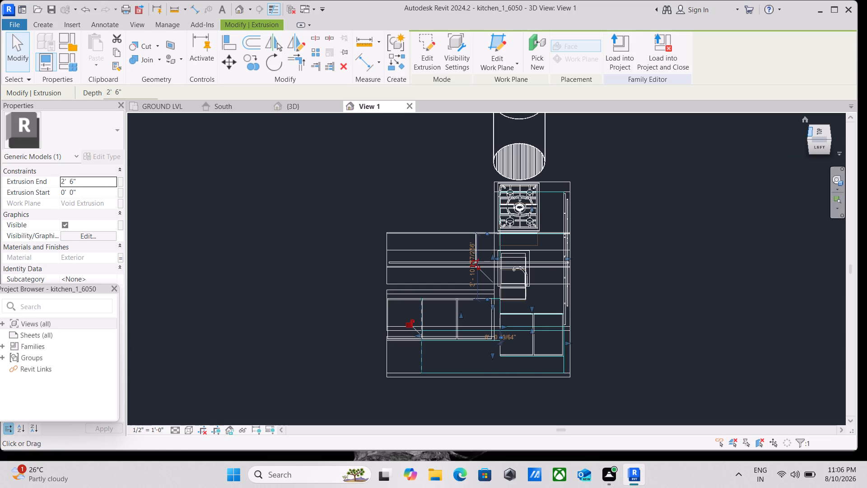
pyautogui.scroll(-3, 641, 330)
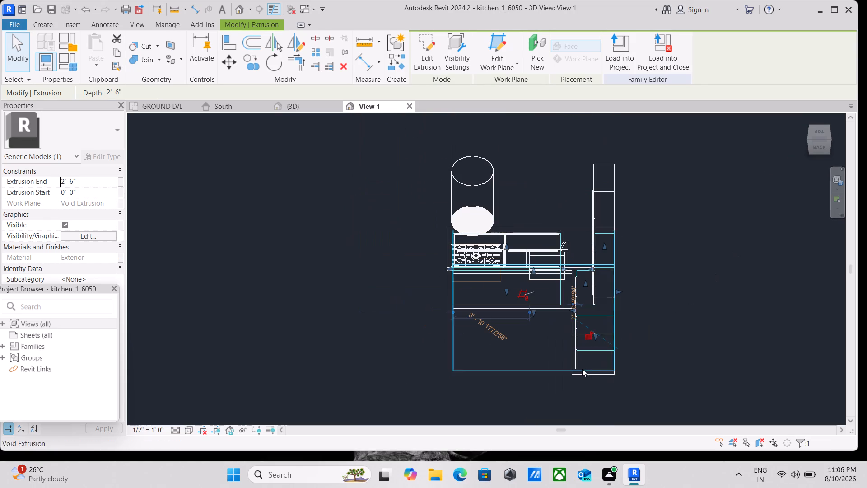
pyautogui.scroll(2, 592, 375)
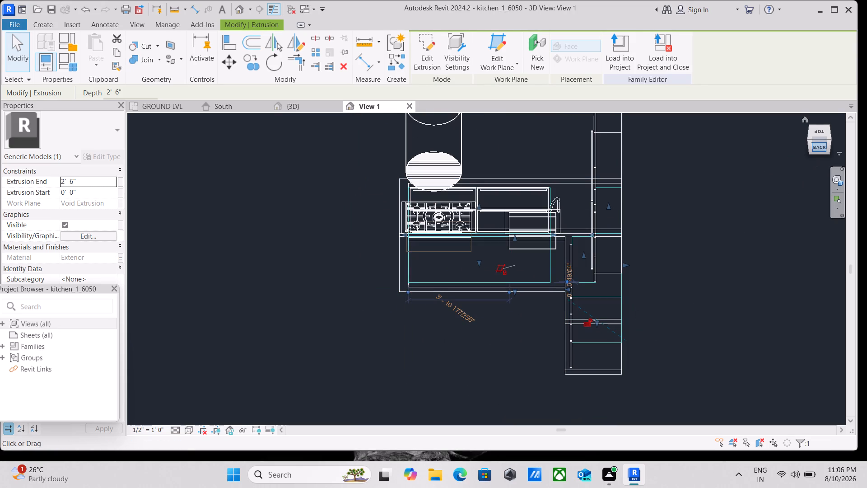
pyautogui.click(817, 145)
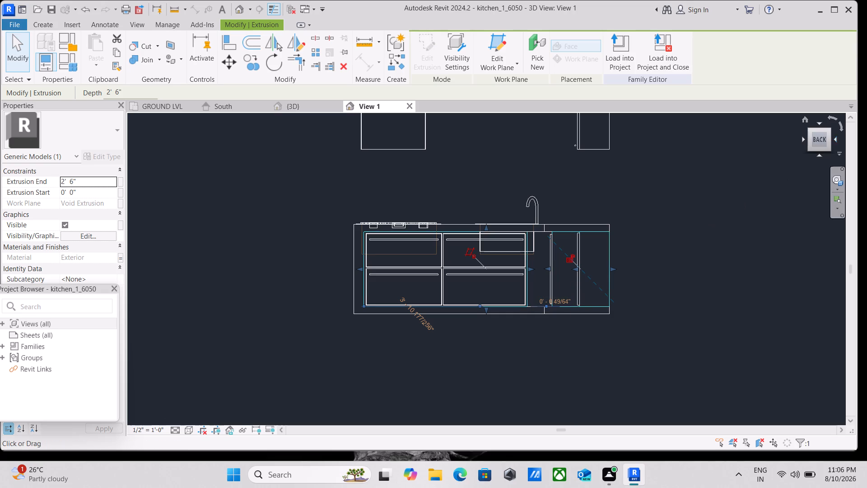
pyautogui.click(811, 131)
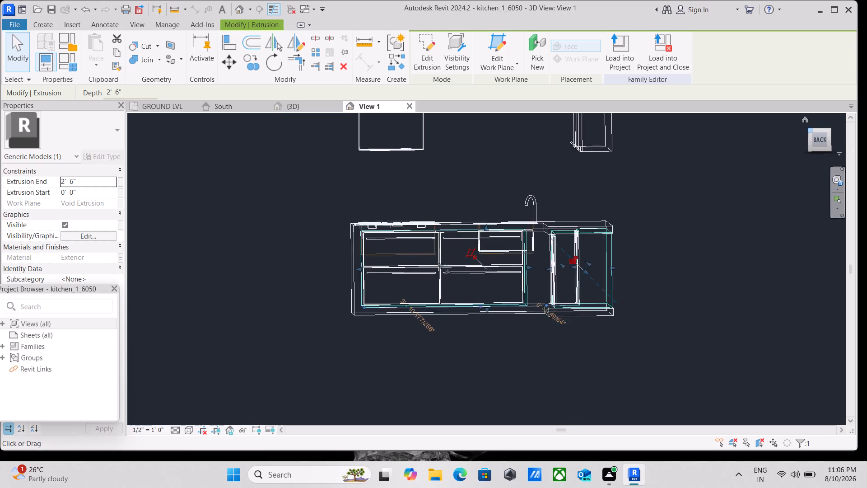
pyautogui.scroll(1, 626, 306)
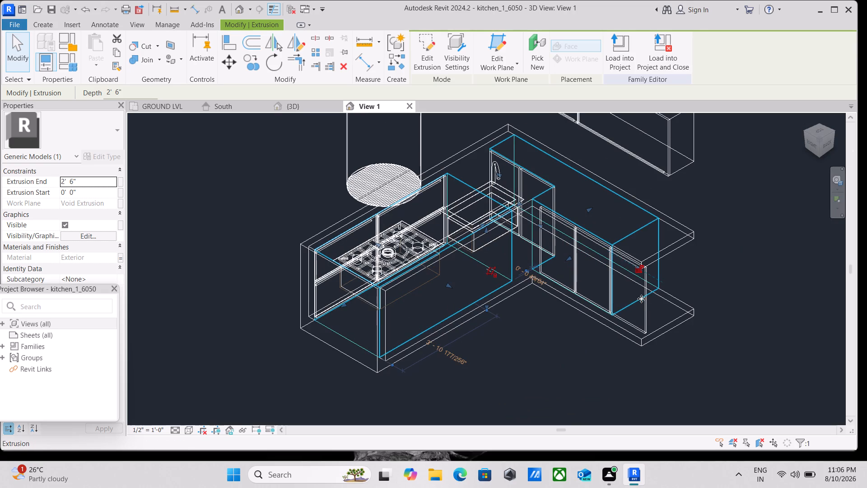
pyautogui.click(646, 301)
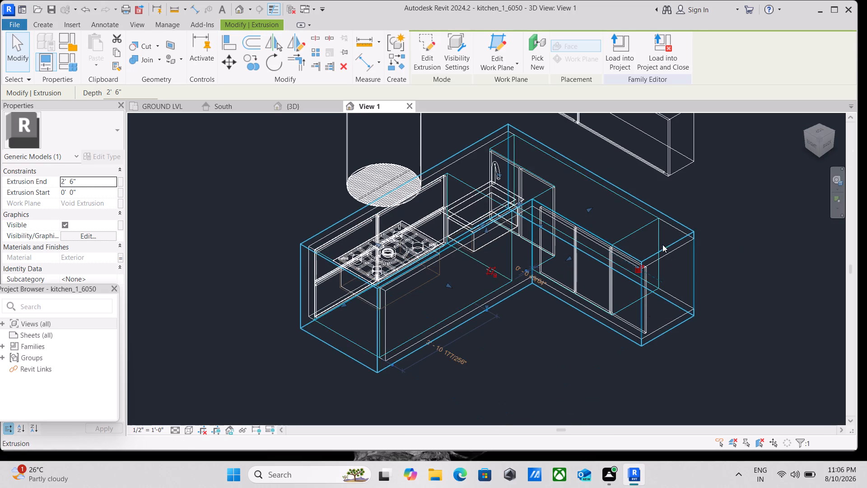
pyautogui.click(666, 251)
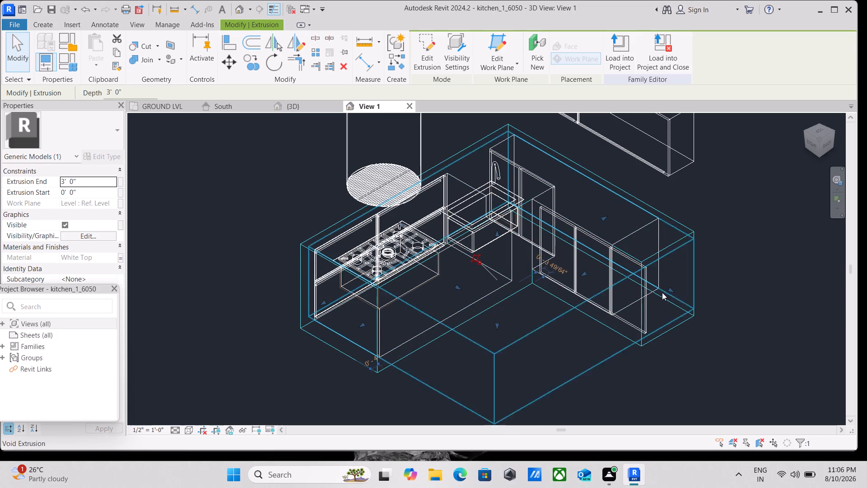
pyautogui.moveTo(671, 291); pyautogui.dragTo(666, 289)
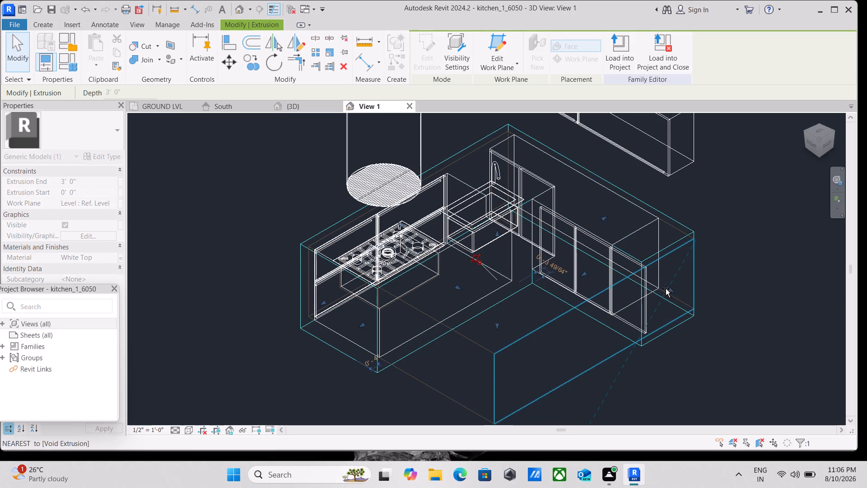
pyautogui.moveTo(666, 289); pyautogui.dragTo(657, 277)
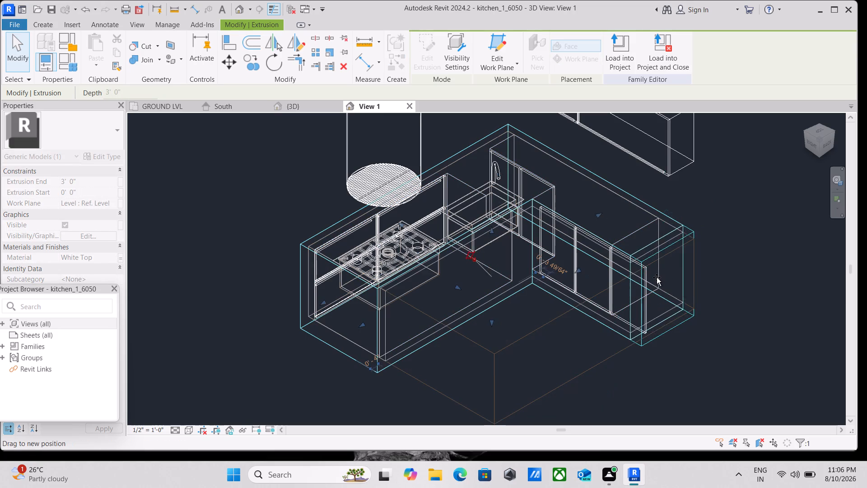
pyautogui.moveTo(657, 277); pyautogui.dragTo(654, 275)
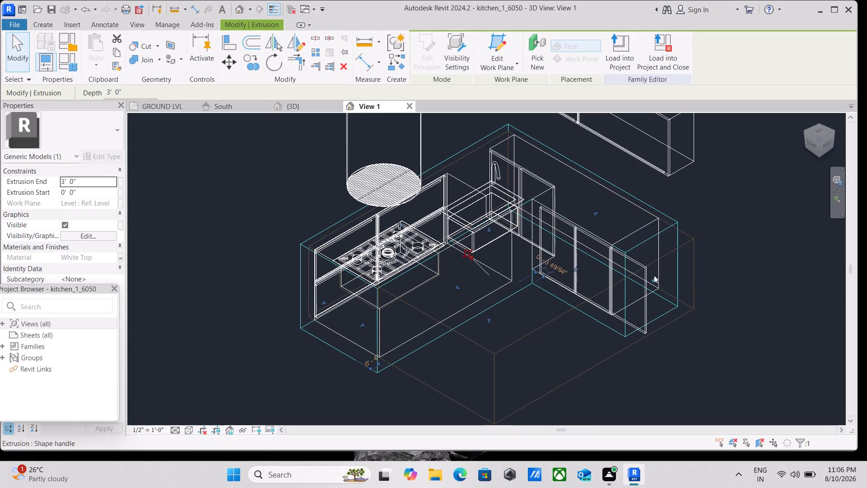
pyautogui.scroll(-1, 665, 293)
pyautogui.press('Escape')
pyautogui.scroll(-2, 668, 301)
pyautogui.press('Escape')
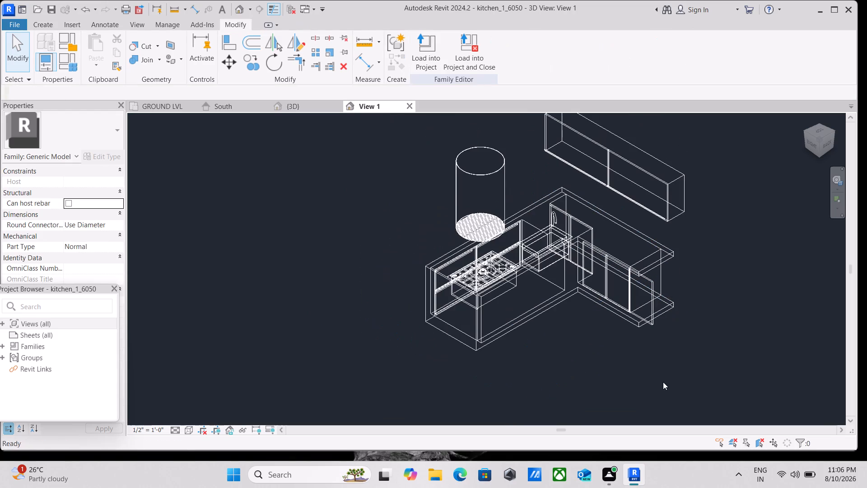
# Undo the countertop and carcass shortening, the hood height change, and the deletion of the tall oven cabinet wall.
pyautogui.hotkey('ctrl', 'z')
pyautogui.press('z')
pyautogui.scroll(-3, 712, 309)
pyautogui.press('z')
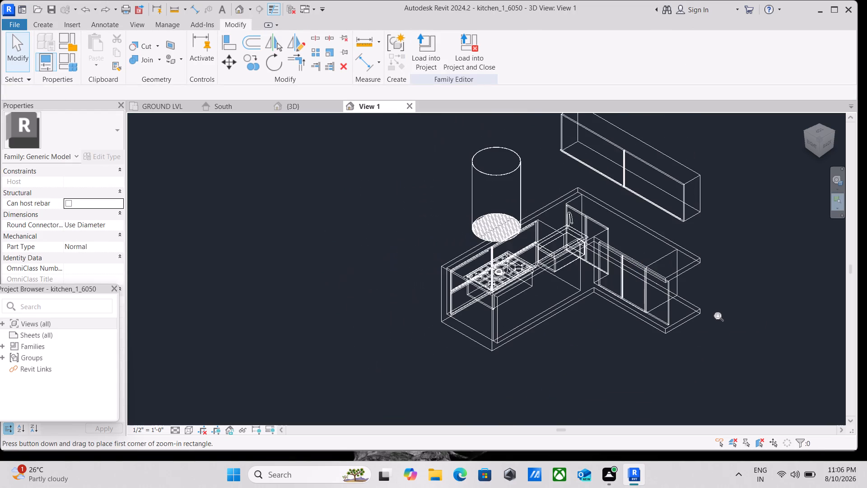
pyautogui.hotkey('ctrl', 'z')
pyautogui.keyDown('ctrl'); pyautogui.scroll(-2, 715, 314); pyautogui.keyUp('ctrl')
pyautogui.hotkey('ctrl', 'z')
pyautogui.scroll(-6, 715, 314)
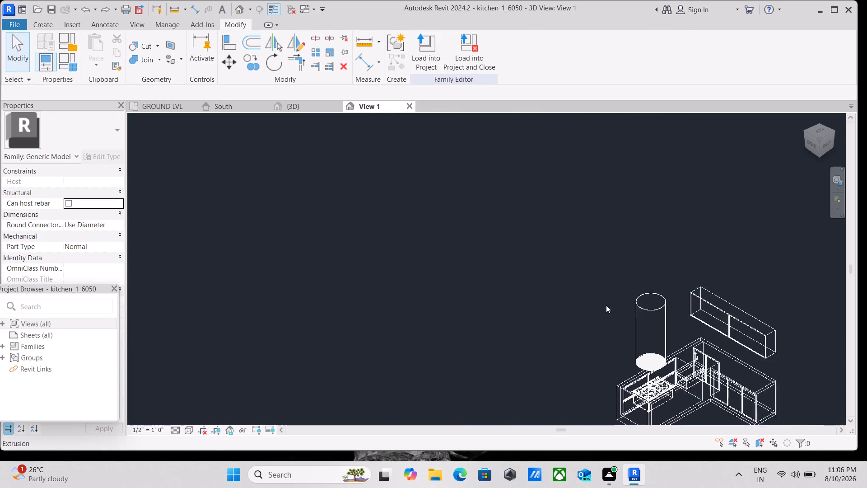
pyautogui.moveTo(602, 304); pyautogui.dragTo(471, 219, button='middle')
pyautogui.scroll(4, 690, 357)
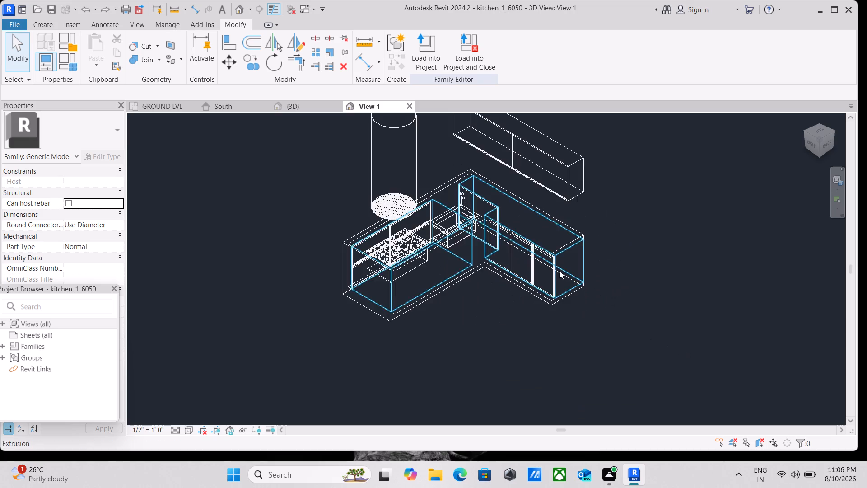
pyautogui.scroll(7, 559, 265)
pyautogui.hotkey('ctrl', 'z')
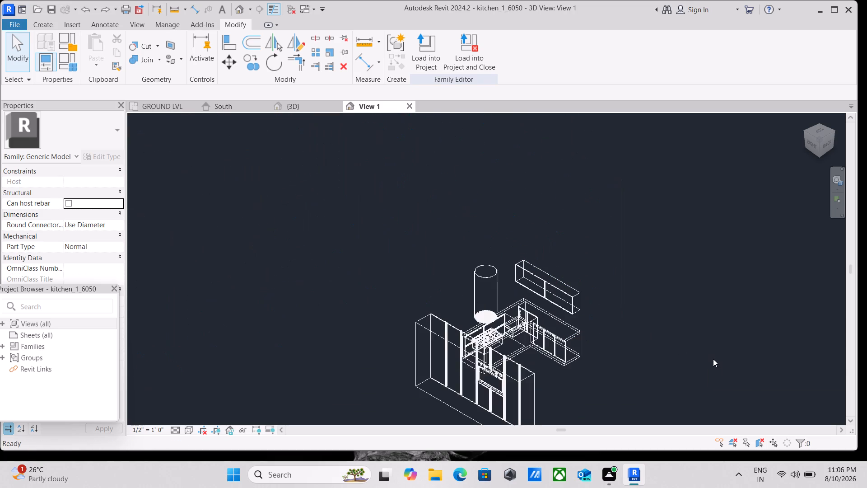
pyautogui.hotkey('ctrl', 'z')
pyautogui.scroll(-4, 713, 359)
pyautogui.moveTo(584, 366); pyautogui.dragTo(578, 319, button='middle')
pyautogui.scroll(3, 577, 309)
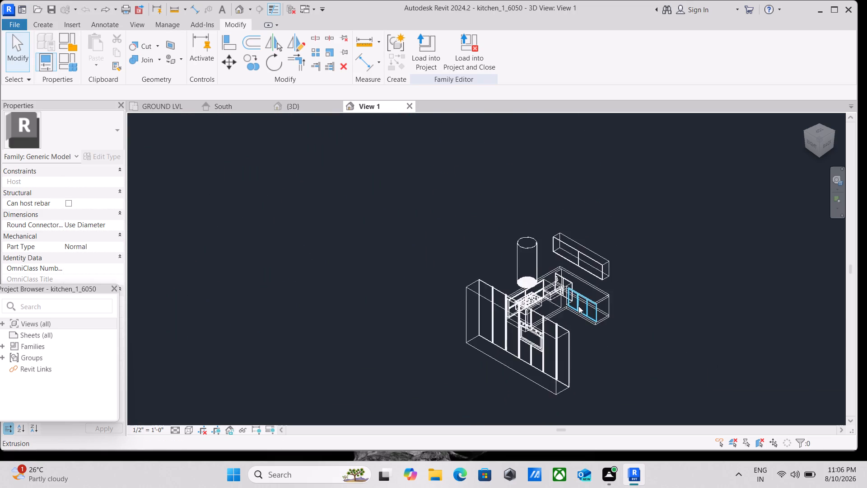
pyautogui.scroll(4, 578, 306)
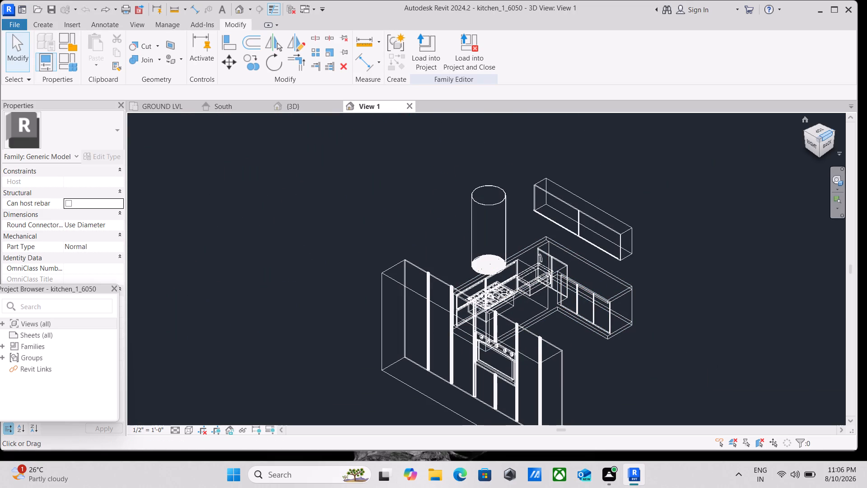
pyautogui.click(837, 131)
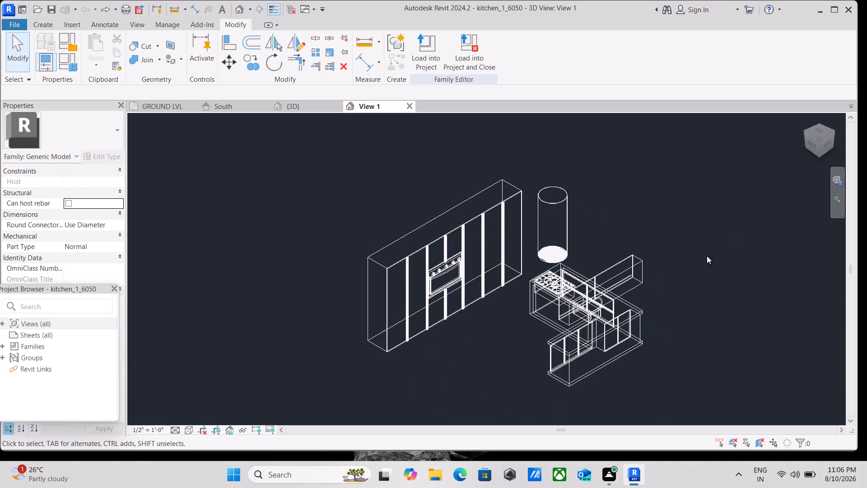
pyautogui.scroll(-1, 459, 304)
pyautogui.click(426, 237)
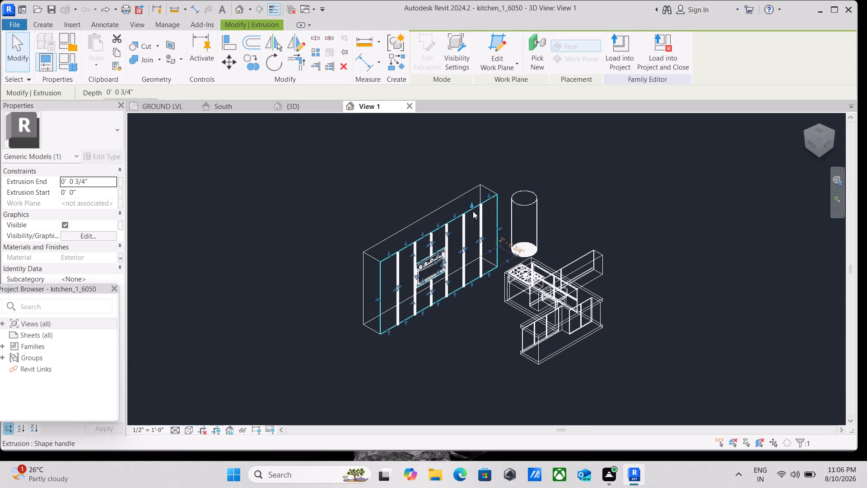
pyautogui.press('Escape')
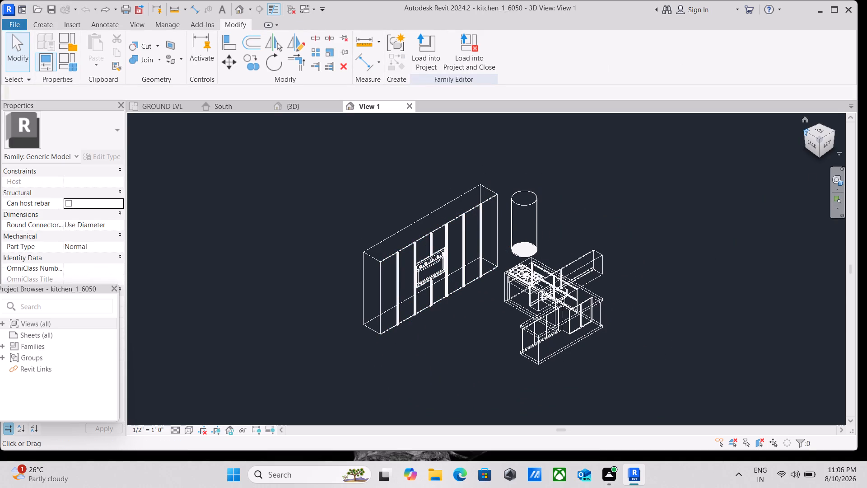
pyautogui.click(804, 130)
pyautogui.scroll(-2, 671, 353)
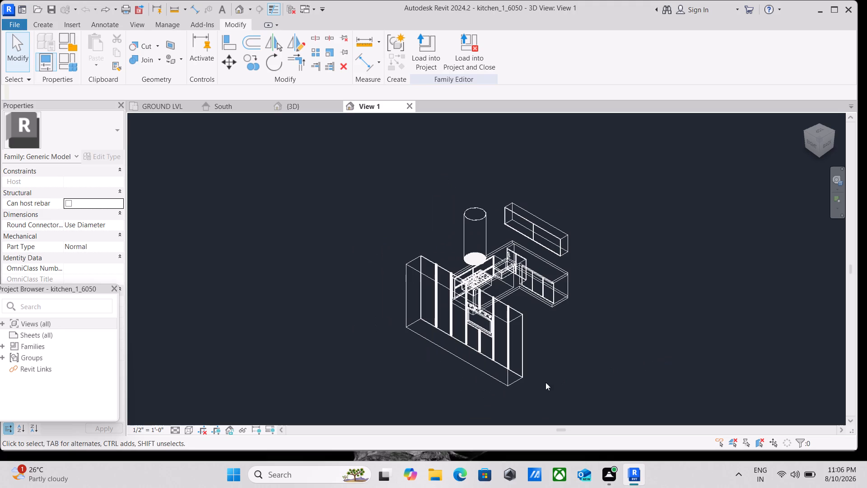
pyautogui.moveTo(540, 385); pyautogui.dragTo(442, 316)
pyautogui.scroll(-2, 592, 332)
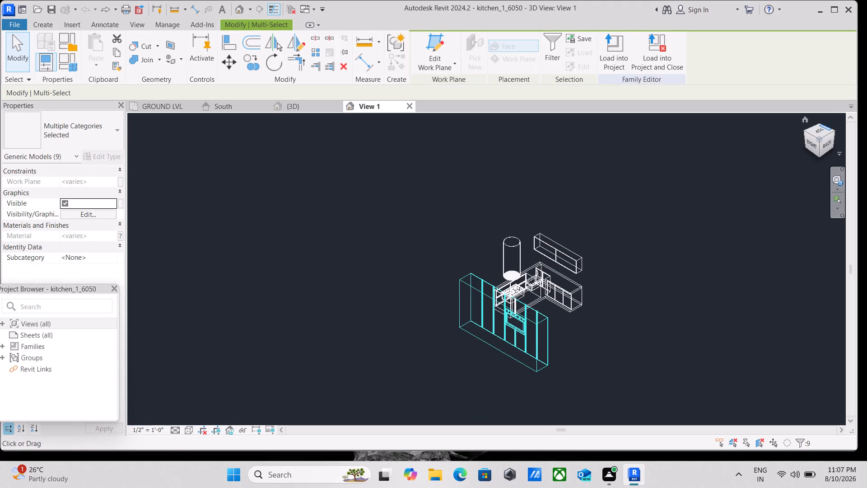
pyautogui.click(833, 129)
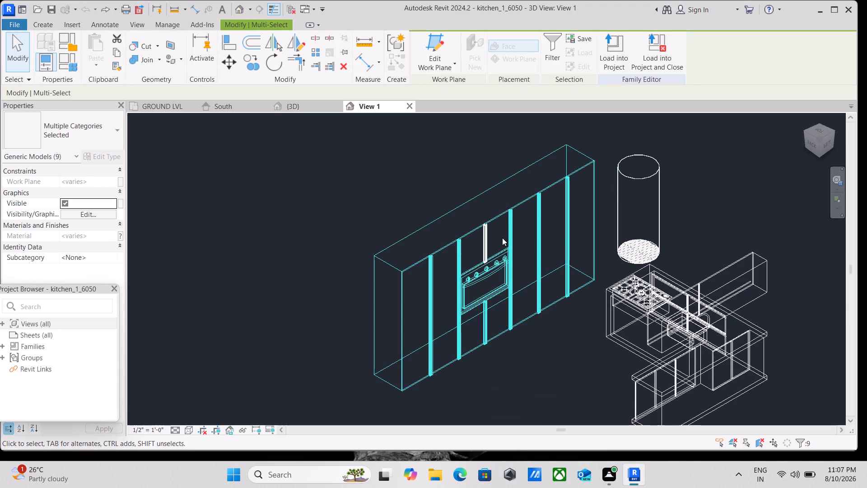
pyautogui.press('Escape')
# Select the whole tall cabinet wall with the built-in oven and delete it.
pyautogui.moveTo(599, 144); pyautogui.dragTo(598, 148)
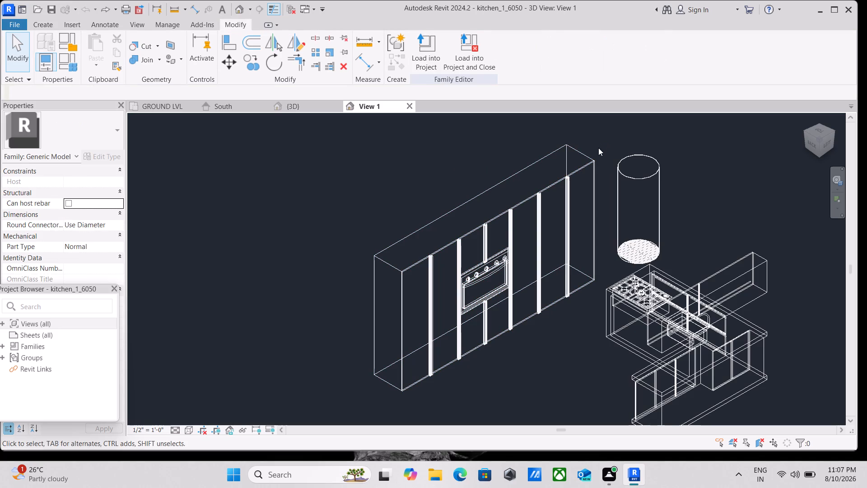
pyautogui.moveTo(598, 148); pyautogui.dragTo(374, 314)
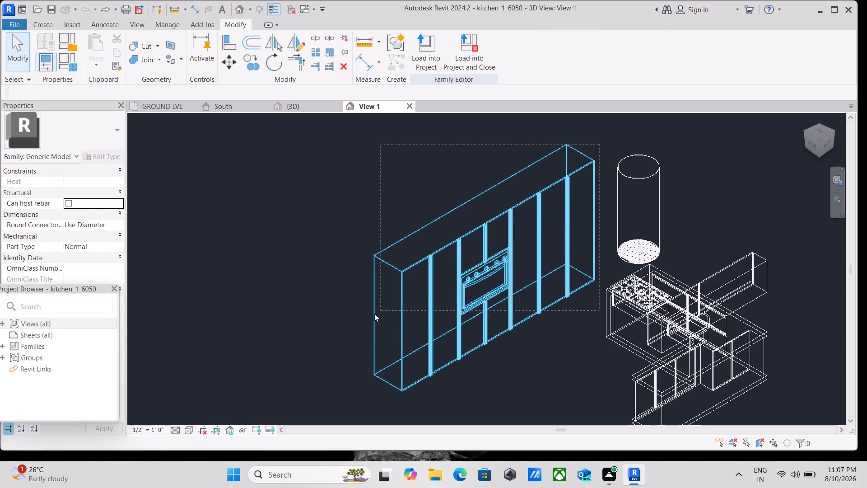
pyautogui.moveTo(374, 314); pyautogui.dragTo(303, 359)
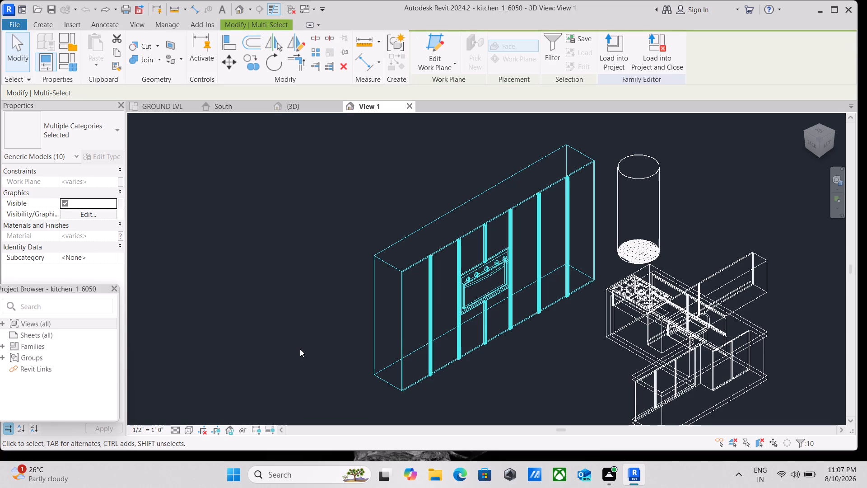
pyautogui.rightClick(299, 263)
pyautogui.click(363, 285)
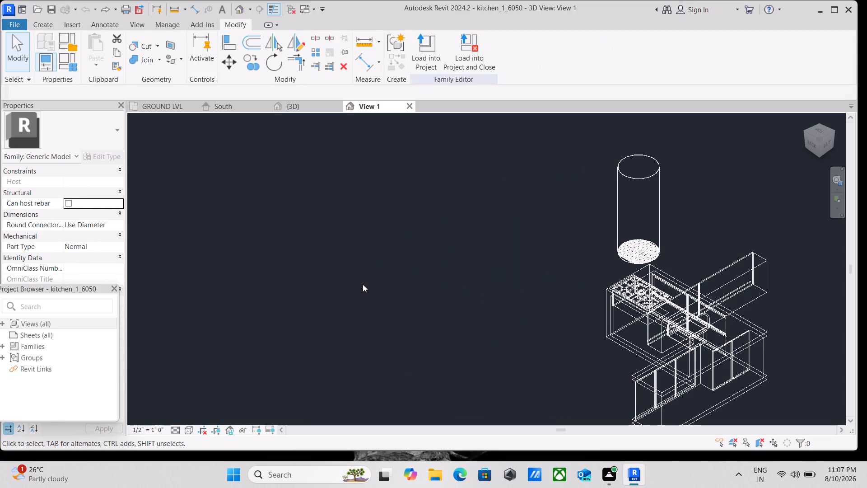
# Lower the top of the chrome cylindrical hood above the cooktop, shortening the extrusion to about 2' 8" deep.
pyautogui.click(632, 179)
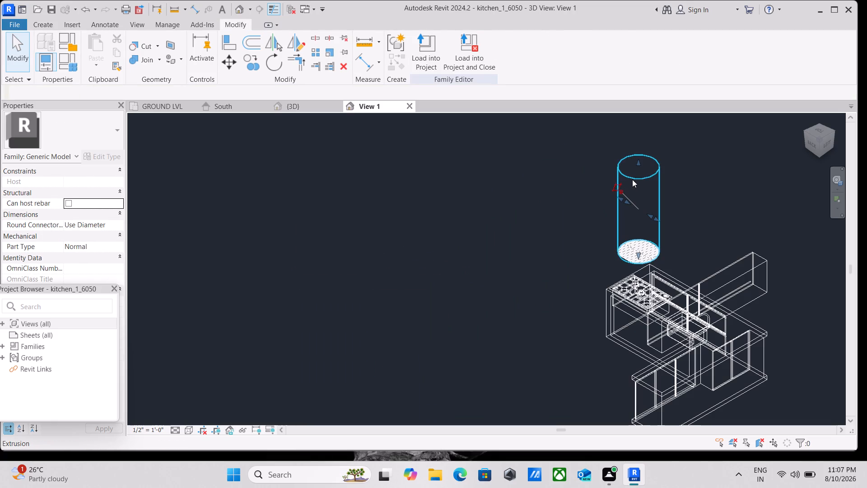
pyautogui.moveTo(638, 162); pyautogui.dragTo(637, 203)
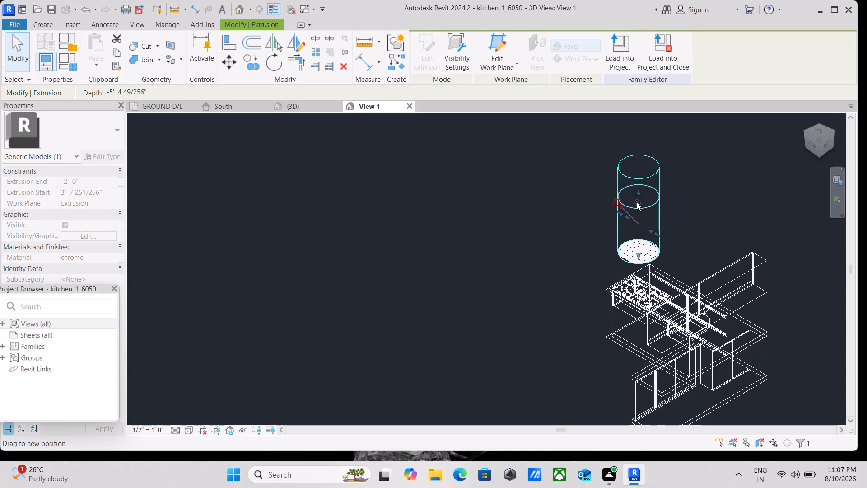
pyautogui.moveTo(637, 203); pyautogui.dragTo(637, 209)
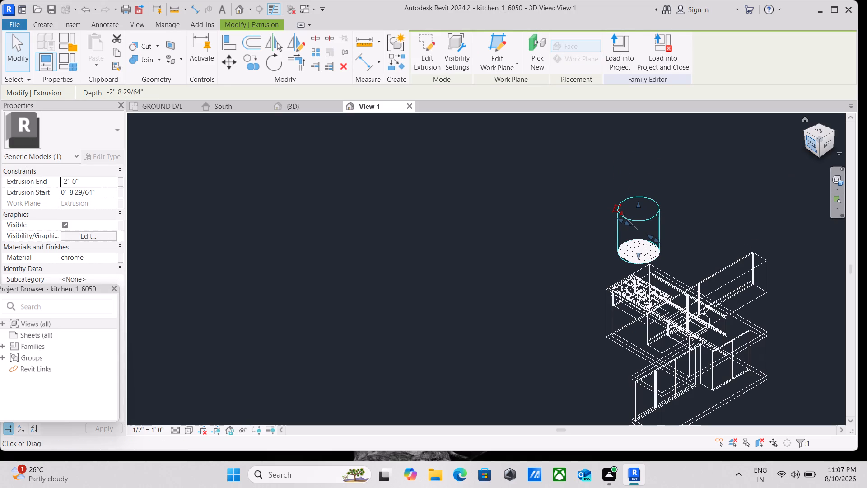
pyautogui.click(811, 145)
pyautogui.scroll(-3, 807, 152)
pyautogui.scroll(-4, 795, 208)
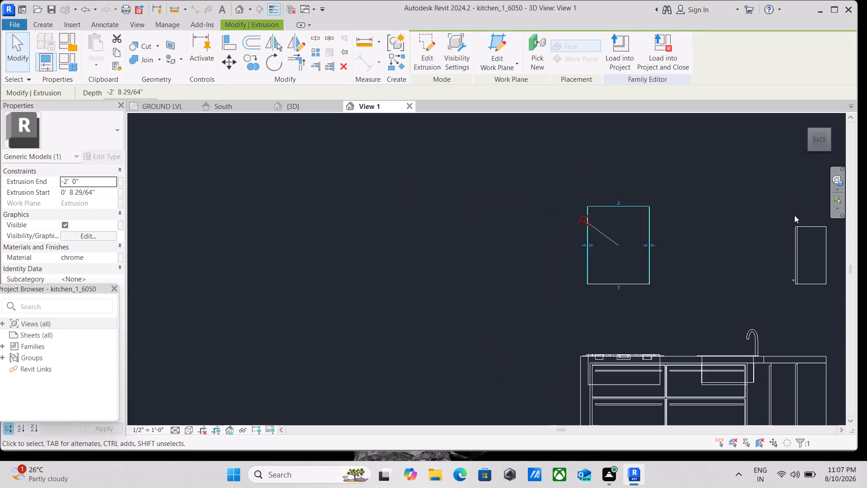
pyautogui.press('Escape')
pyautogui.scroll(-3, 786, 225)
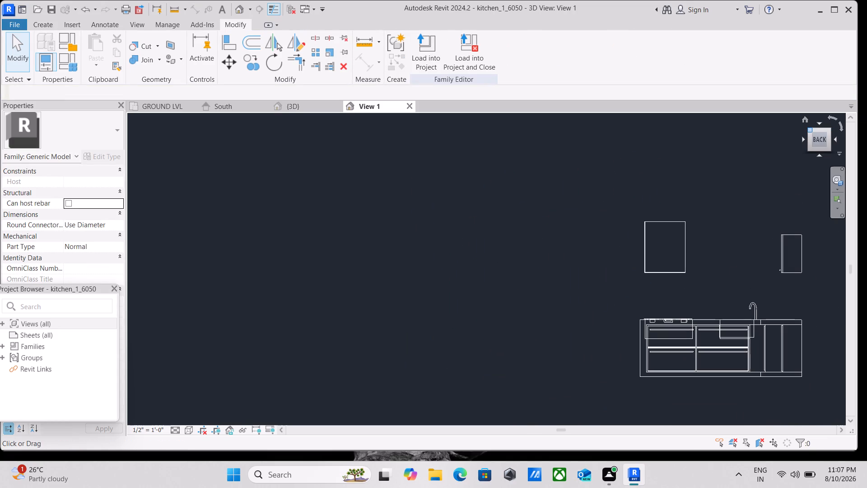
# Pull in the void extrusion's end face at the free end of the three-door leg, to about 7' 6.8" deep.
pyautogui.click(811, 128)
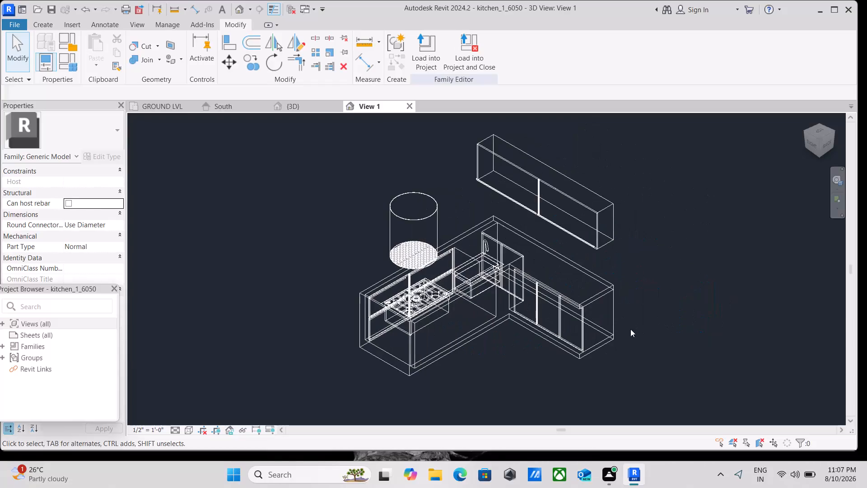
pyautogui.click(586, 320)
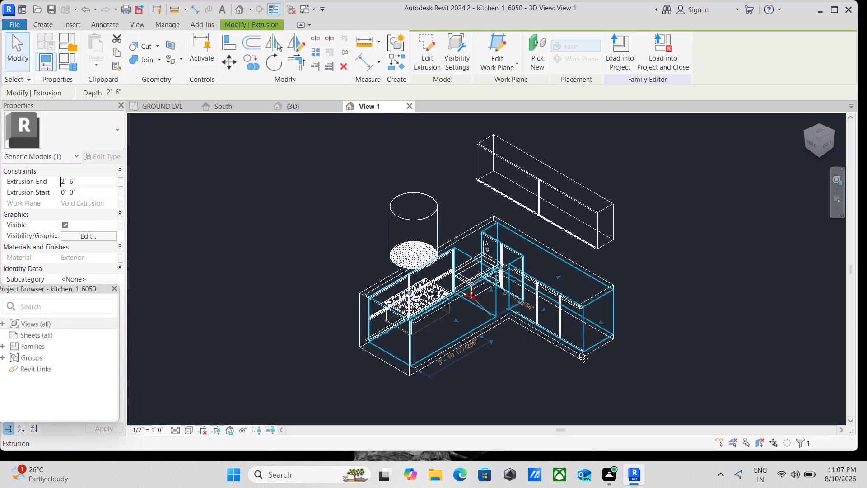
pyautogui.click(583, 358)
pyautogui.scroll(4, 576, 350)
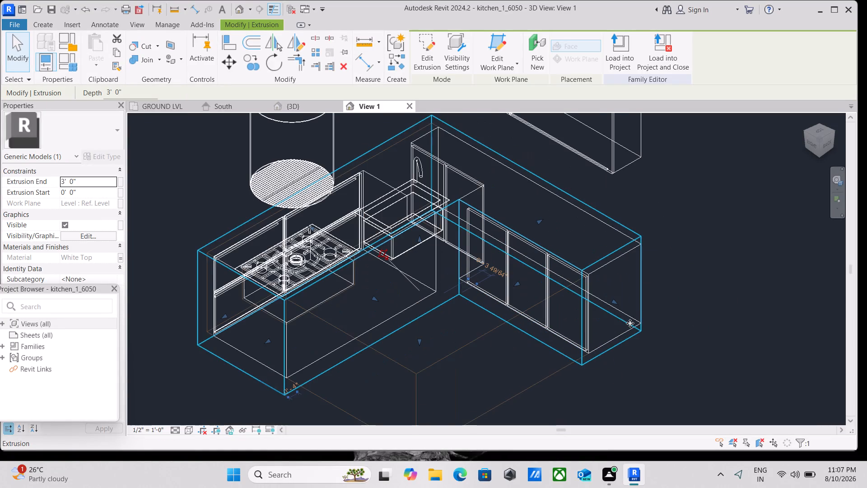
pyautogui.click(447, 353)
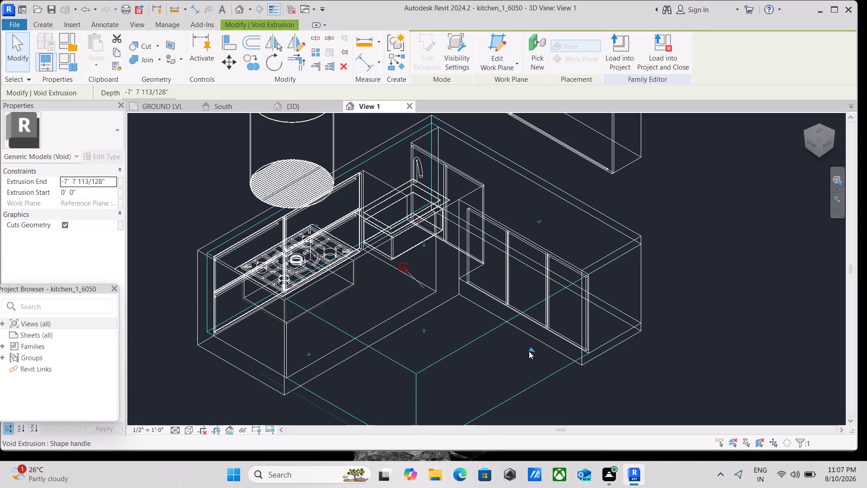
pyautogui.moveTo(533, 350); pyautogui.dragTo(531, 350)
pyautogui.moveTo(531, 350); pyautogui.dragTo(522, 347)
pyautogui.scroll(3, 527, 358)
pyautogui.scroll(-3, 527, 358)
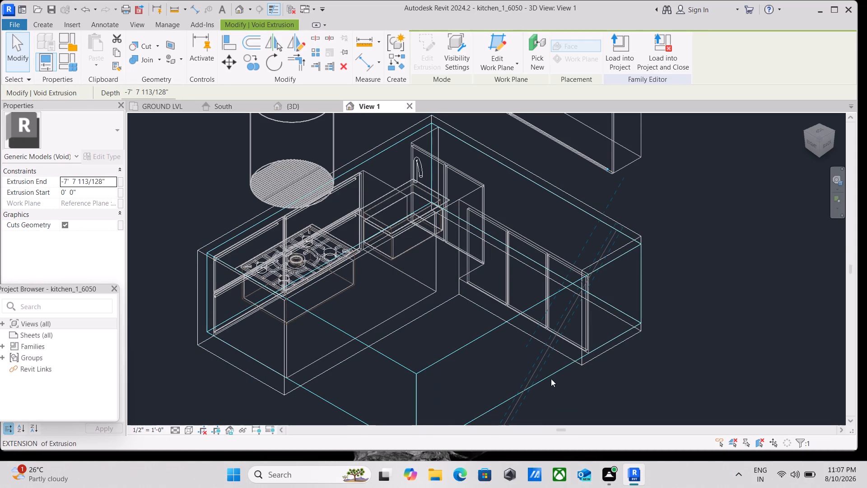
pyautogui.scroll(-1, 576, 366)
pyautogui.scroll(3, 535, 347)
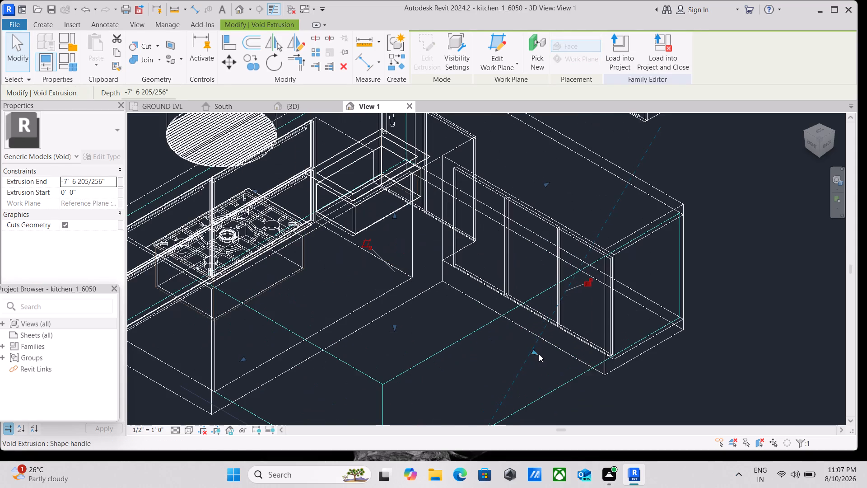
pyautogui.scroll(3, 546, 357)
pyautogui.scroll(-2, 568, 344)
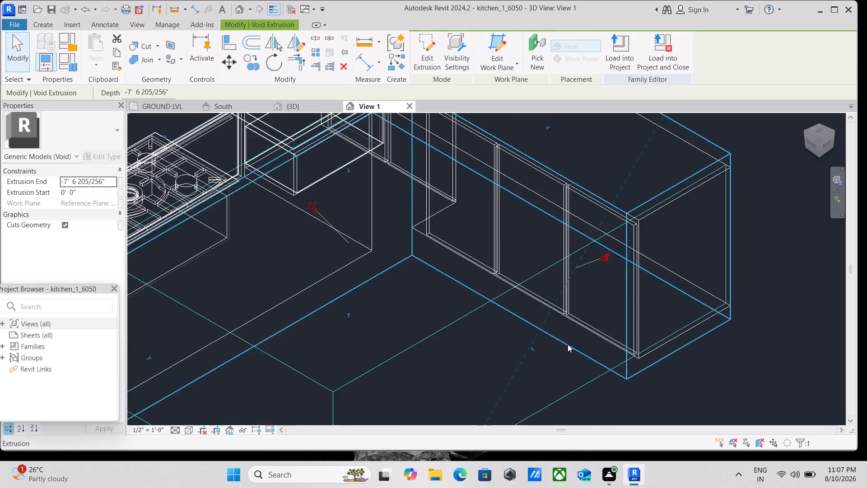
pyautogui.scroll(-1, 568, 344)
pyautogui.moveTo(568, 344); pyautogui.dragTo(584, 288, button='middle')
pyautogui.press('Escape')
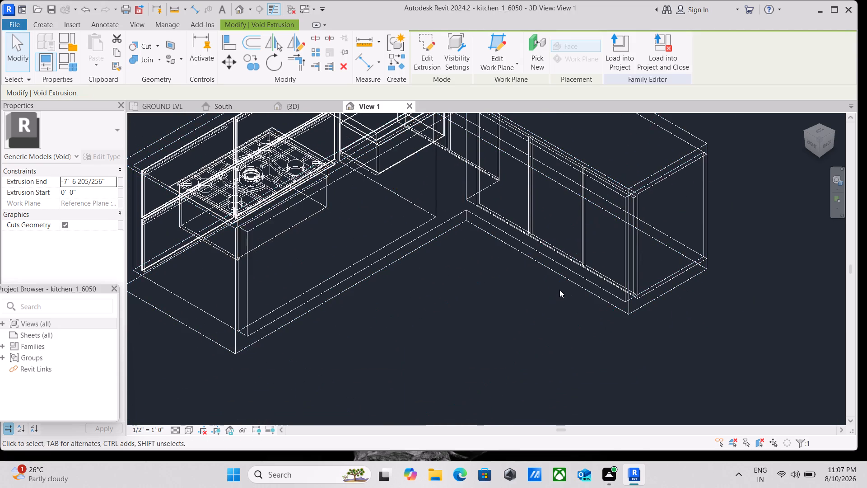
# Examine the L-shaped base cabinets, wall cabinet and shortened hood from several sides.
pyautogui.scroll(-2, 559, 289)
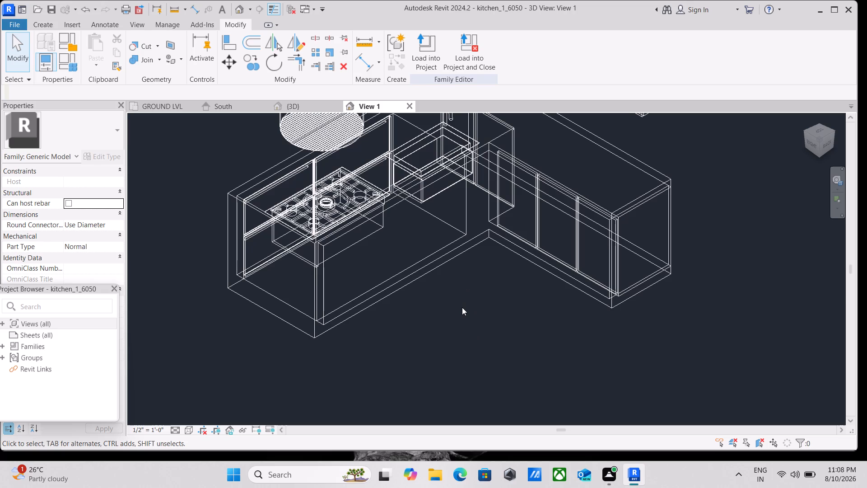
pyautogui.scroll(-1, 631, 103)
pyautogui.scroll(-3, 539, 212)
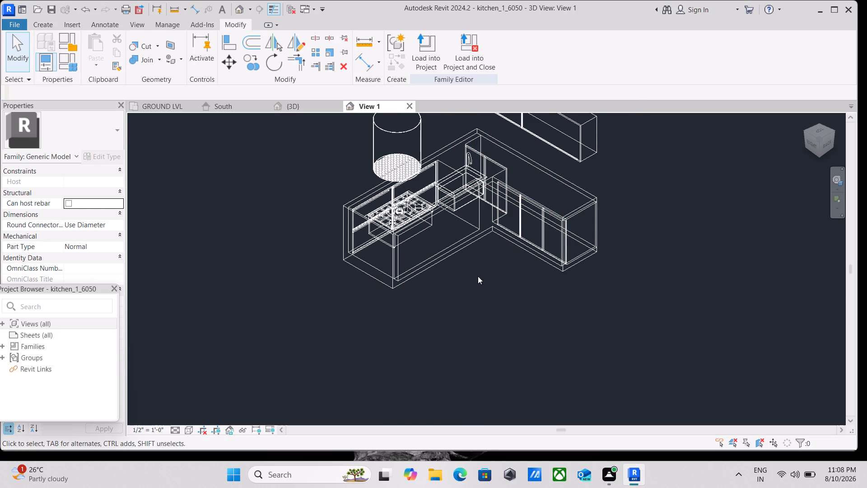
pyautogui.click(827, 135)
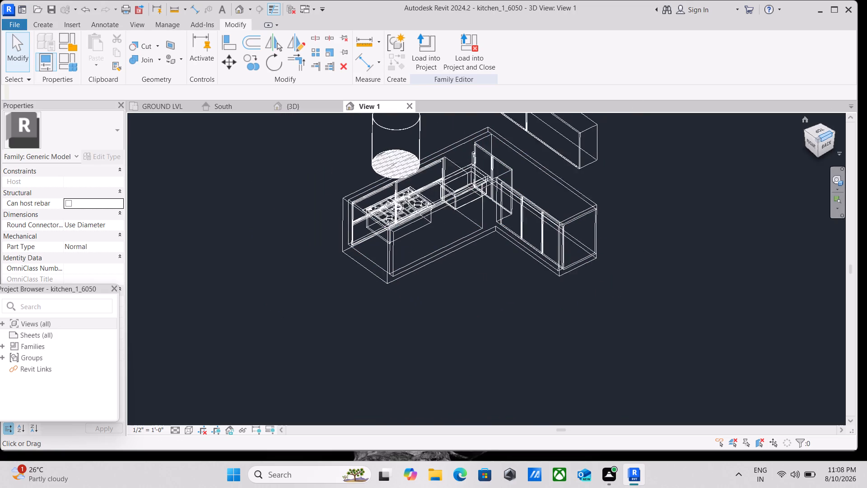
pyautogui.click(809, 141)
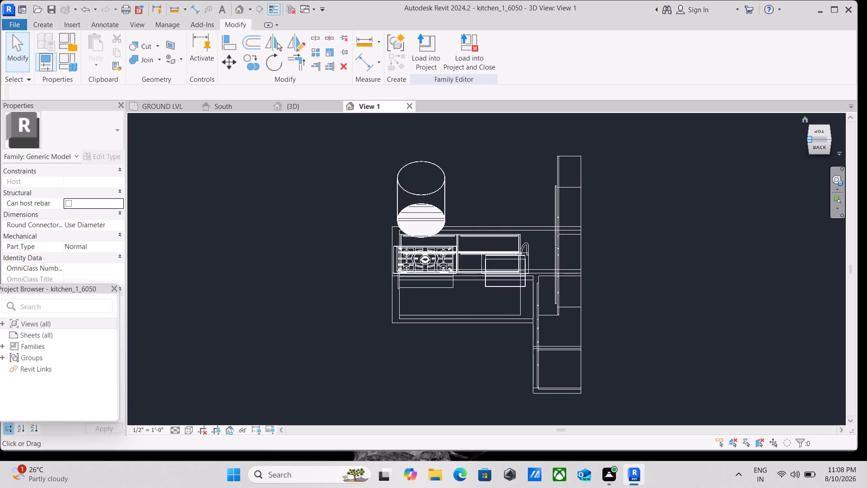
pyautogui.scroll(3, 499, 360)
pyautogui.scroll(-4, 433, 386)
pyautogui.moveTo(480, 373); pyautogui.dragTo(481, 371, button='middle')
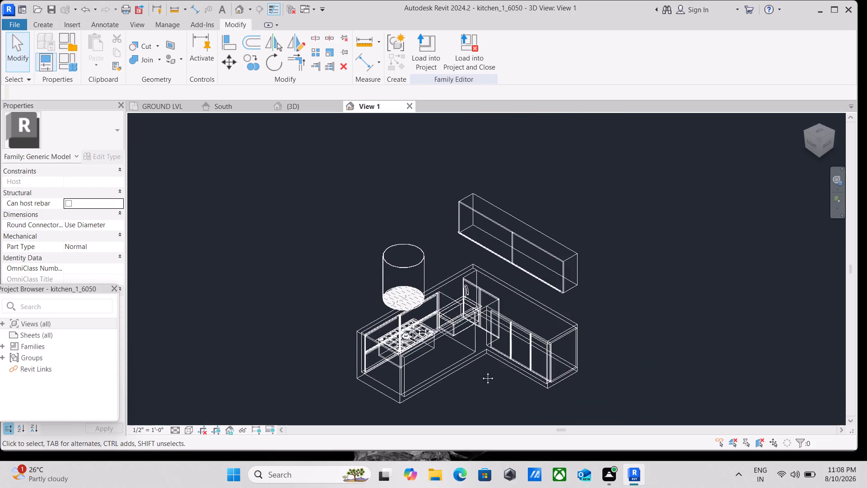
pyautogui.moveTo(481, 371); pyautogui.dragTo(514, 217, button='middle')
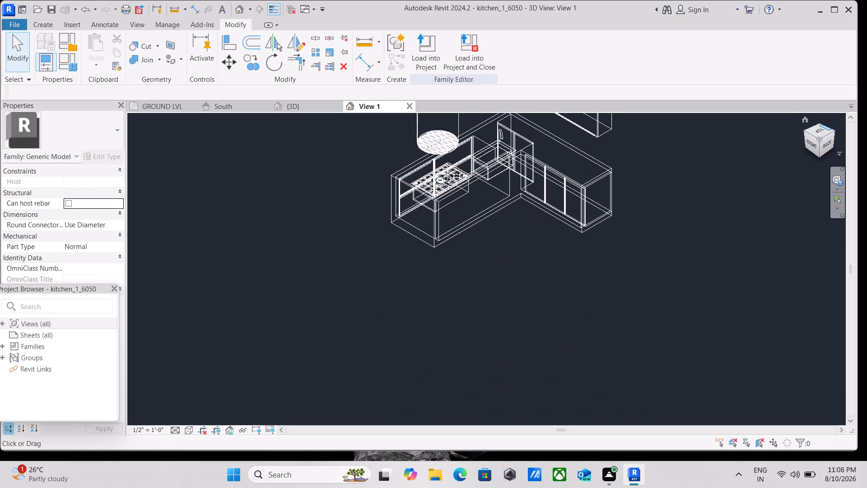
pyautogui.click(837, 131)
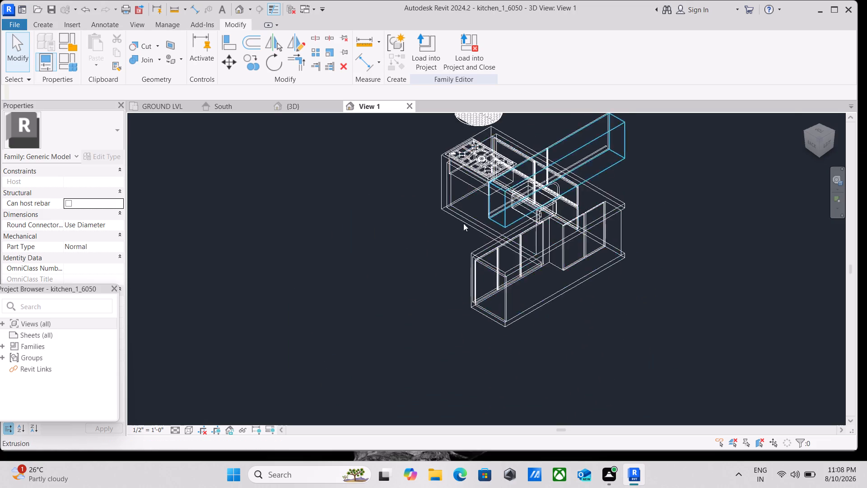
pyautogui.scroll(-3, 364, 253)
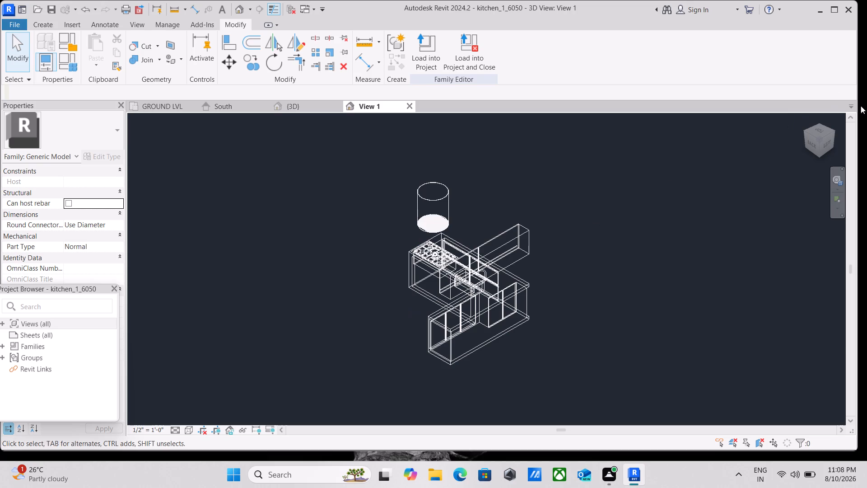
pyautogui.click(806, 131)
pyautogui.scroll(-3, 665, 232)
pyautogui.scroll(-2, 558, 366)
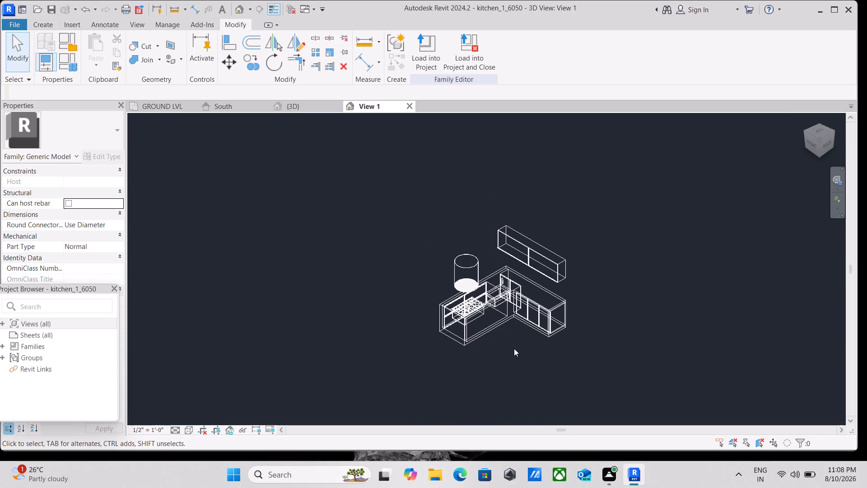
# Pull the void extrusion's end face further in along the three-door leg, shortening the void to about 6' 6" deep.
pyautogui.click(498, 323)
pyautogui.scroll(4, 510, 338)
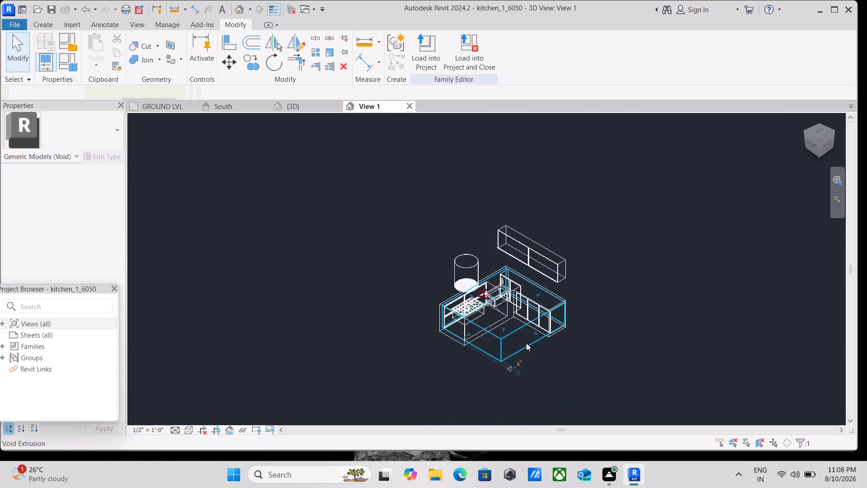
pyautogui.scroll(7, 526, 343)
pyautogui.scroll(4, 572, 320)
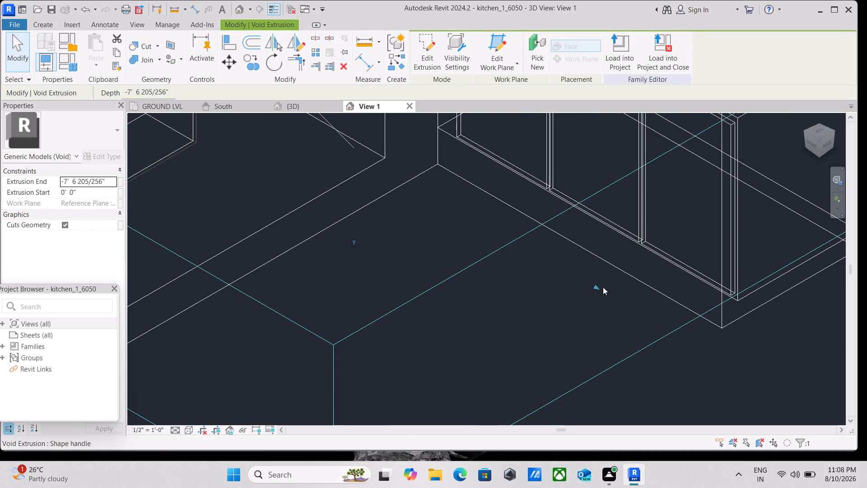
pyautogui.moveTo(598, 286); pyautogui.dragTo(577, 268)
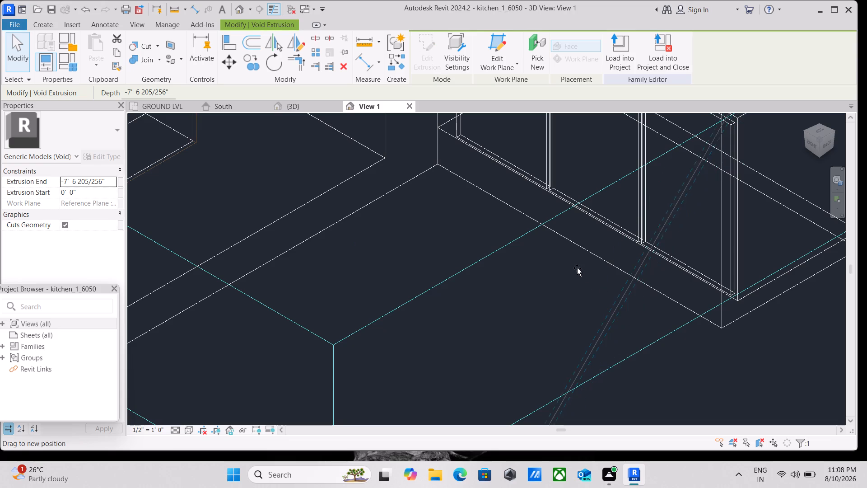
pyautogui.moveTo(577, 268); pyautogui.dragTo(531, 236)
pyautogui.scroll(-6, 538, 237)
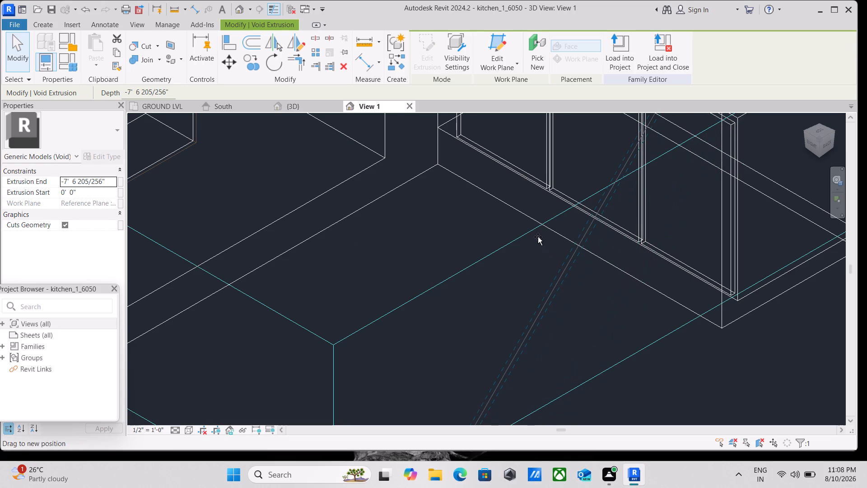
pyautogui.scroll(-5, 538, 237)
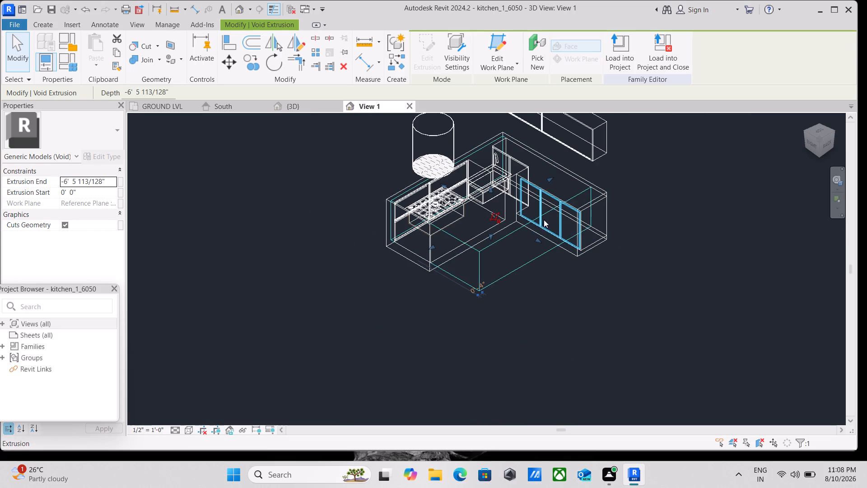
pyautogui.press('Escape')
pyautogui.scroll(3, 570, 235)
pyautogui.scroll(1, 592, 198)
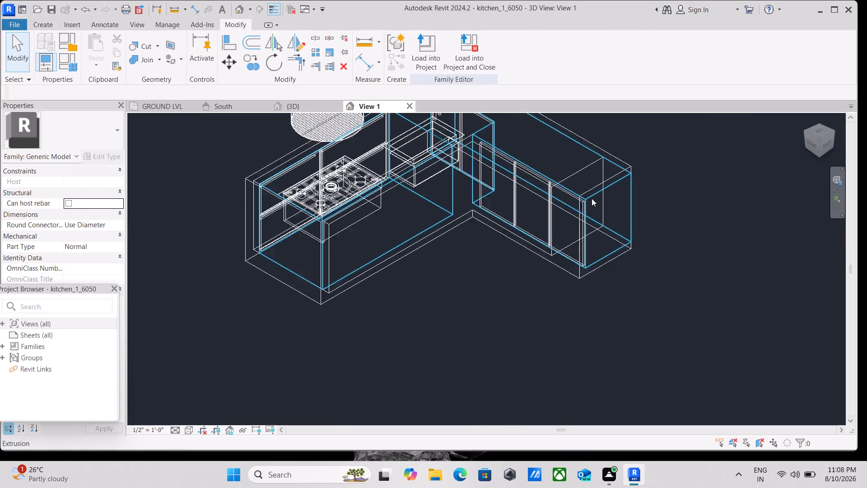
# Pull in the 3' 0" White Top extrusion's end face at the free end of the three-door leg, to about the last door's divider.
pyautogui.scroll(2, 592, 198)
pyautogui.press('Escape')
pyautogui.click(587, 193)
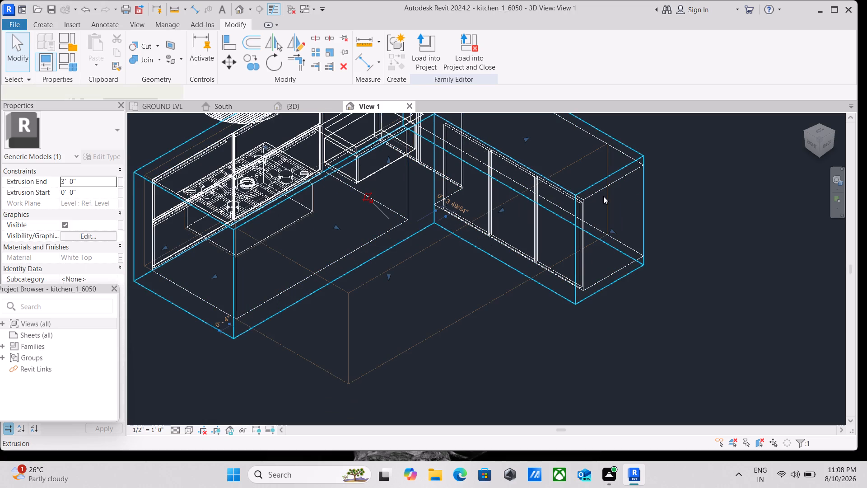
pyautogui.moveTo(614, 232); pyautogui.dragTo(598, 213)
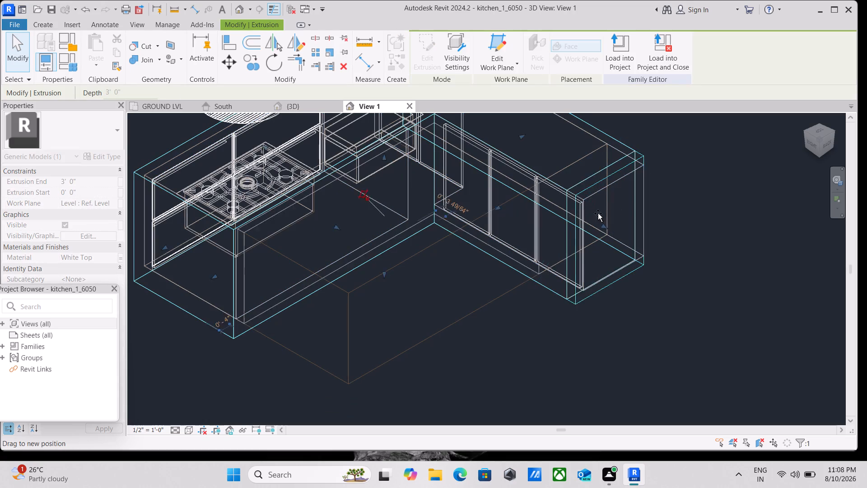
pyautogui.moveTo(598, 213); pyautogui.dragTo(583, 189)
pyautogui.scroll(-3, 599, 195)
pyautogui.press('Escape')
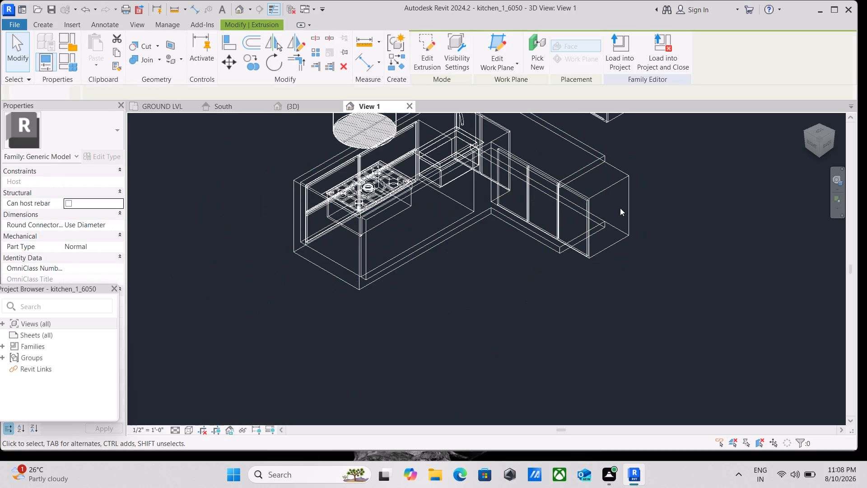
# Pull in the 2' 6" cabinet body extrusion's end face on the three-door leg to the divider before the last door.
pyautogui.scroll(1, 591, 213)
pyautogui.click(589, 208)
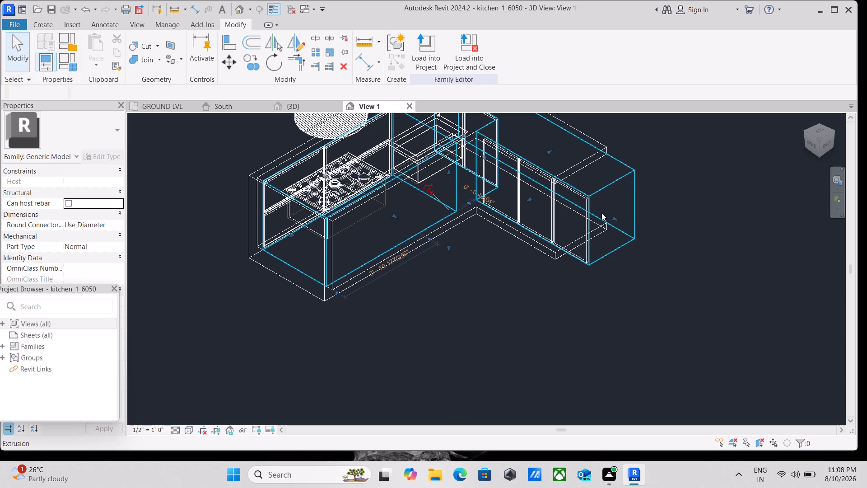
pyautogui.scroll(4, 603, 216)
pyautogui.moveTo(615, 214); pyautogui.dragTo(554, 175)
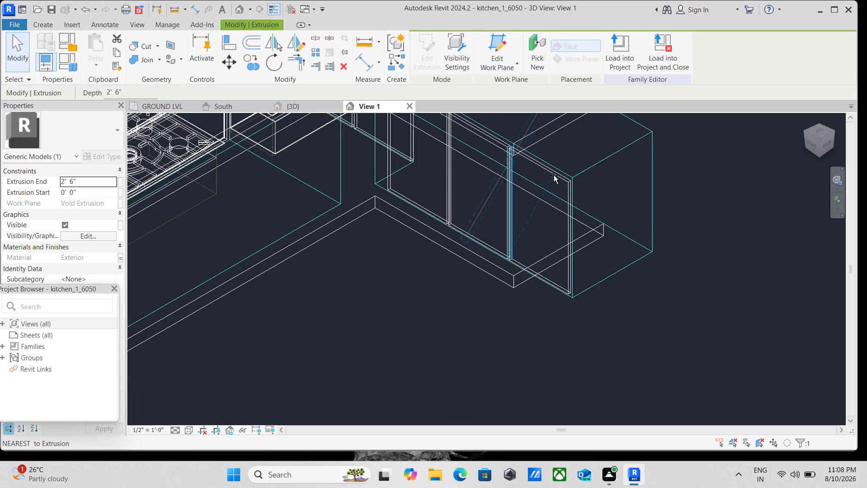
pyautogui.scroll(-4, 559, 175)
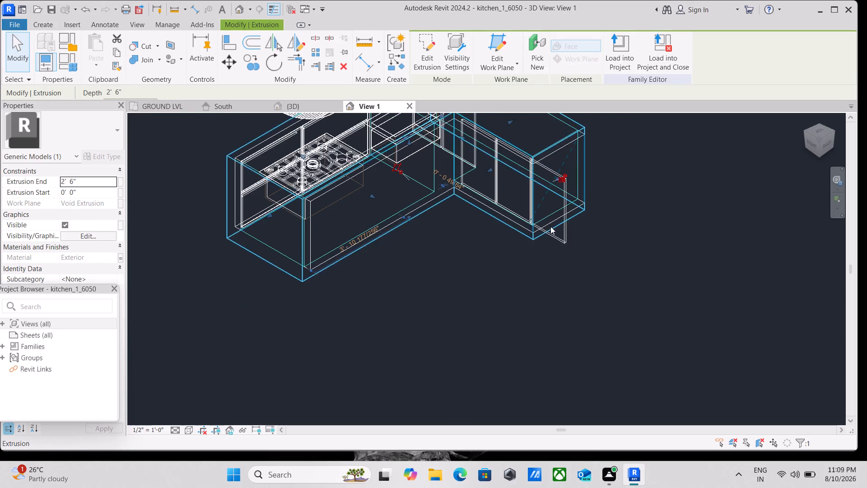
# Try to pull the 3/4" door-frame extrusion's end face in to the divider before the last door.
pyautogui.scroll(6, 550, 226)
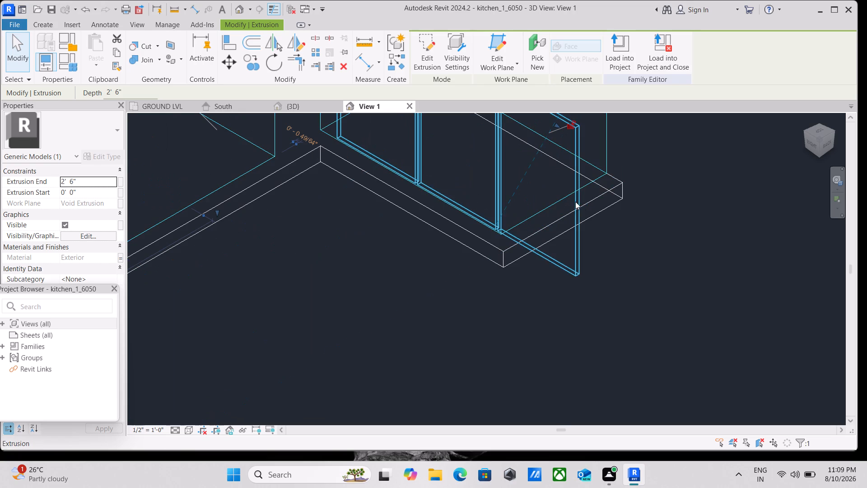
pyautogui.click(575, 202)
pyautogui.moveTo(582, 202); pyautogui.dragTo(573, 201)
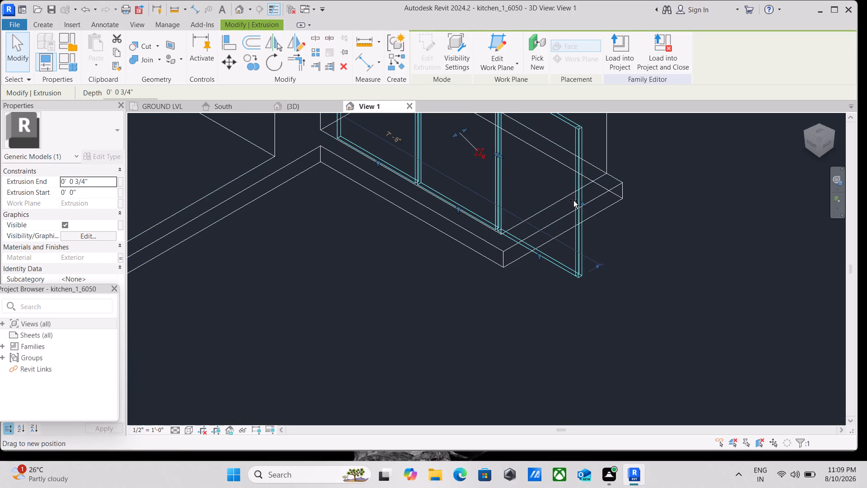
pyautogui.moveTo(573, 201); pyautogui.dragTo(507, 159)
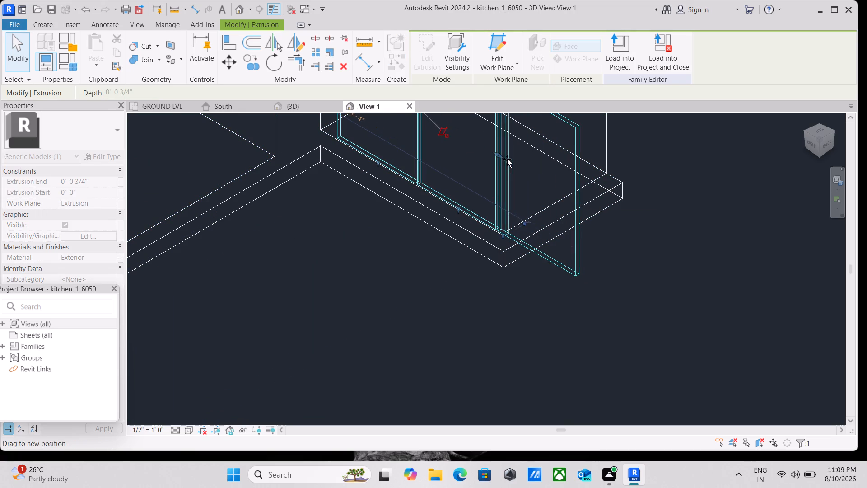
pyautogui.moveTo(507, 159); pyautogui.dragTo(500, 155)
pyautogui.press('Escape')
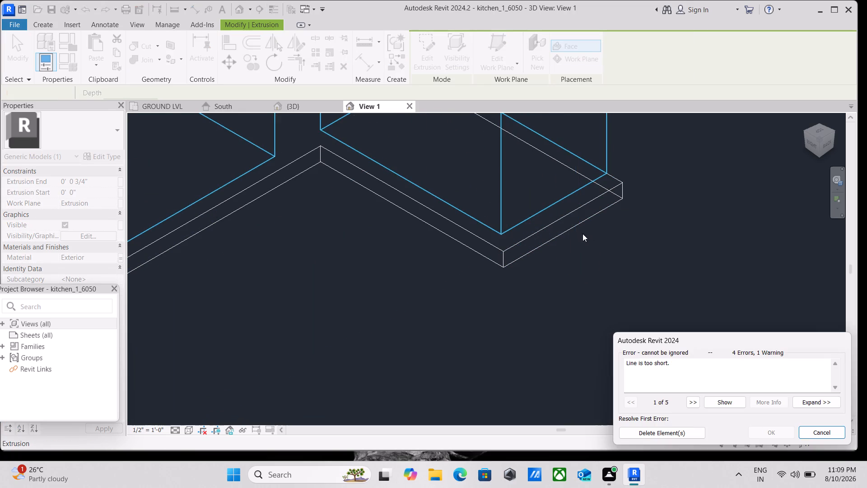
# Pull the door-frame extrusion's end face partway in, narrowing the last door and bringing the dimension to about 6' 9".
pyautogui.scroll(-3, 566, 234)
pyautogui.click(575, 216)
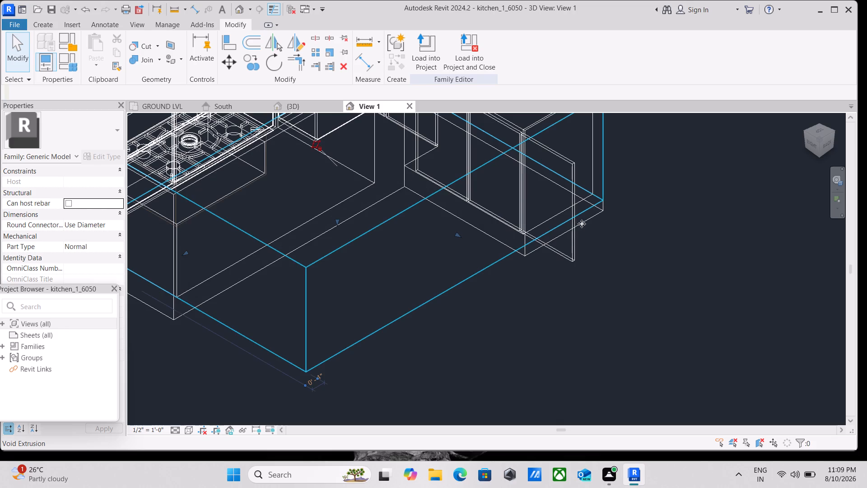
pyautogui.click(571, 167)
pyautogui.rightClick(571, 167)
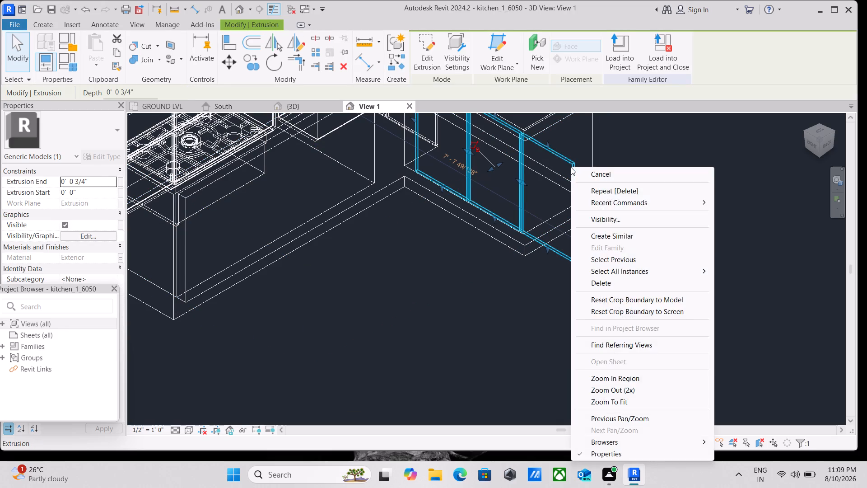
pyautogui.press('Escape')
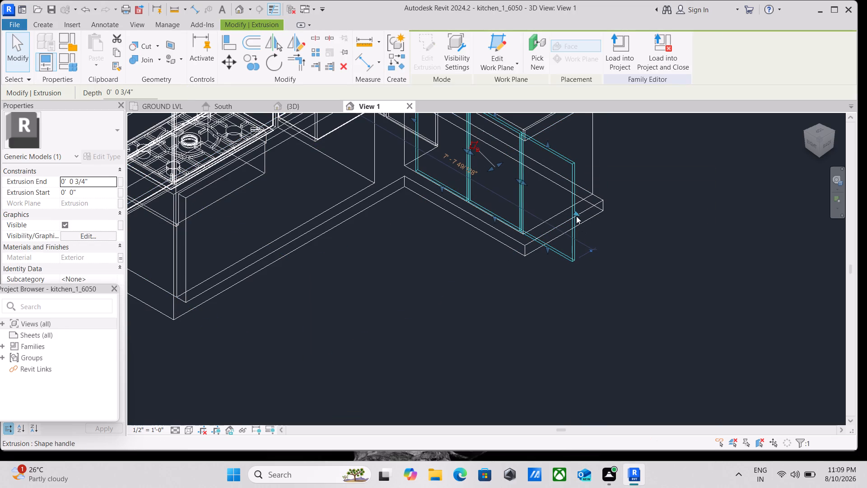
pyautogui.moveTo(576, 216); pyautogui.dragTo(542, 193)
# Pull the void extrusion's end face slightly inward at the free end of the shortened three-door leg.
pyautogui.click(566, 225)
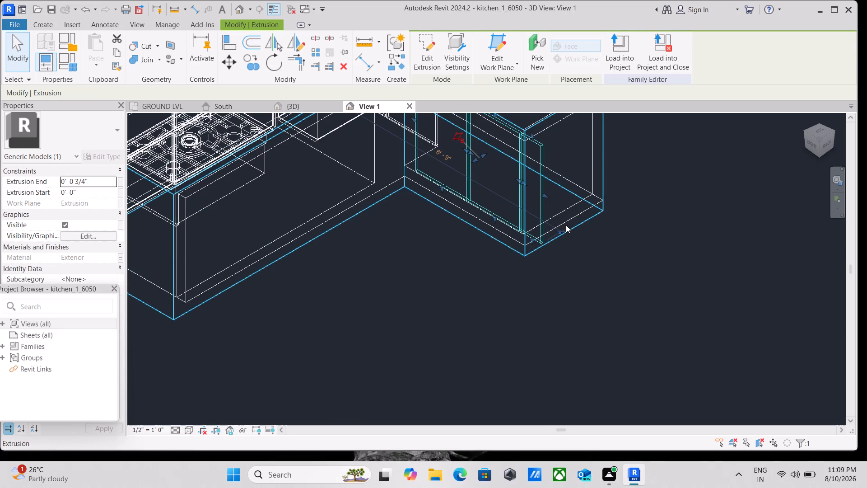
pyautogui.scroll(3, 557, 234)
pyautogui.scroll(-3, 537, 240)
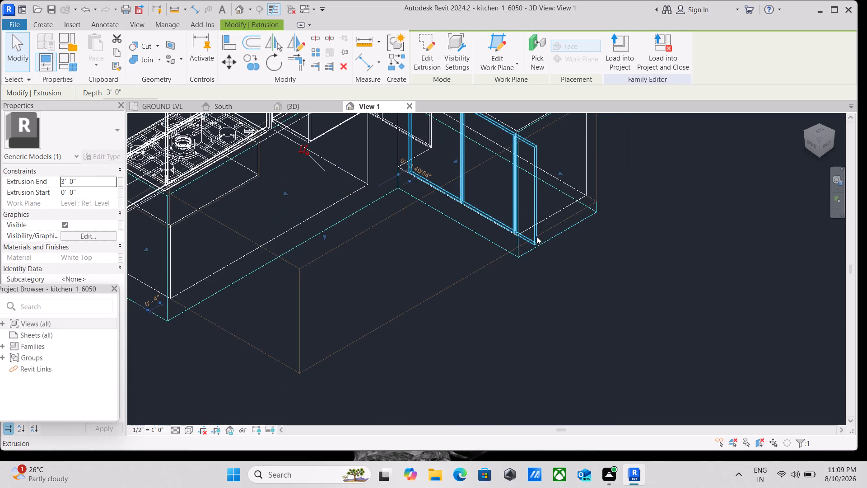
pyautogui.scroll(-3, 530, 199)
pyautogui.scroll(2, 524, 182)
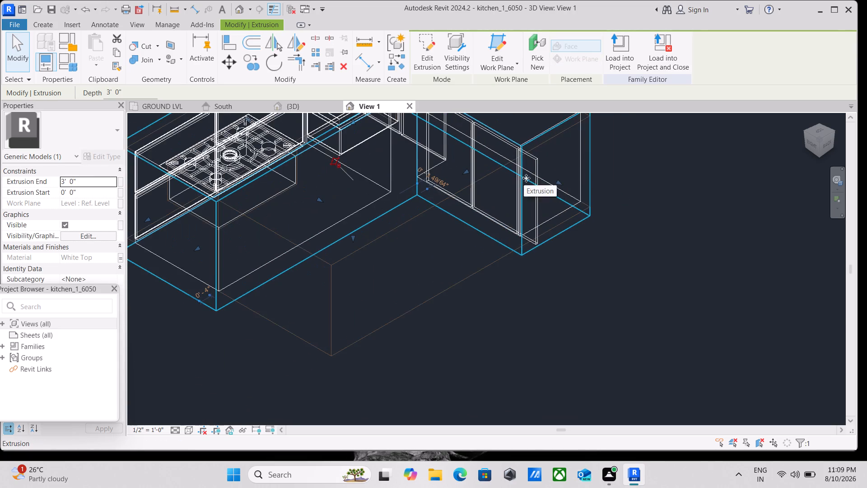
pyautogui.click(411, 215)
pyautogui.moveTo(466, 238); pyautogui.dragTo(465, 238)
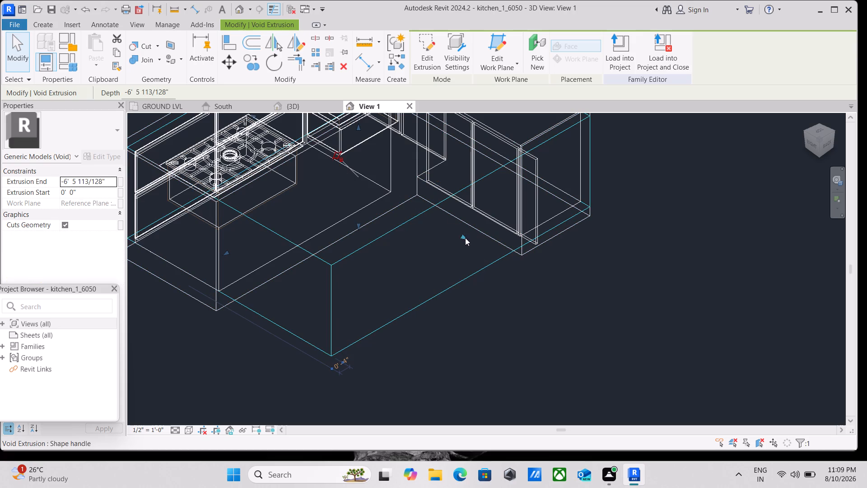
pyautogui.moveTo(465, 238); pyautogui.dragTo(453, 227)
pyautogui.scroll(-1, 472, 230)
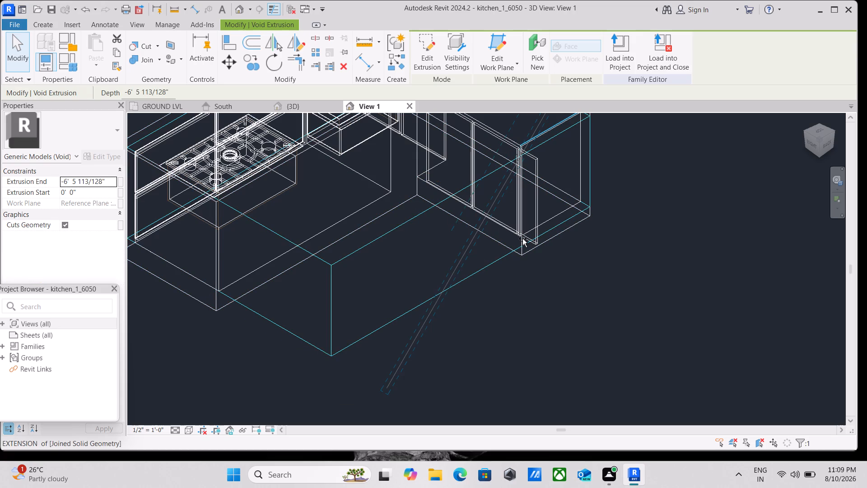
pyautogui.scroll(-3, 518, 239)
pyautogui.press('Escape')
# Pull the door-frame extrusion's end face further in until it meets the shortened cabinet's free end.
pyautogui.scroll(3, 508, 216)
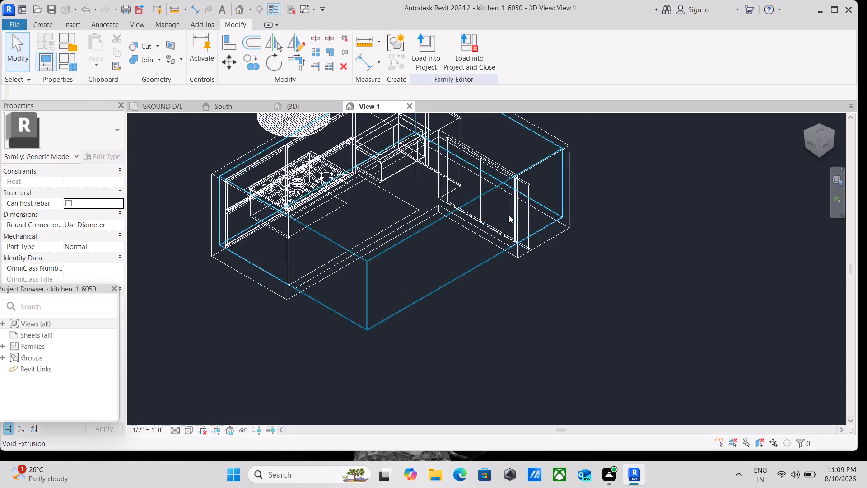
pyautogui.click(533, 205)
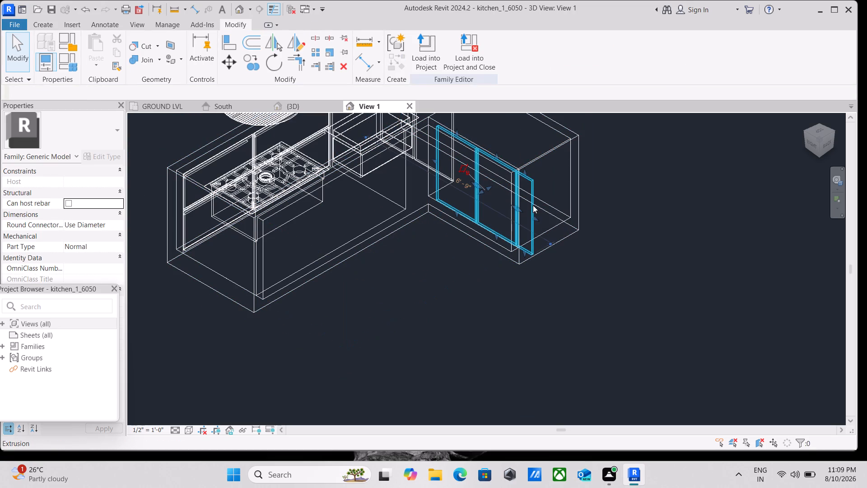
pyautogui.moveTo(534, 215); pyautogui.dragTo(523, 211)
pyautogui.press('Escape')
pyautogui.scroll(-6, 551, 224)
# Load the kitchen_1_6050 family into the apartment project, overwriting the existing version and its parameter values.
pyautogui.moveTo(559, 238); pyautogui.dragTo(559, 238, button='middle')
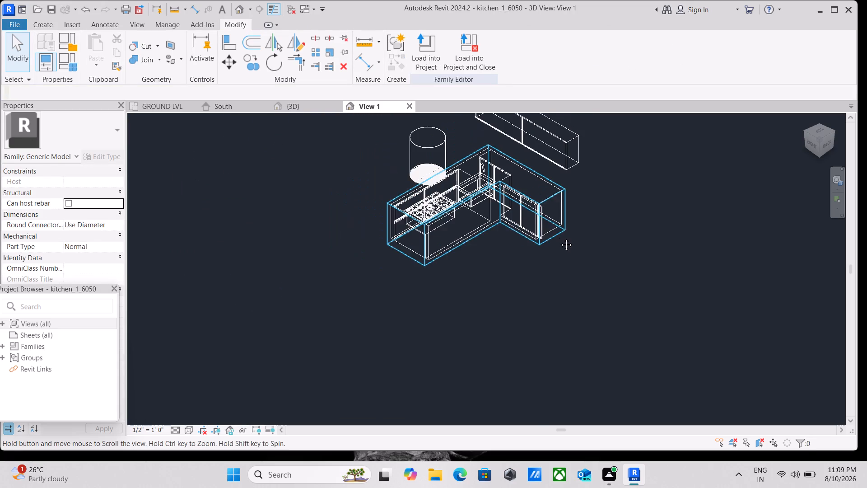
pyautogui.moveTo(559, 238); pyautogui.dragTo(558, 260, button='middle')
pyautogui.press('Escape')
pyautogui.moveTo(598, 213); pyautogui.dragTo(592, 247, button='middle')
pyautogui.click(424, 52)
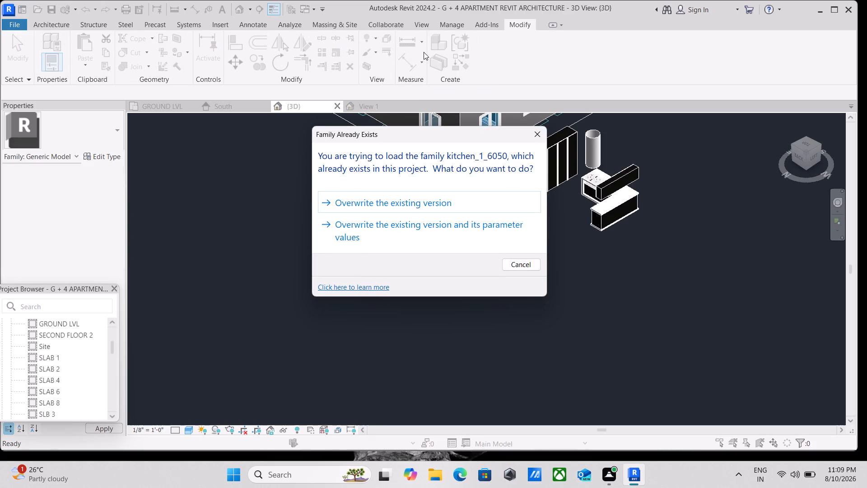
pyautogui.click(430, 227)
# View the reloaded kitchen unit beside the ground floor model from the top.
pyautogui.scroll(-3, 527, 222)
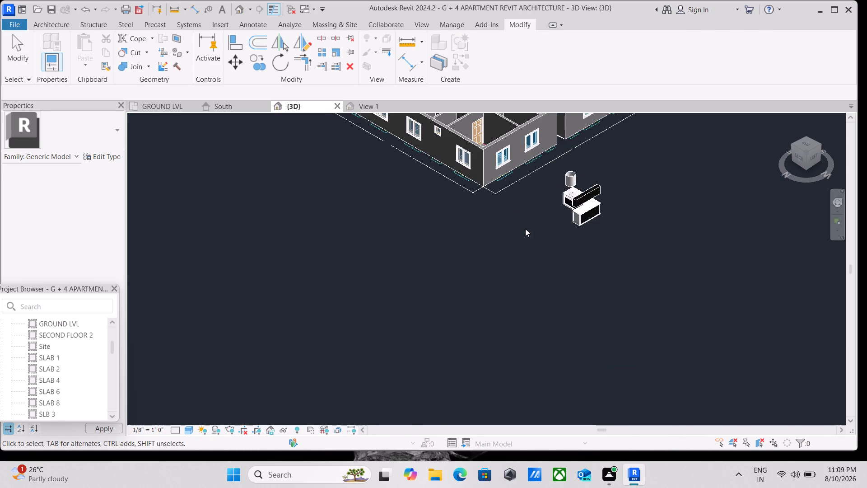
pyautogui.scroll(-1, 525, 229)
pyautogui.moveTo(525, 229); pyautogui.dragTo(467, 294, button='middle')
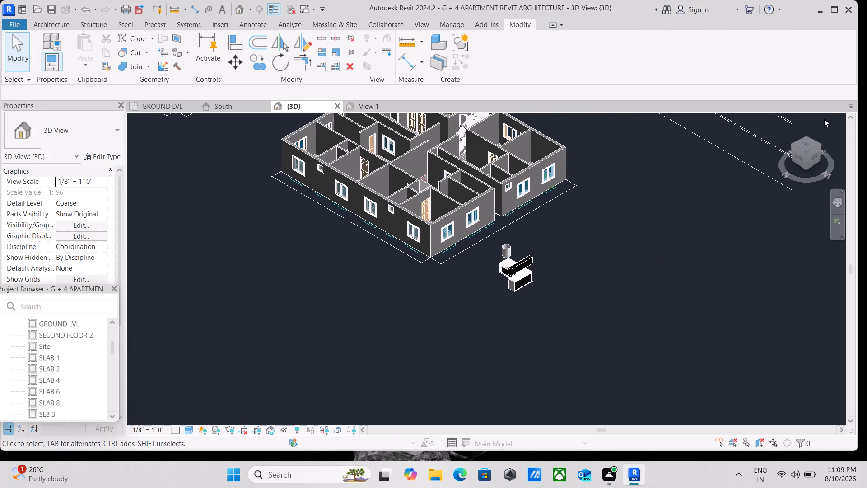
pyautogui.click(803, 143)
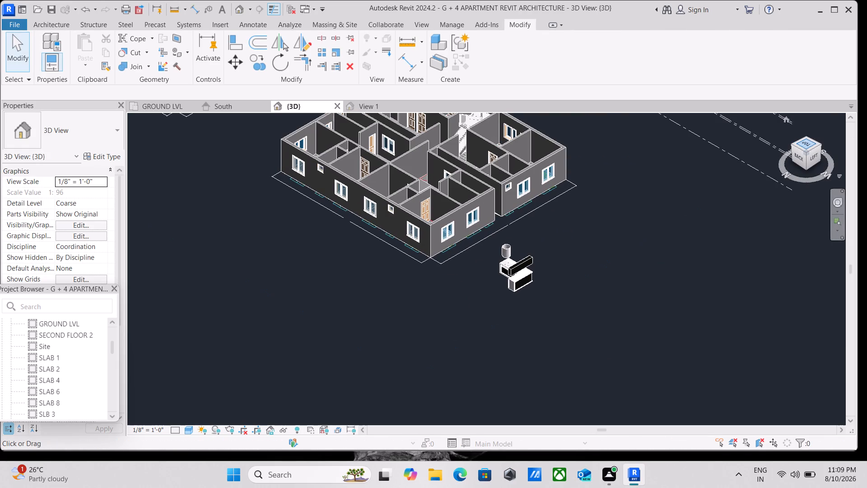
pyautogui.scroll(4, 408, 381)
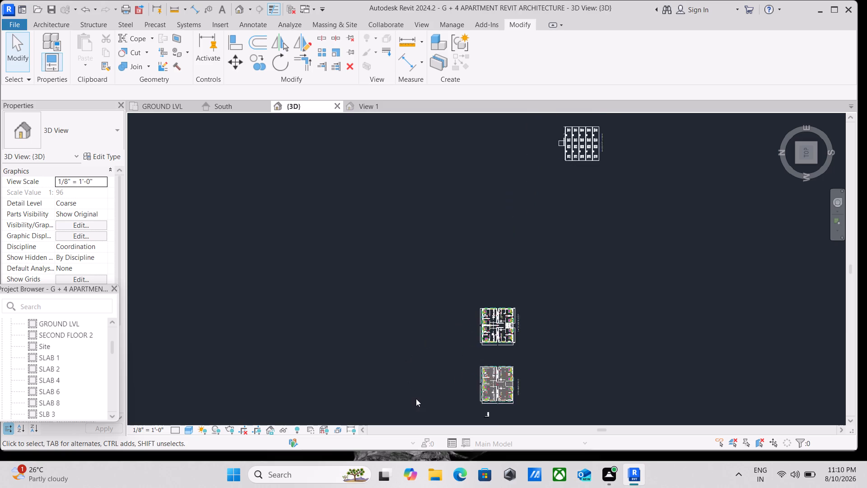
pyautogui.moveTo(422, 385); pyautogui.dragTo(456, 204, button='middle')
pyautogui.scroll(3, 573, 225)
pyautogui.scroll(4, 469, 255)
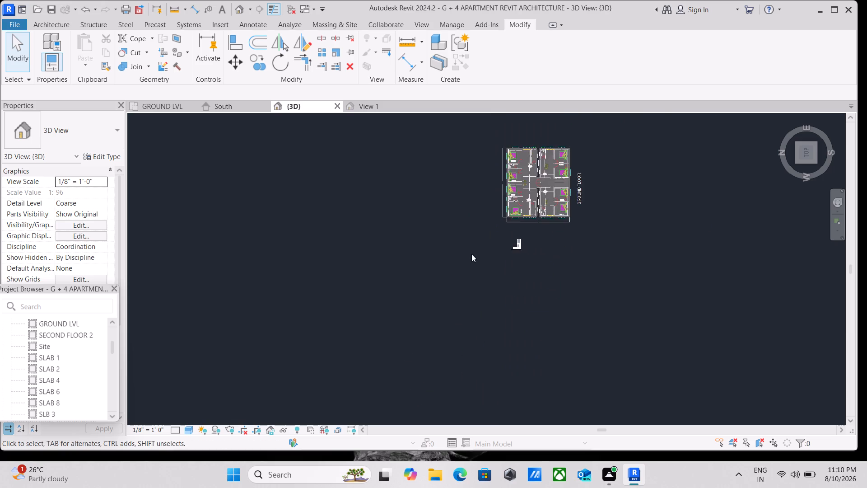
pyautogui.scroll(5, 602, 251)
pyautogui.scroll(4, 552, 230)
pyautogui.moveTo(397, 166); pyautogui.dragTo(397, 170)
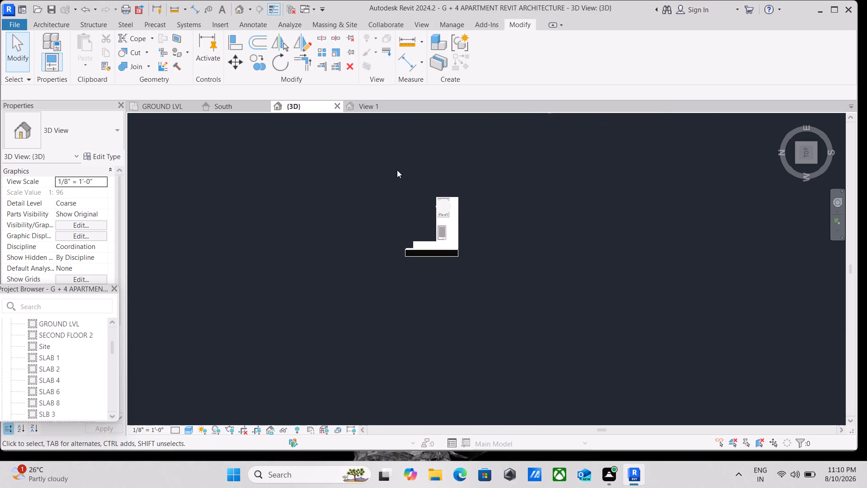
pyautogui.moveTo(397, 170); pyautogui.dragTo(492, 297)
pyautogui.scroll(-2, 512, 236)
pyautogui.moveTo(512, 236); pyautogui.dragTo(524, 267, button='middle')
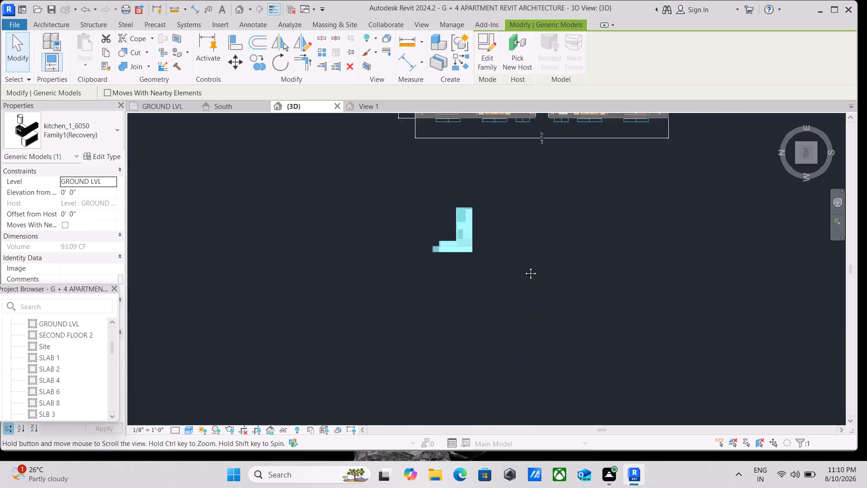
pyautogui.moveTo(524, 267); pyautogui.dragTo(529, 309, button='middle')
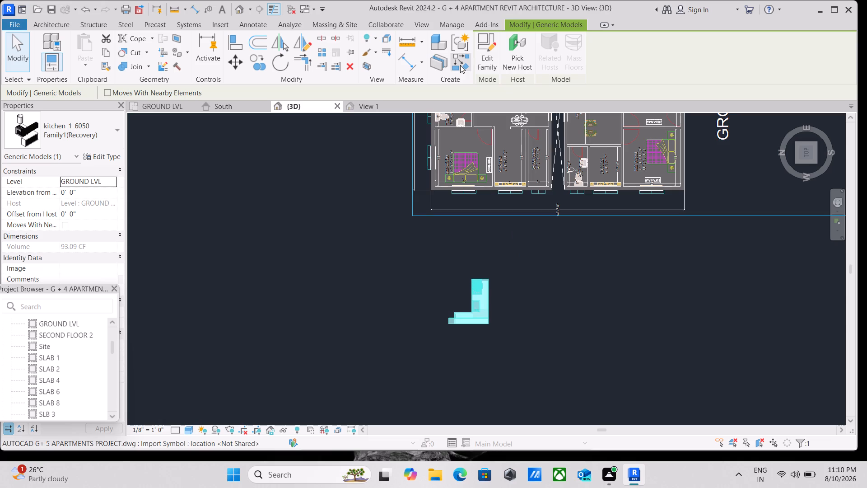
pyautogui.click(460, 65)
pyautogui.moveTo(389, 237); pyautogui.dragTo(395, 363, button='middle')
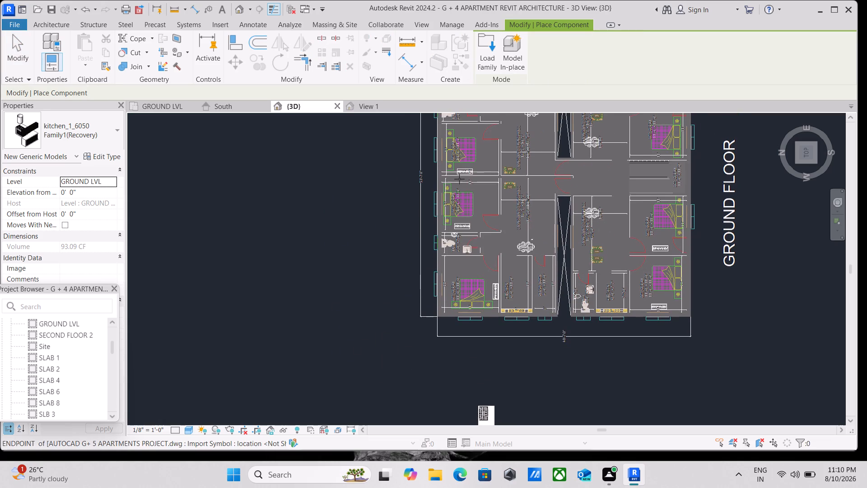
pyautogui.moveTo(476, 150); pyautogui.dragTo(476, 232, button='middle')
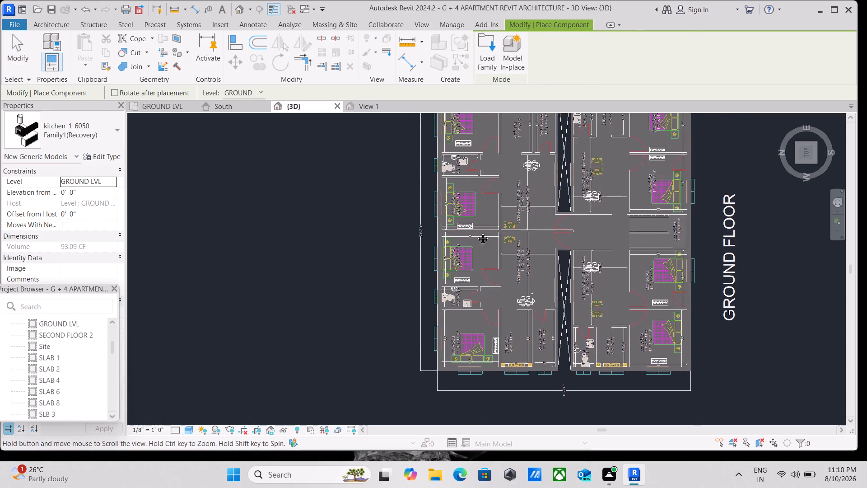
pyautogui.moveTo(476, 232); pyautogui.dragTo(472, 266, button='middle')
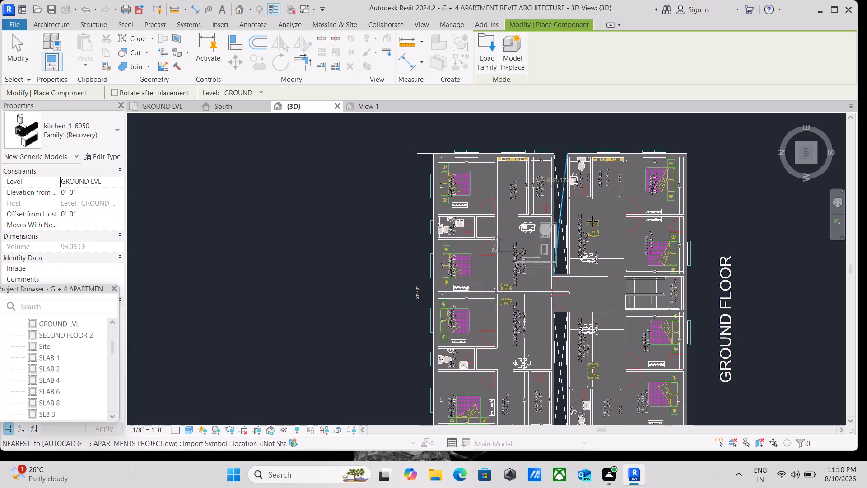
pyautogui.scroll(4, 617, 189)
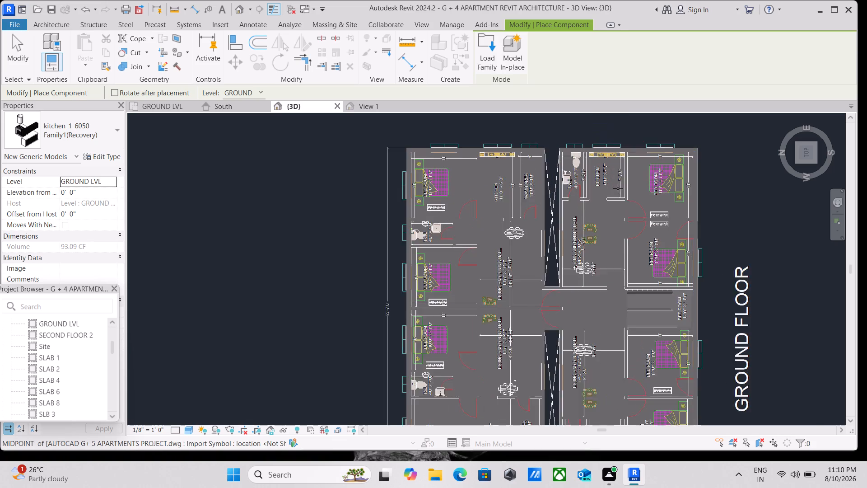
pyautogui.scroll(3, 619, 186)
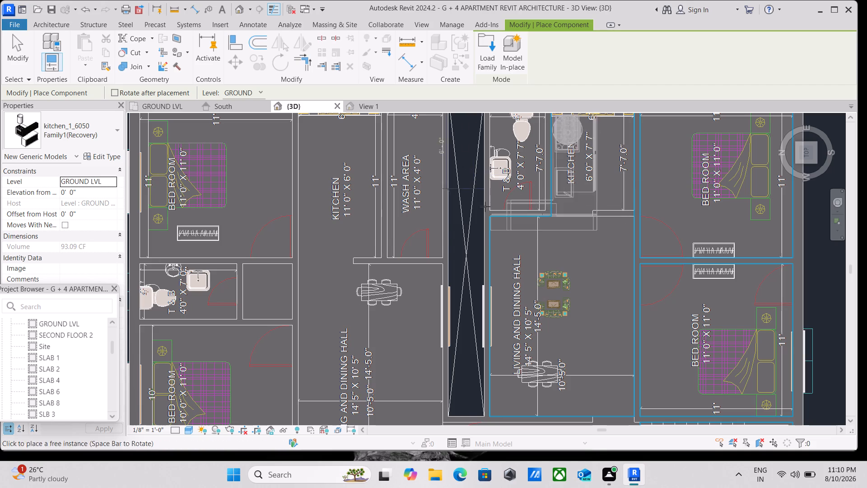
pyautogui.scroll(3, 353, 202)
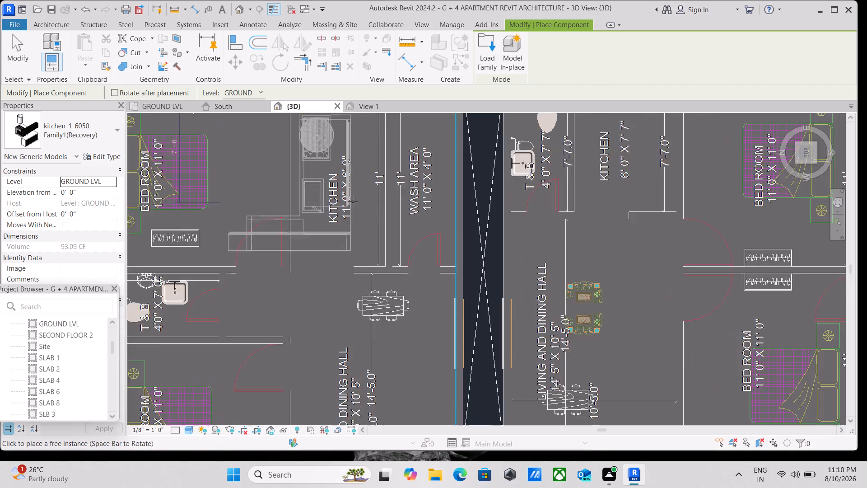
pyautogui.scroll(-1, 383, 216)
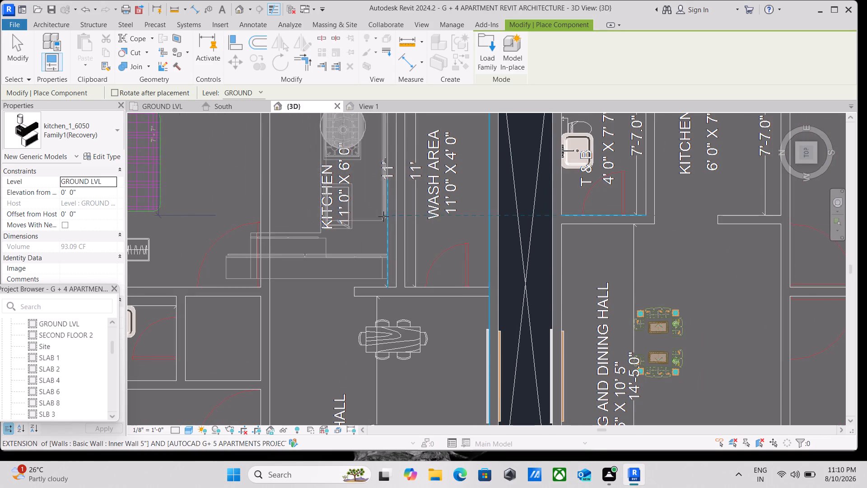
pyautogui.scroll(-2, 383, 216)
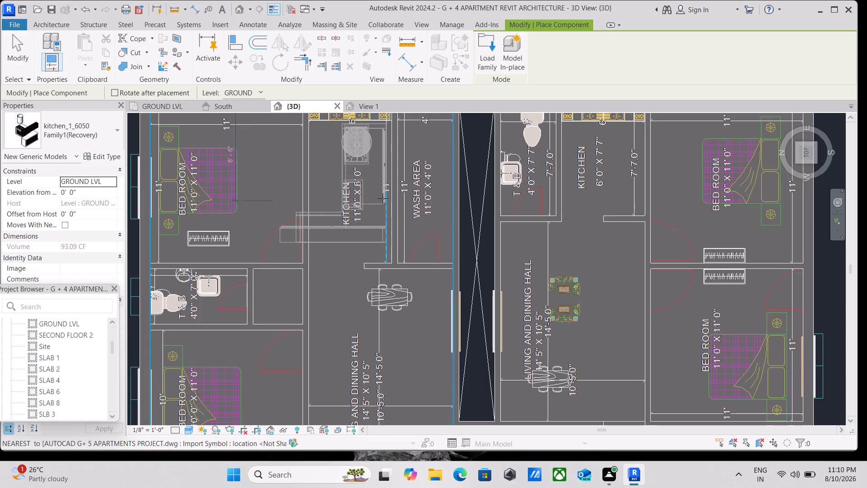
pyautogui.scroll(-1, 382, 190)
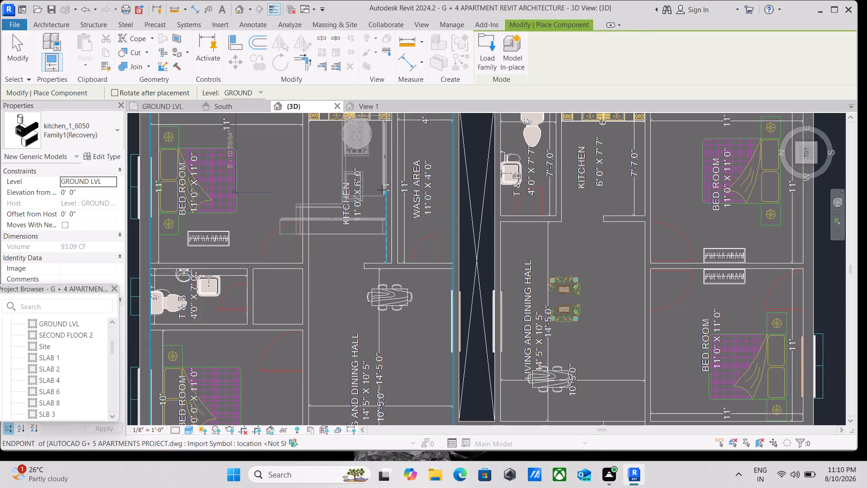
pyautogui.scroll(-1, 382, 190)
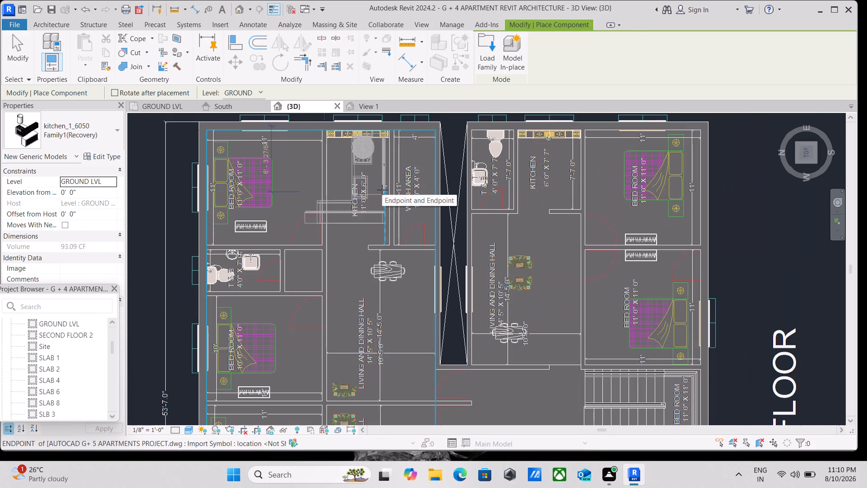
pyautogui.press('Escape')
# Examine the kitchen, wash area and living-dining layouts of the two upper apartments on the ground floor plan.
pyautogui.scroll(-1, 270, 207)
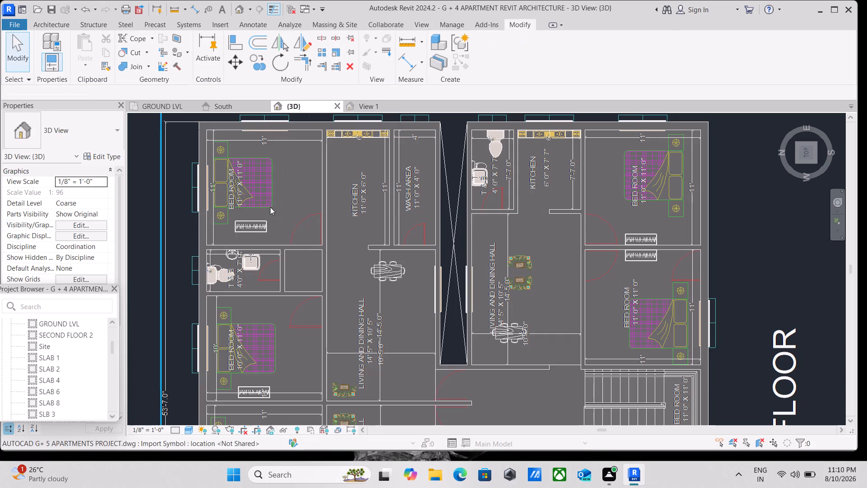
pyautogui.scroll(-3, 270, 207)
pyautogui.moveTo(323, 210); pyautogui.dragTo(368, 196, button='middle')
pyautogui.scroll(7, 366, 196)
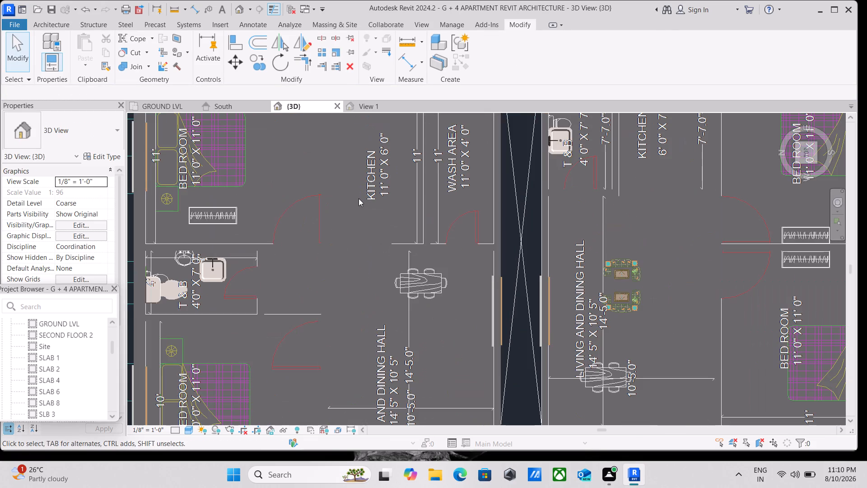
pyautogui.scroll(-2, 359, 198)
pyautogui.middleClick(359, 198)
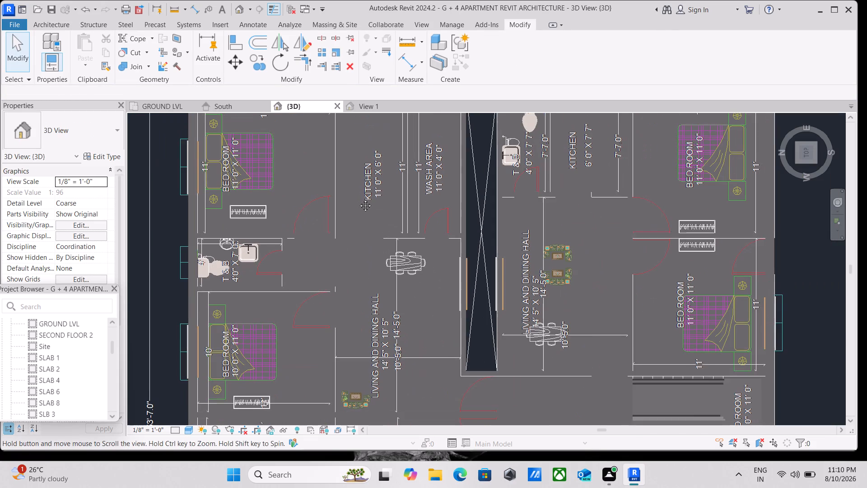
pyautogui.scroll(-2, 359, 199)
pyautogui.scroll(-1, 492, 212)
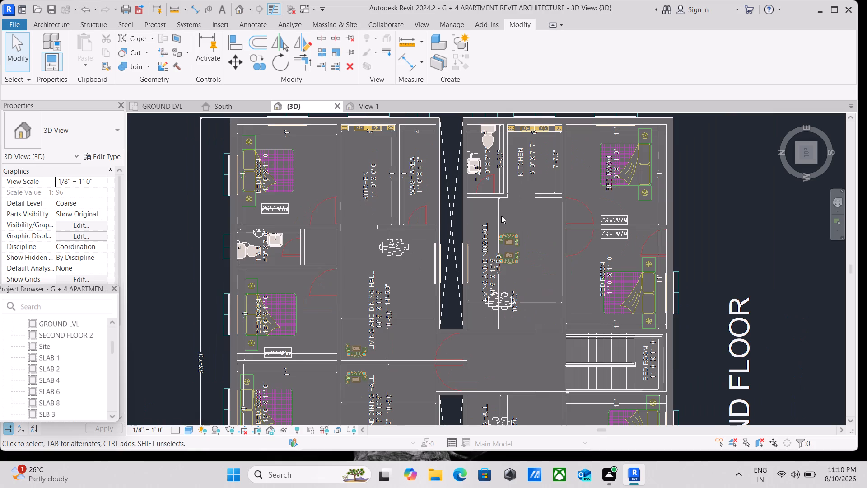
pyautogui.scroll(-1, 506, 217)
pyautogui.moveTo(506, 217); pyautogui.dragTo(524, 194, button='middle')
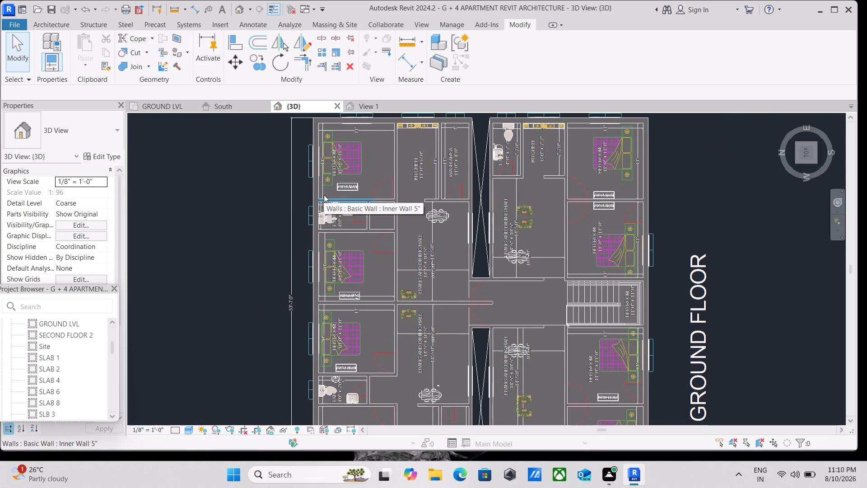
pyautogui.scroll(4, 340, 176)
pyautogui.scroll(-2, 346, 169)
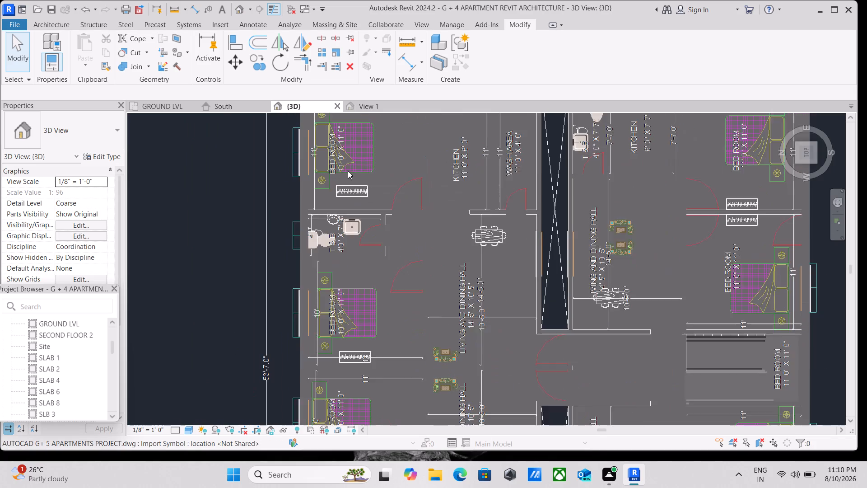
pyautogui.moveTo(365, 171); pyautogui.dragTo(366, 192, button='middle')
pyautogui.scroll(-1, 365, 171)
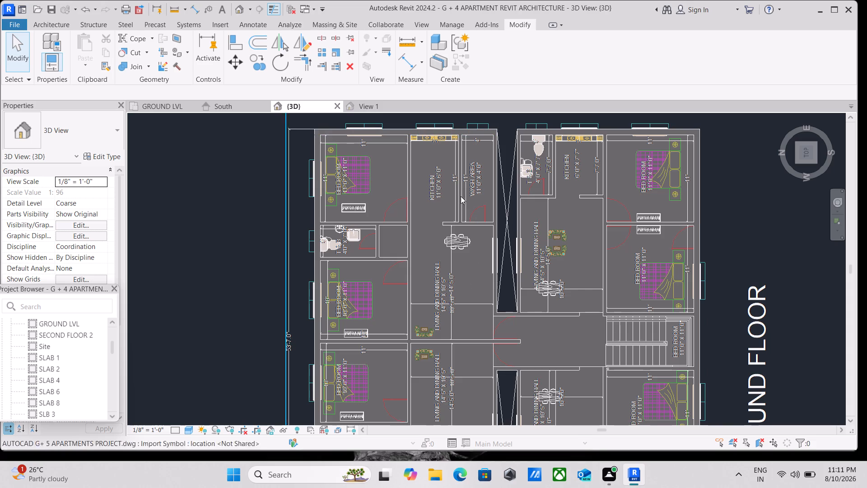
pyautogui.scroll(2, 456, 192)
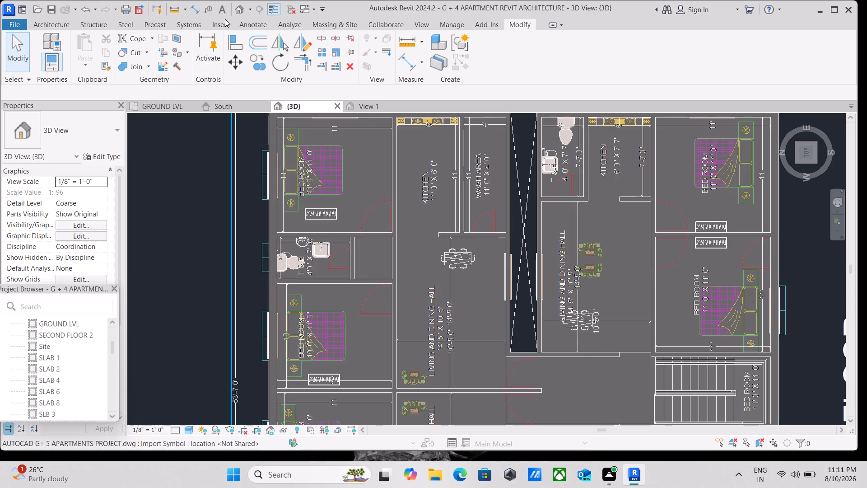
# Start loading a family and look through the US Imperial library's category folders for suitable furniture.
pyautogui.click(223, 22)
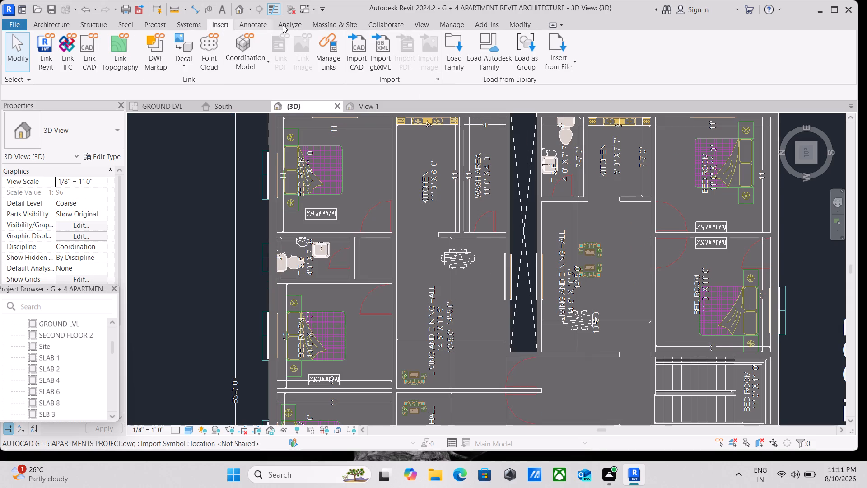
pyautogui.click(451, 55)
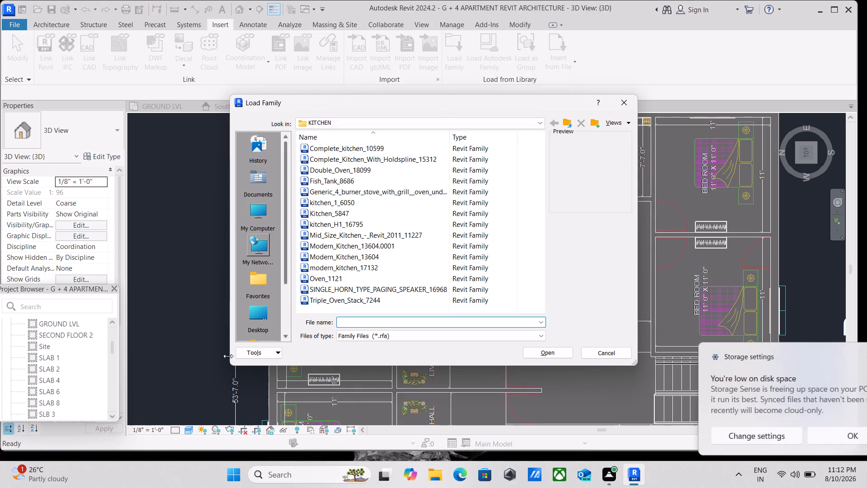
pyautogui.scroll(-1, 262, 332)
pyautogui.click(822, 439)
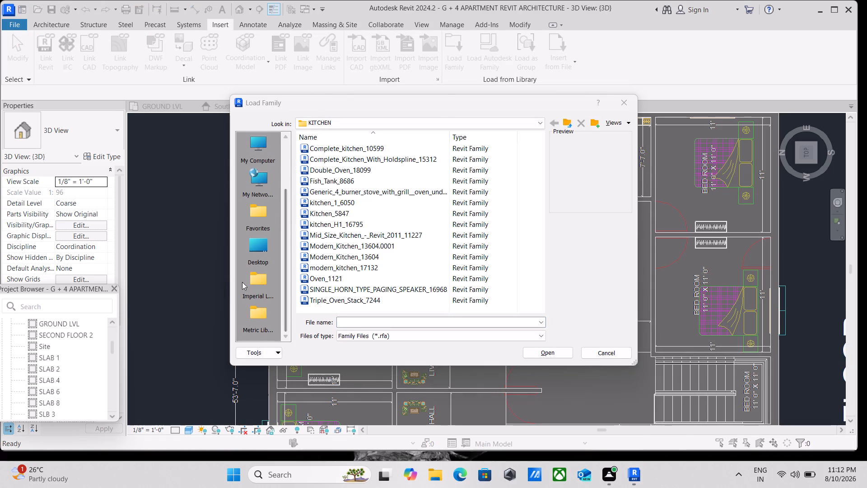
pyautogui.doubleClick(261, 285)
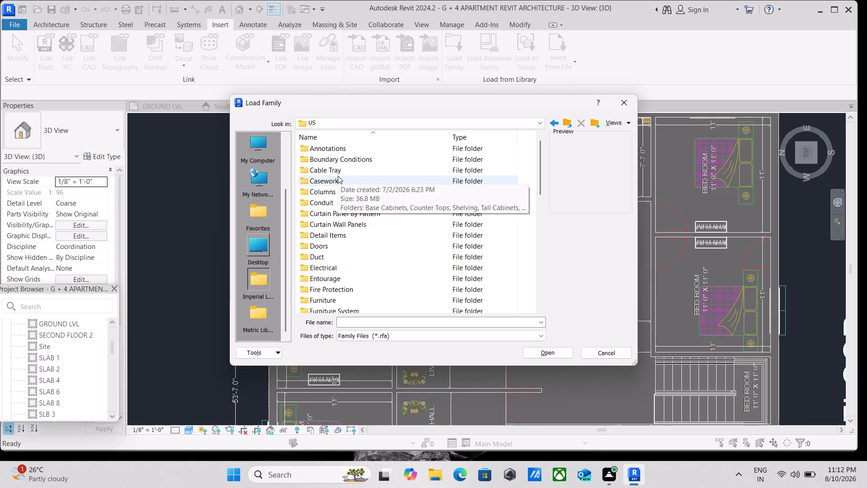
pyautogui.scroll(-1, 329, 277)
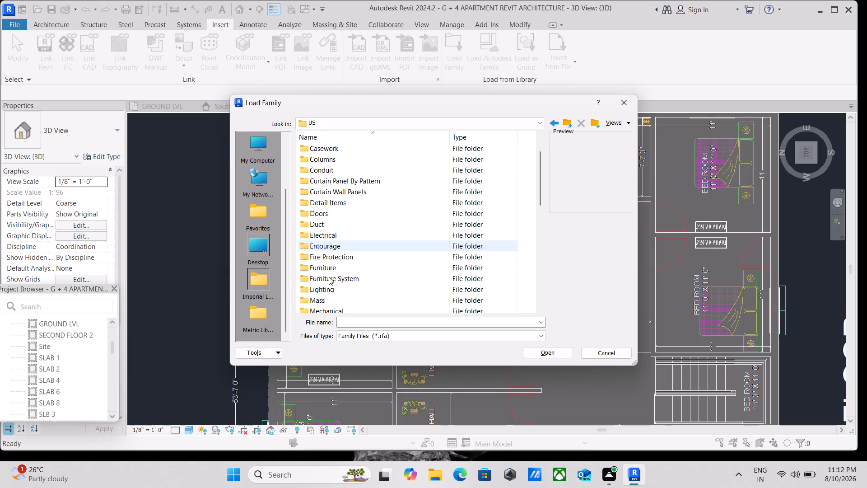
pyautogui.scroll(-1, 329, 277)
pyautogui.scroll(4, 329, 263)
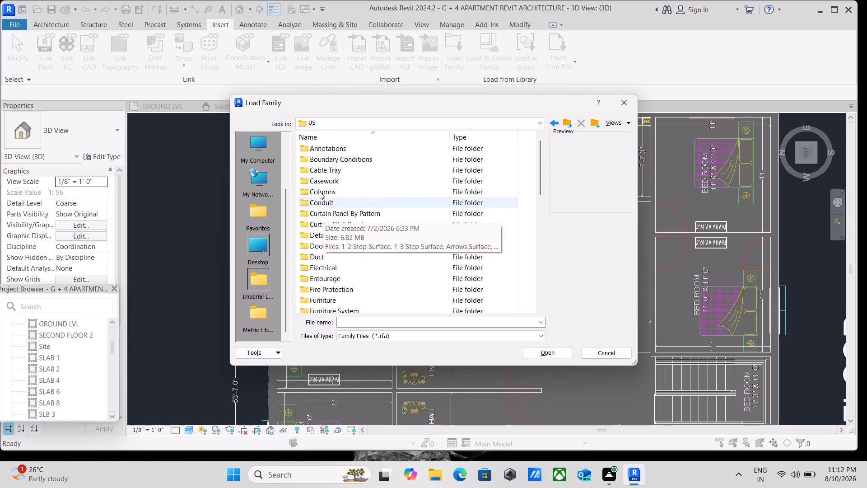
pyautogui.scroll(2, 319, 187)
pyautogui.scroll(-2, 319, 188)
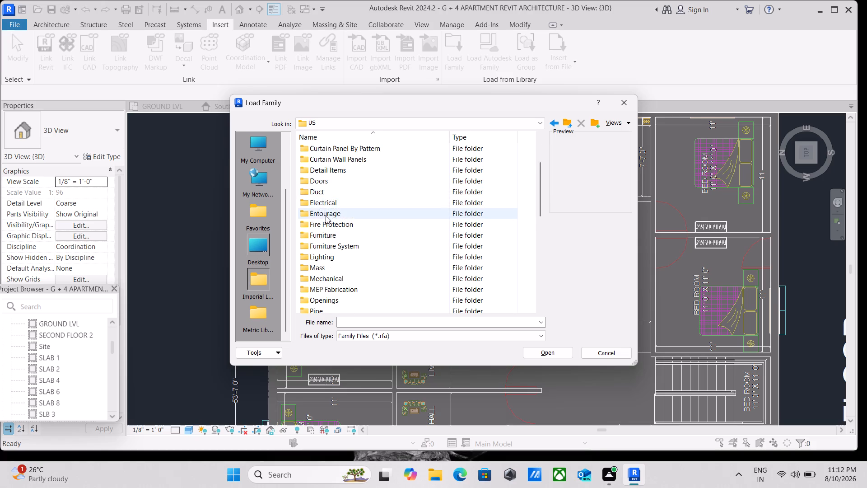
pyautogui.scroll(-3, 326, 217)
pyautogui.scroll(3, 334, 224)
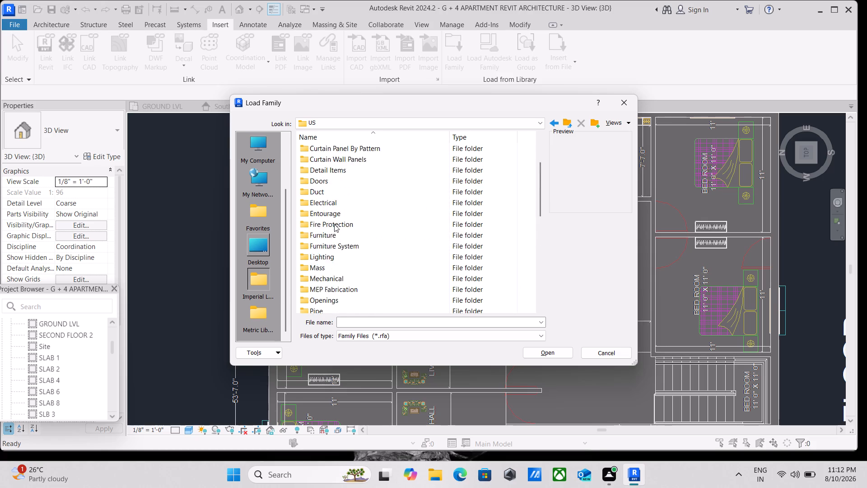
pyautogui.scroll(5, 334, 224)
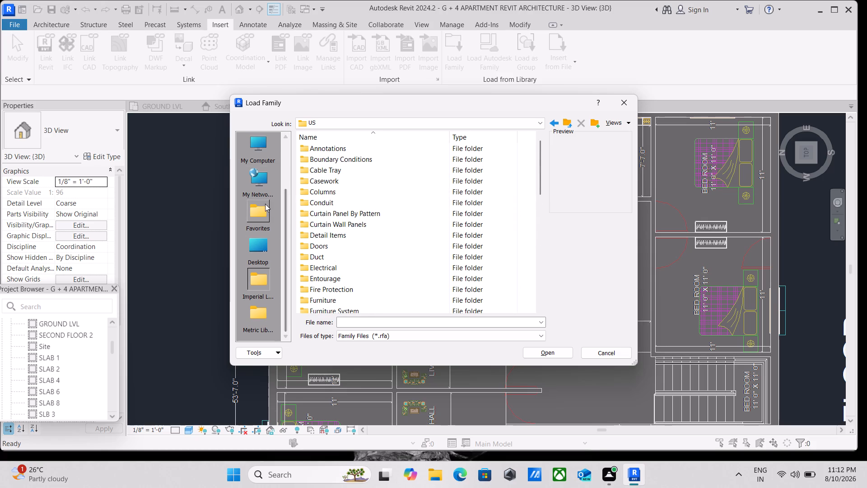
pyautogui.scroll(7, 262, 156)
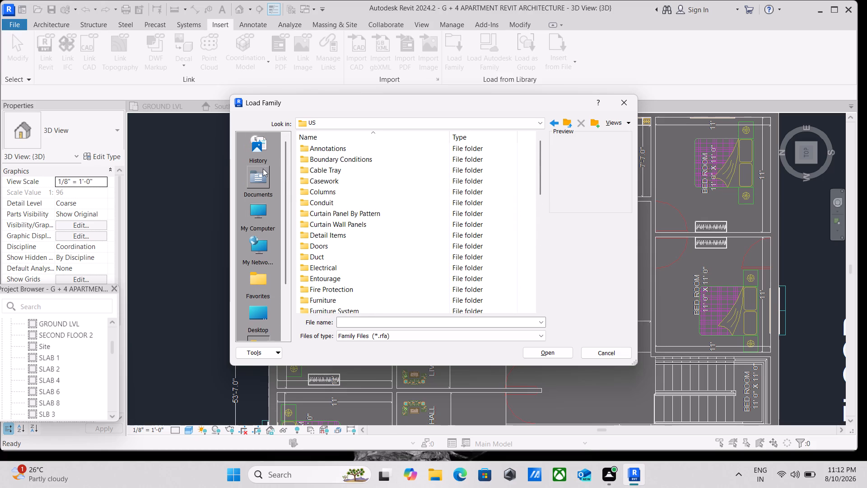
# Open the sofa folder inside the SHUBHAM CITY family collection in Documents for loading a family.
pyautogui.click(263, 169)
pyautogui.scroll(-3, 299, 162)
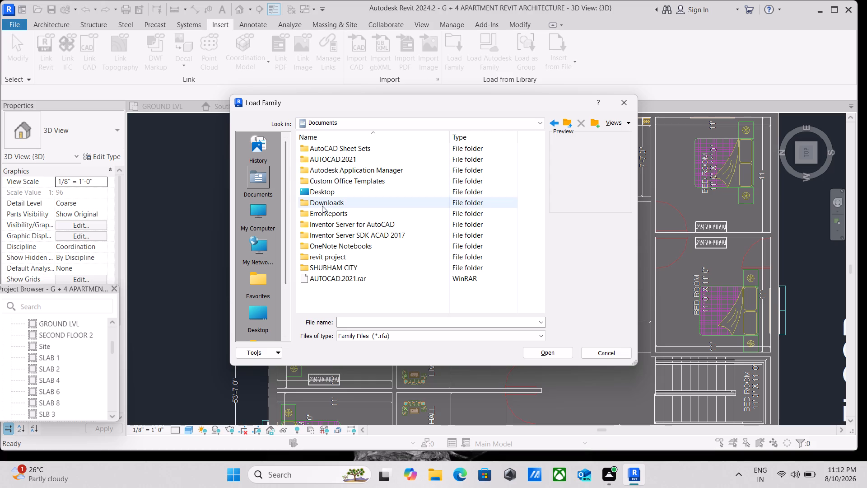
pyautogui.doubleClick(327, 265)
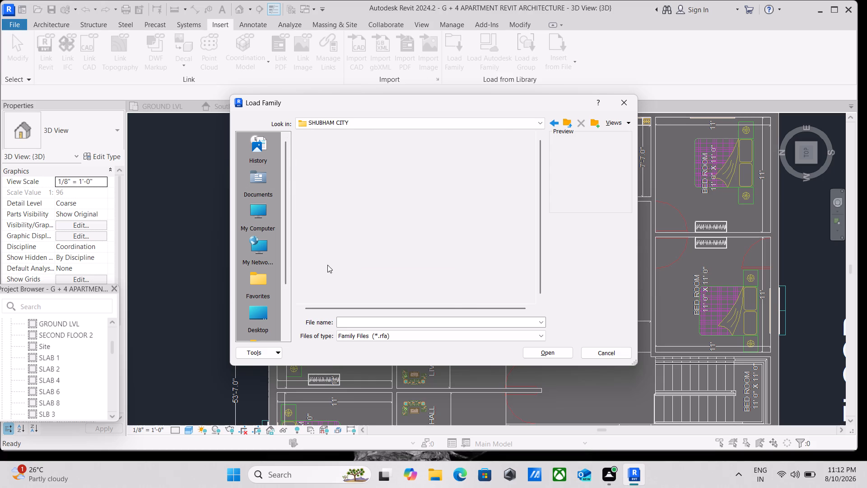
pyautogui.scroll(-1, 338, 216)
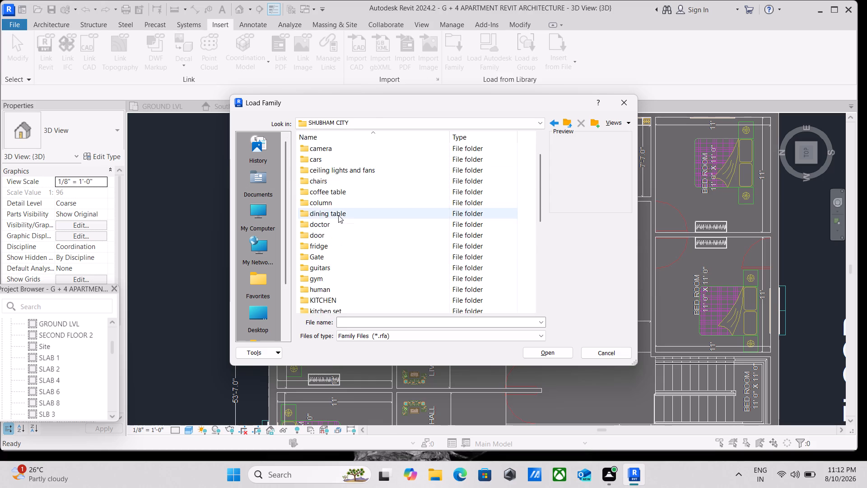
pyautogui.scroll(-2, 338, 215)
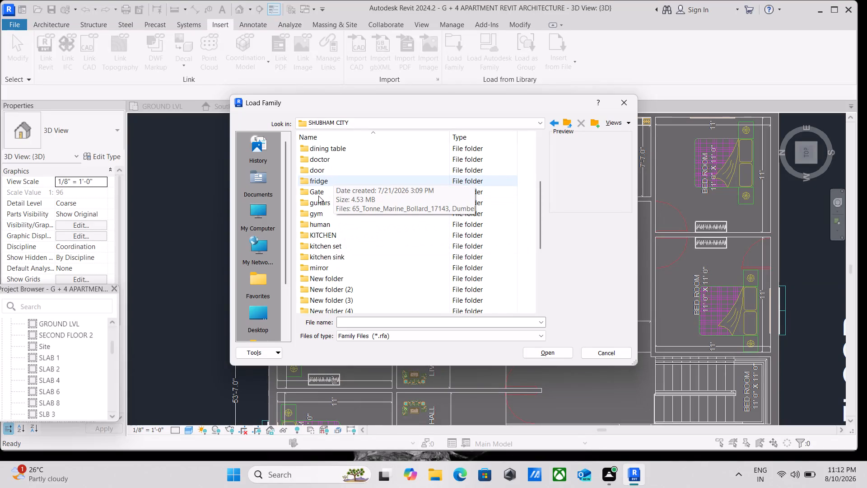
pyautogui.scroll(2, 318, 190)
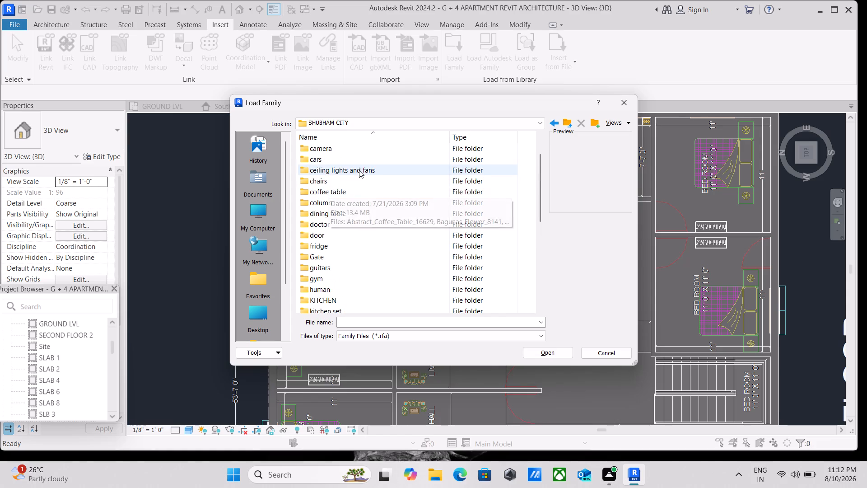
pyautogui.scroll(-3, 361, 169)
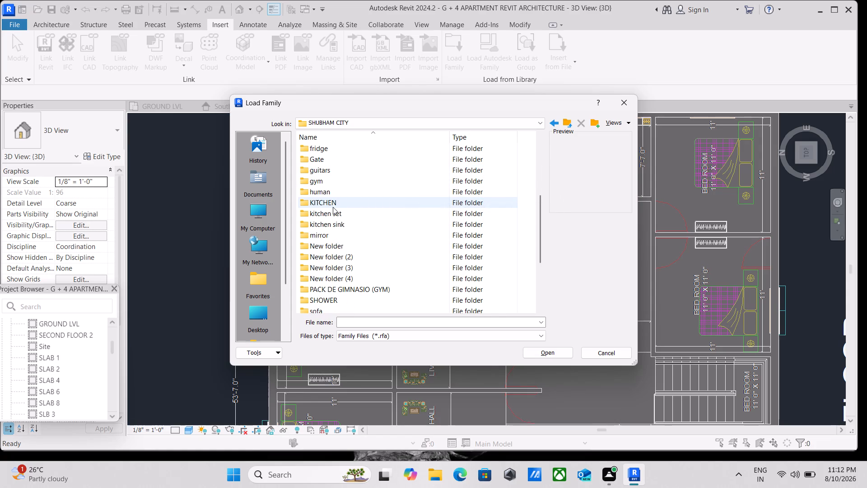
pyautogui.scroll(-3, 334, 203)
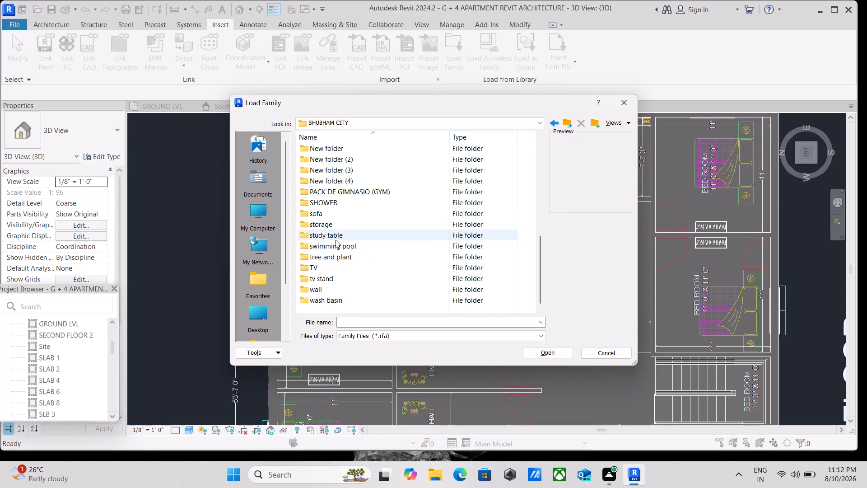
pyautogui.scroll(1, 336, 241)
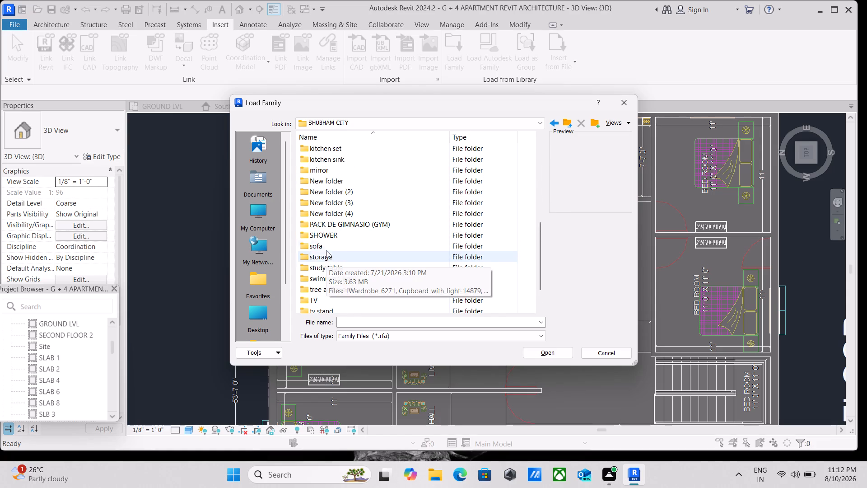
pyautogui.scroll(1, 326, 250)
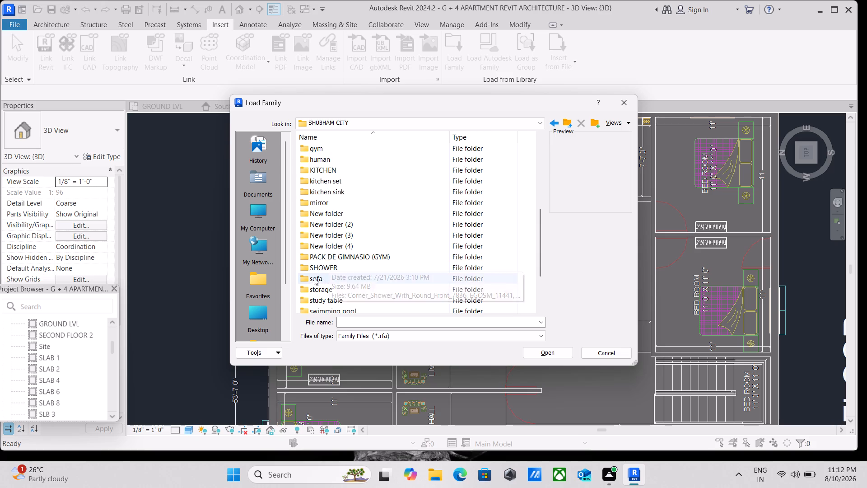
pyautogui.click(318, 277)
pyautogui.click(318, 277)
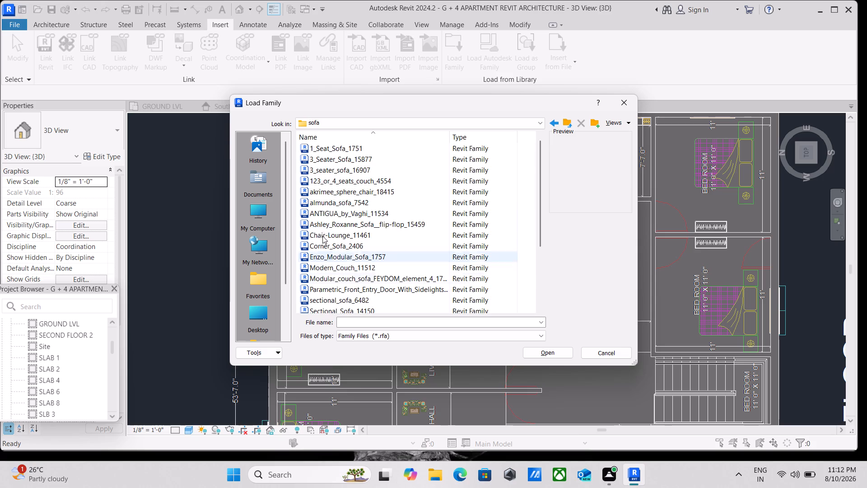
# Preview the sofa families from 1_Seat_Sofa_1751 down to Modular_couch_sofa_FEYDOM_element_4_17178 to compare their shapes.
pyautogui.click(322, 164)
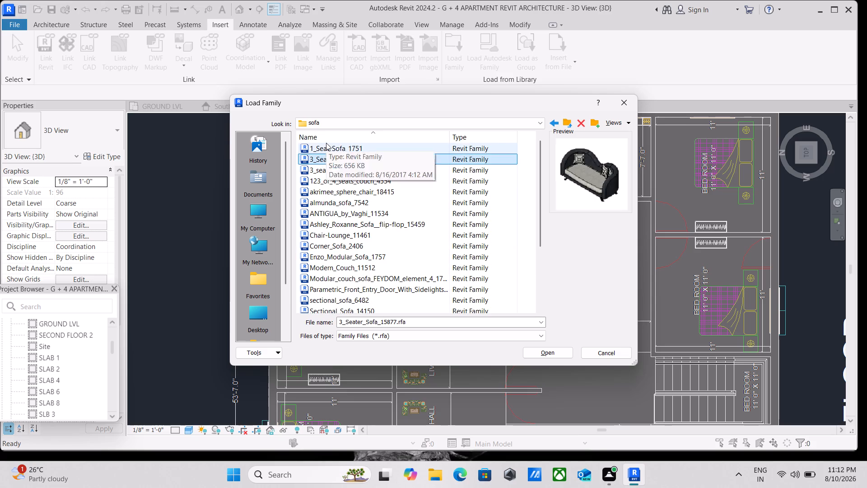
pyautogui.click(326, 143)
pyautogui.click(329, 171)
pyautogui.click(330, 179)
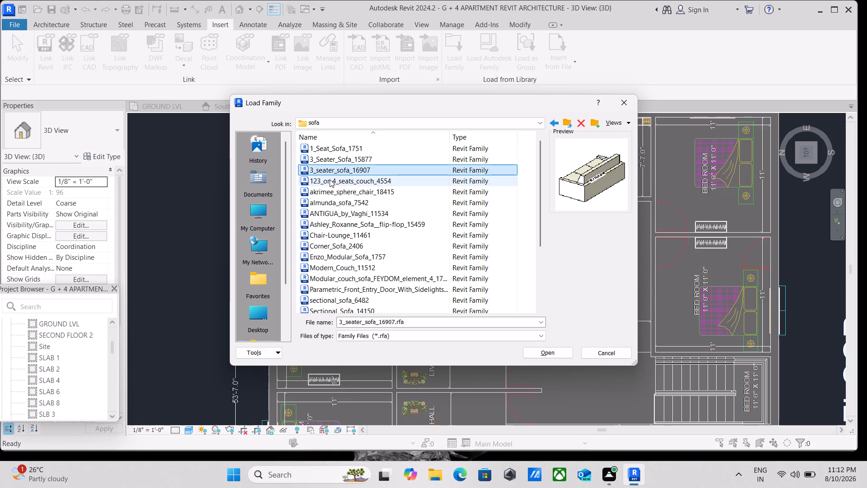
pyautogui.click(335, 193)
pyautogui.click(336, 202)
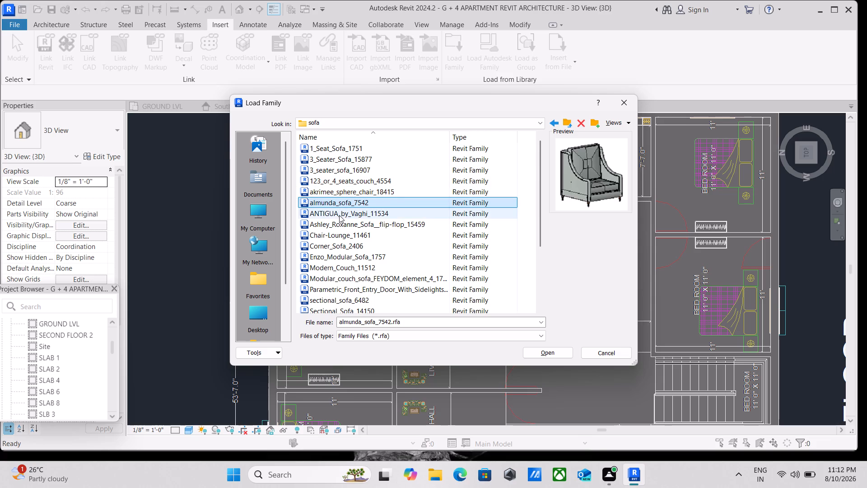
pyautogui.click(339, 215)
pyautogui.click(339, 222)
pyautogui.click(347, 242)
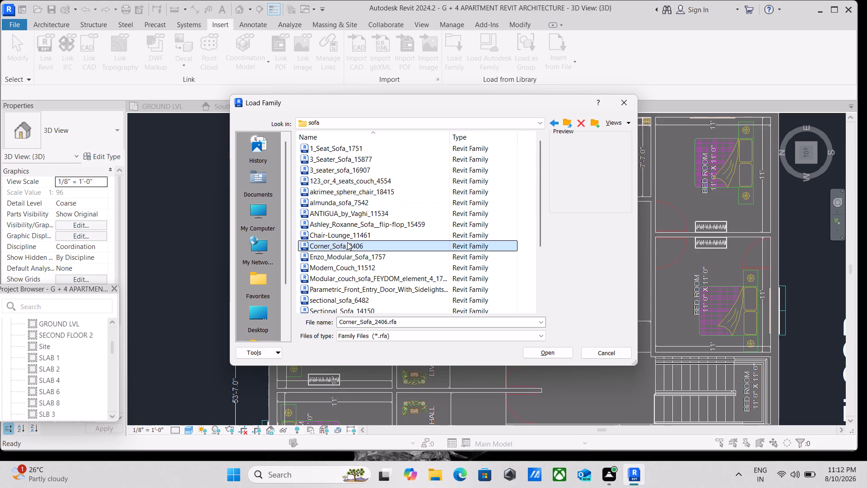
pyautogui.click(350, 252)
pyautogui.click(353, 263)
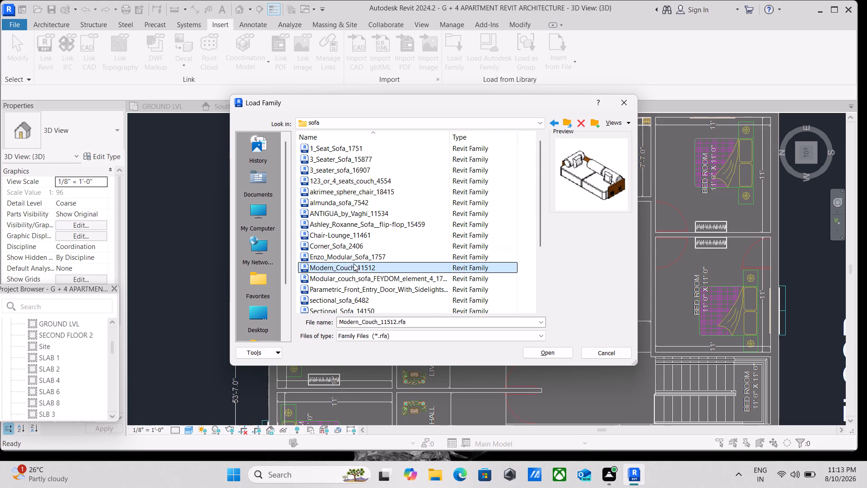
pyautogui.click(332, 275)
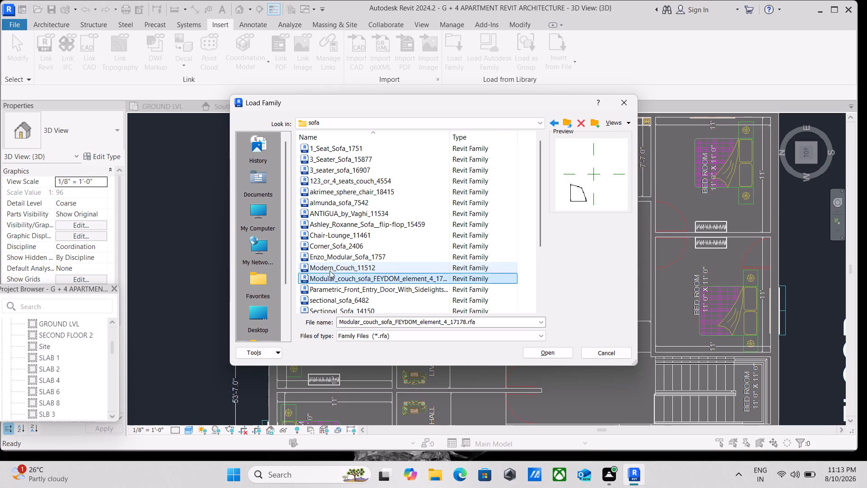
# Preview the sofa families again from Modern_Couch_11512 back up to 1_Seat_Sofa_1751.
pyautogui.click(330, 266)
pyautogui.click(333, 252)
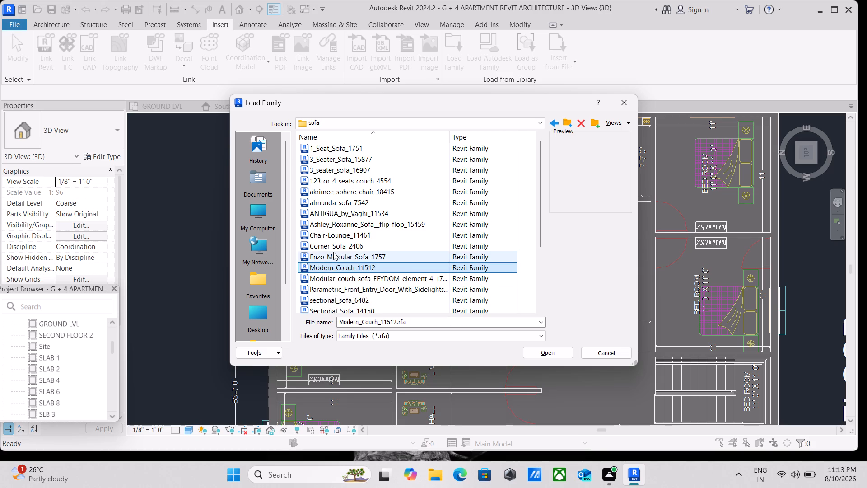
pyautogui.click(336, 241)
pyautogui.click(337, 234)
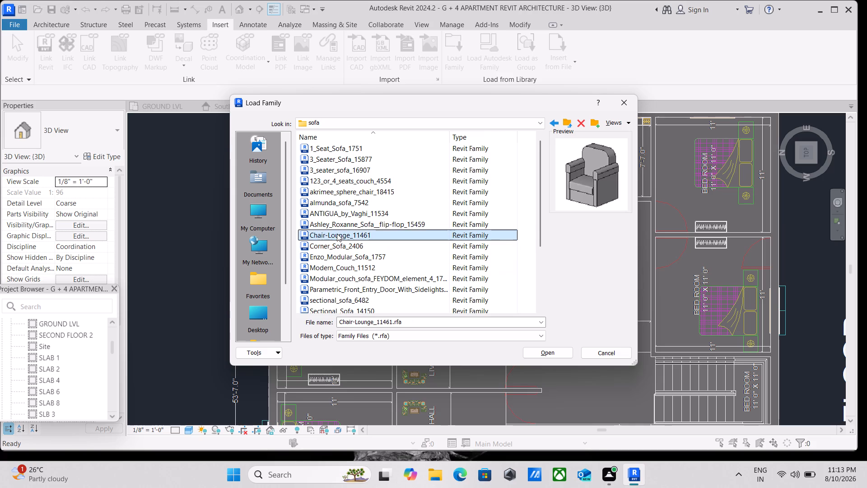
pyautogui.click(339, 221)
pyautogui.click(340, 210)
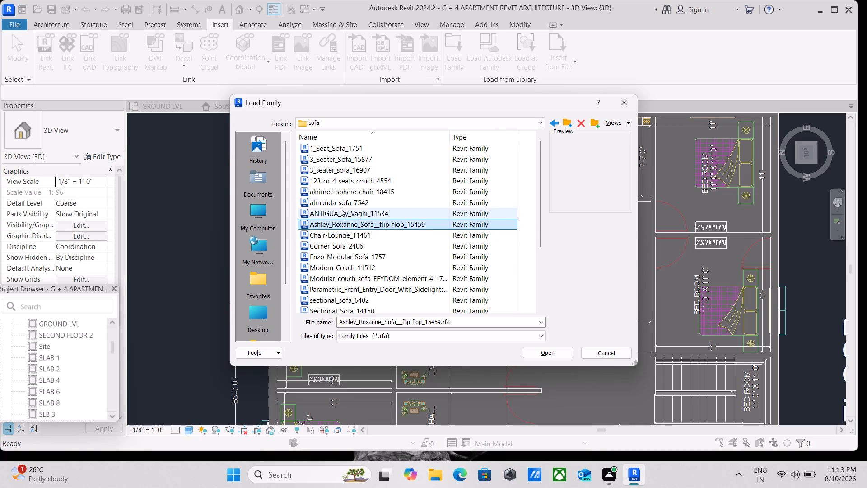
pyautogui.click(340, 205)
pyautogui.click(340, 199)
pyautogui.click(342, 192)
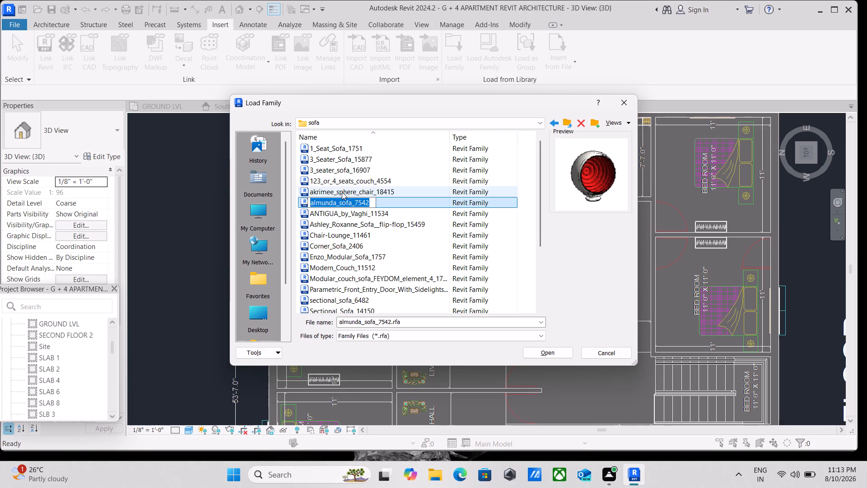
pyautogui.click(342, 182)
pyautogui.click(342, 172)
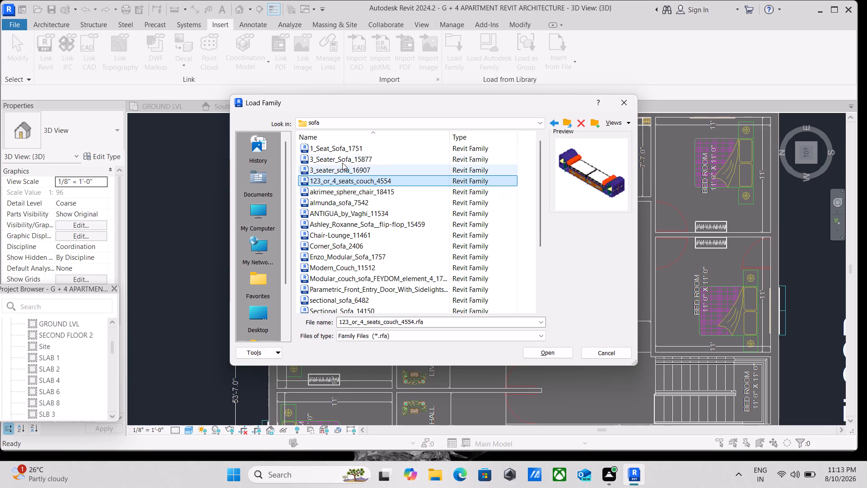
pyautogui.click(342, 157)
pyautogui.click(342, 148)
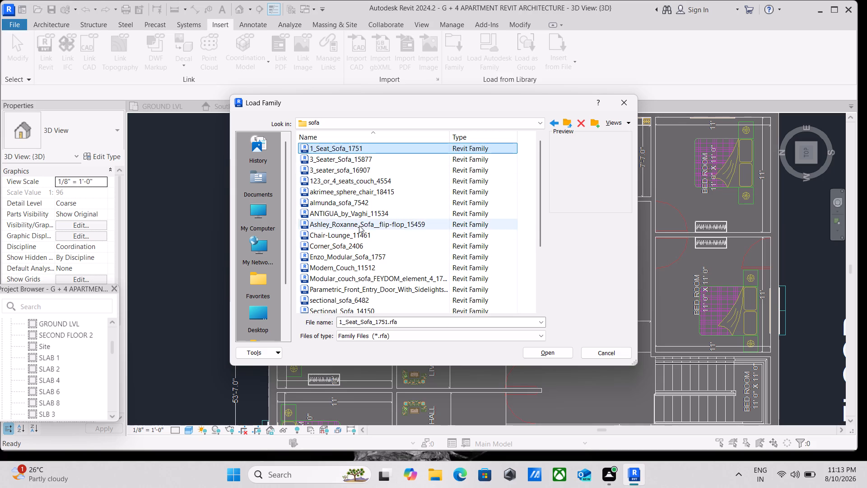
# Preview the lower half of the sofa families, from Enzo_Modular_Sofa_1757 down to Vibro_Leather_Designer_Sofa_16294, to compare their shapes.
pyautogui.click(354, 274)
pyautogui.click(350, 260)
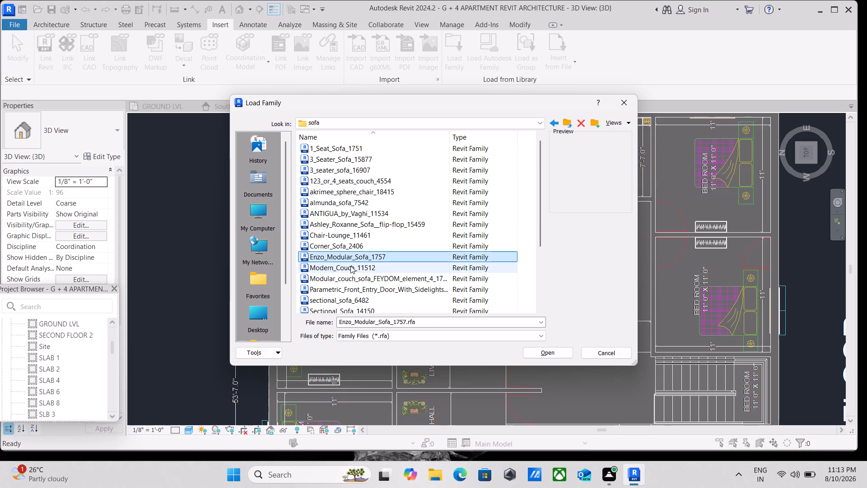
pyautogui.click(350, 266)
pyautogui.scroll(-4, 352, 259)
pyautogui.click(354, 265)
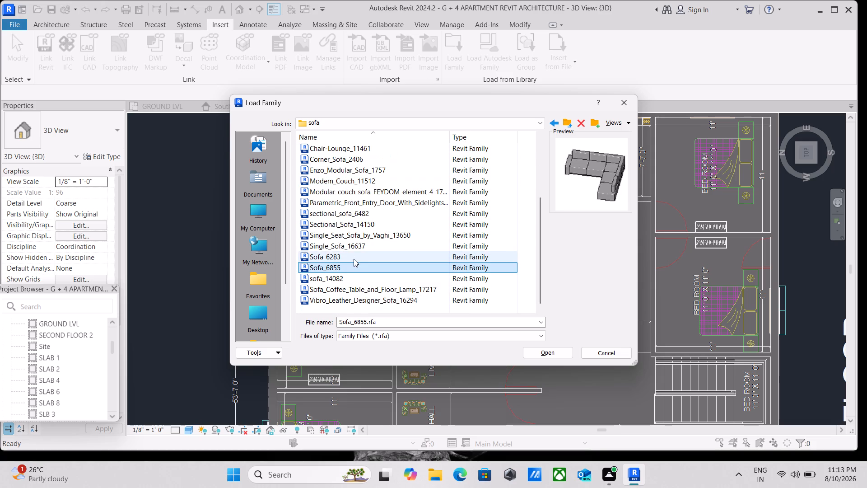
pyautogui.click(353, 256)
pyautogui.click(353, 278)
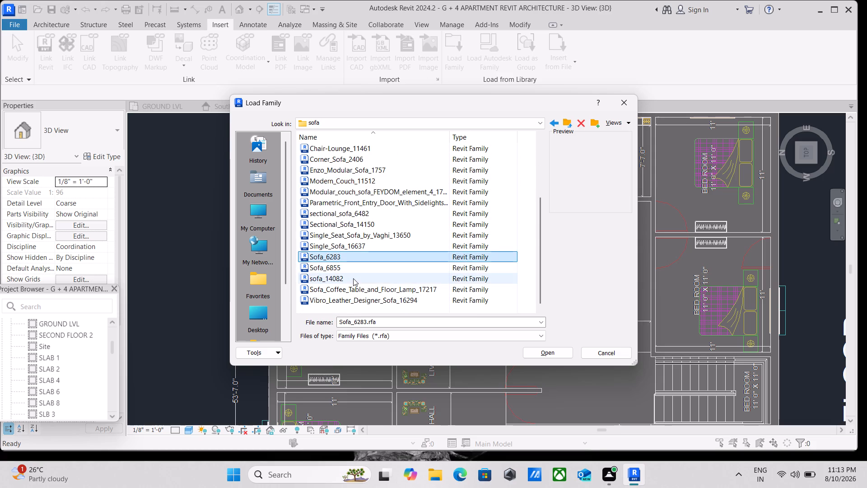
pyautogui.click(340, 292)
pyautogui.click(346, 300)
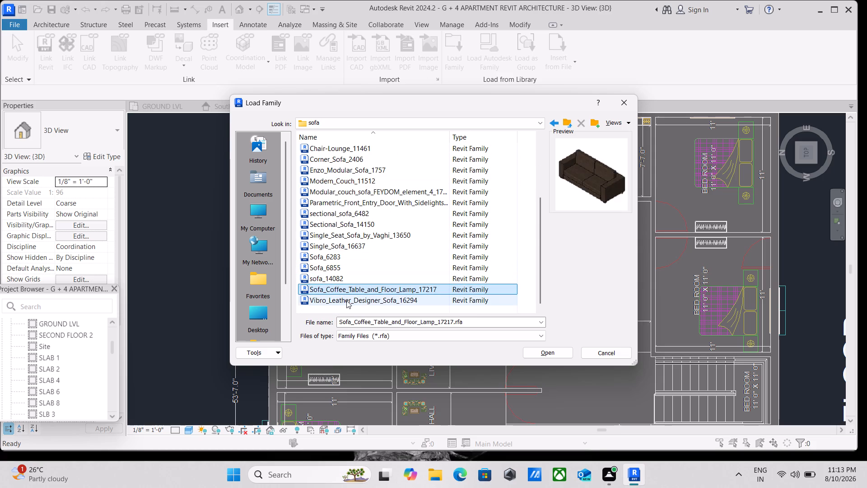
# Preview the upper sofa families again, from ANTIGUA_by_Vaghi_11534 up to 1_Seat_Sofa_1751 and 3_Seater_Sofa_15877.
pyautogui.scroll(2, 332, 192)
pyautogui.click(337, 188)
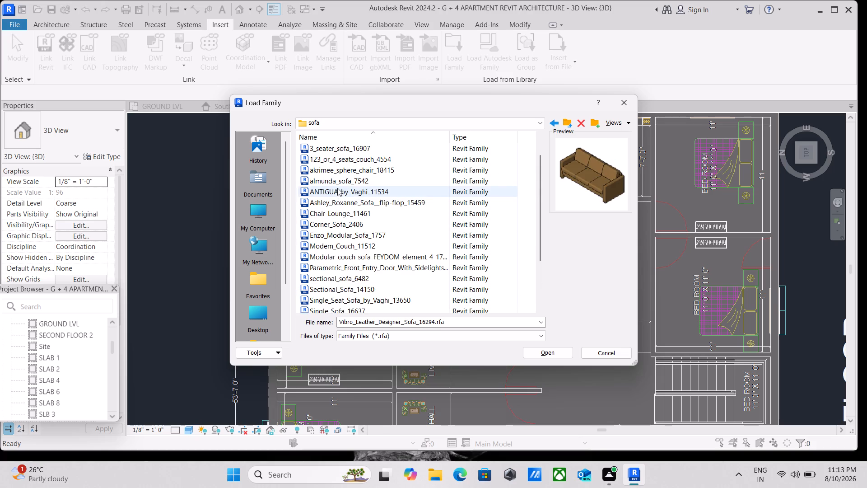
pyautogui.click(338, 180)
pyautogui.click(338, 169)
pyautogui.click(338, 156)
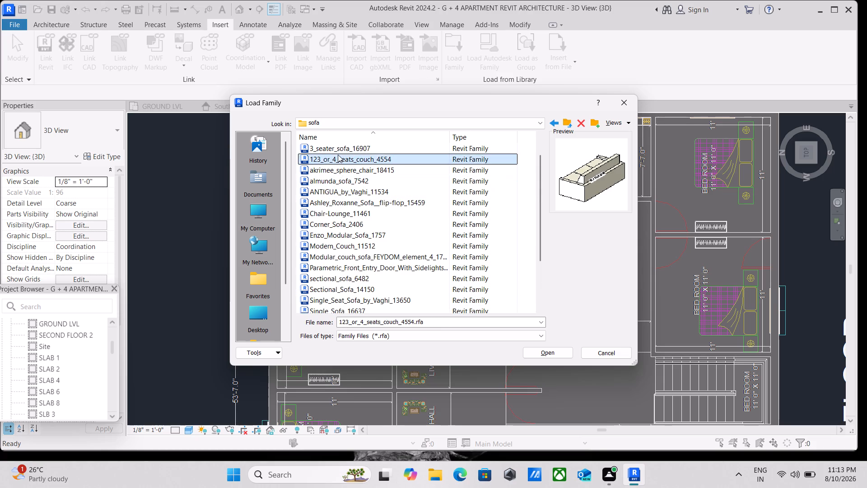
pyautogui.scroll(2, 338, 155)
pyautogui.click(340, 164)
pyautogui.click(339, 153)
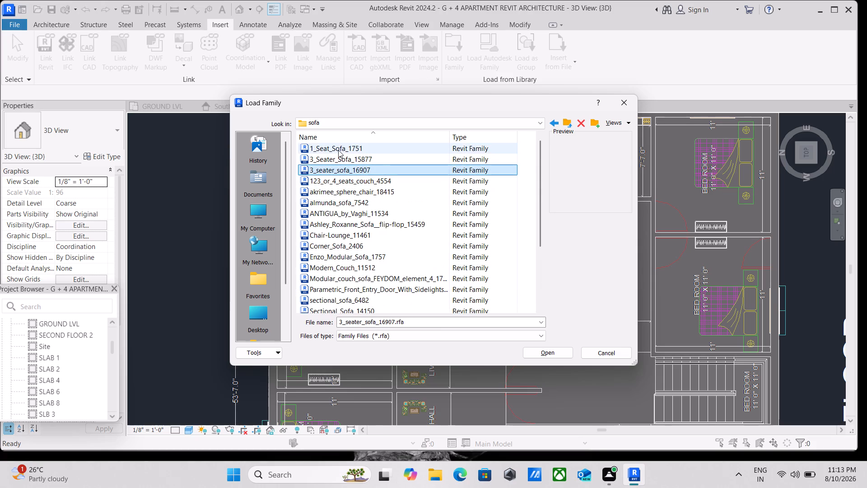
pyautogui.click(338, 160)
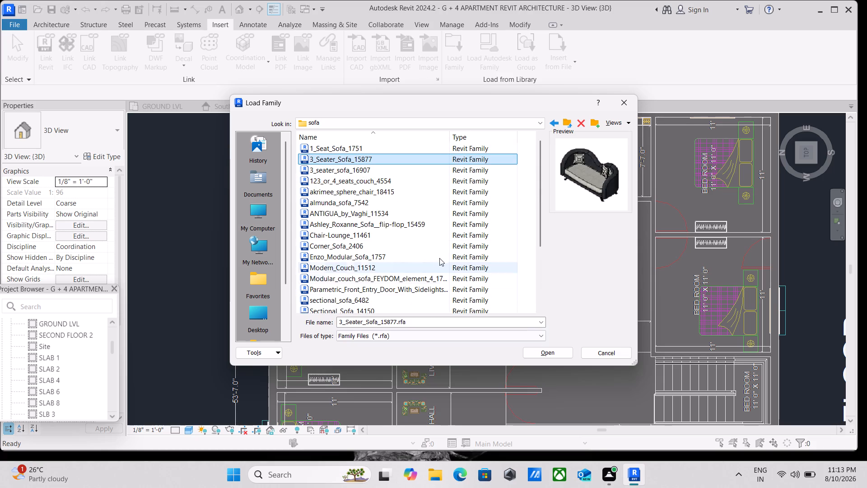
# Compare the sofa family previews between Ashley_Roxanne_Sofa__flip-flop_15459 and 3_seater_sofa_16907 once more.
pyautogui.click(389, 224)
pyautogui.click(383, 207)
pyautogui.click(375, 197)
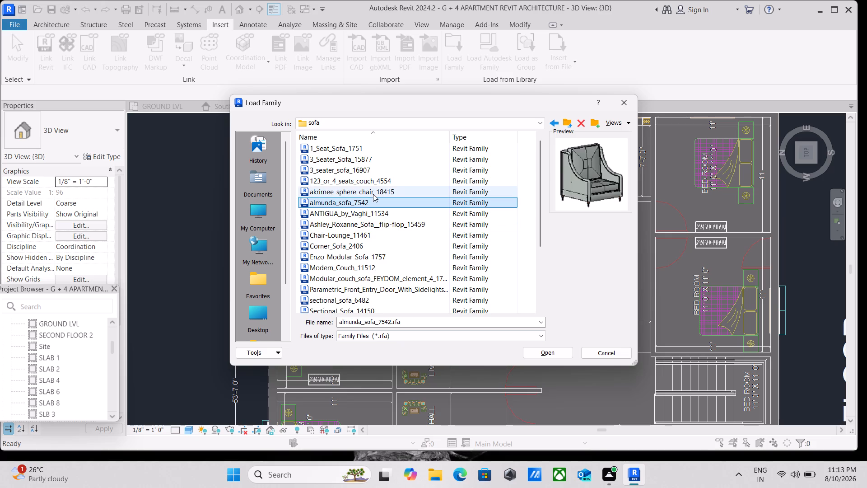
pyautogui.click(368, 214)
pyautogui.click(368, 196)
pyautogui.click(367, 189)
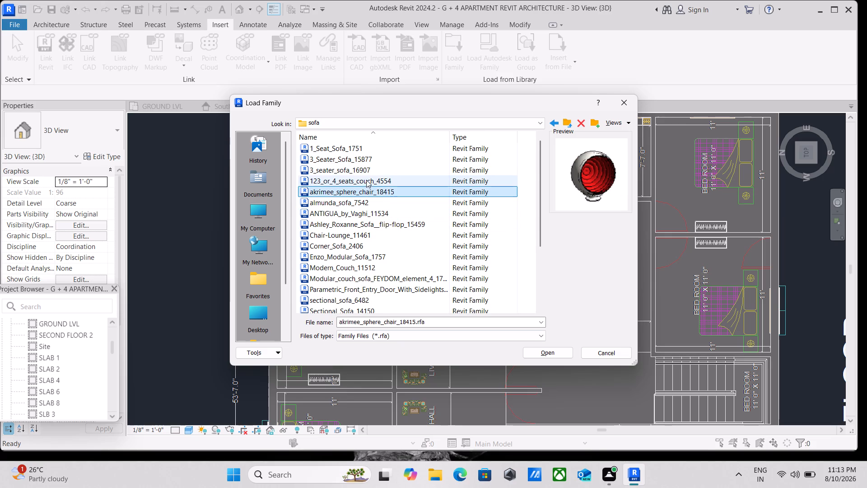
pyautogui.click(366, 179)
pyautogui.click(355, 173)
# Load the 3_Seater_Sofa_15877 family into the project.
pyautogui.click(355, 157)
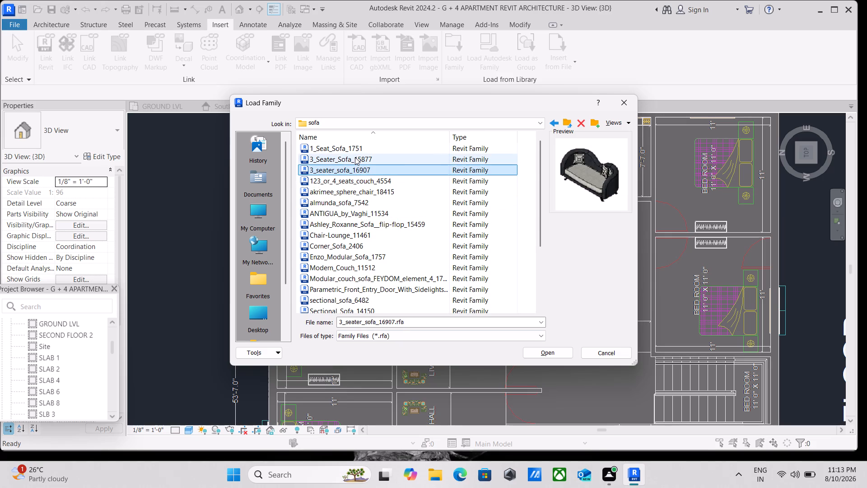
pyautogui.click(554, 352)
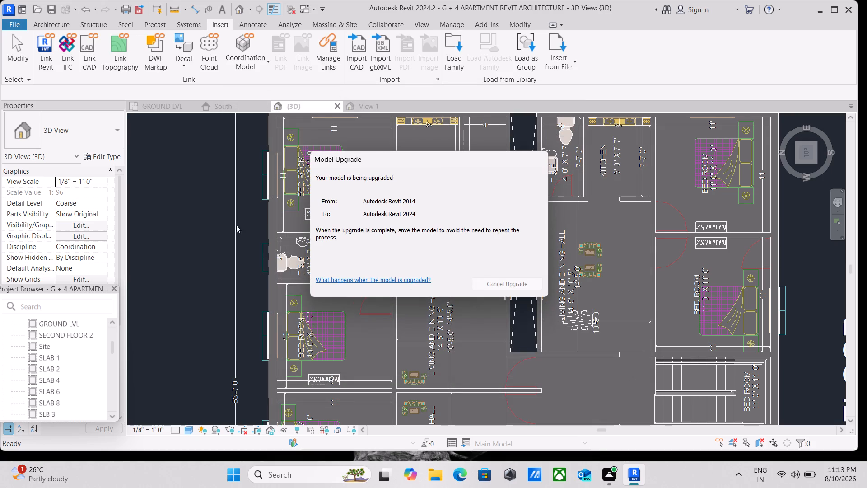
# Place a 3_Seater_Sofa_15877 component on GROUND LVL in the living hall by the wash area, rotated with its back to the shaft-side wall.
pyautogui.click(49, 21)
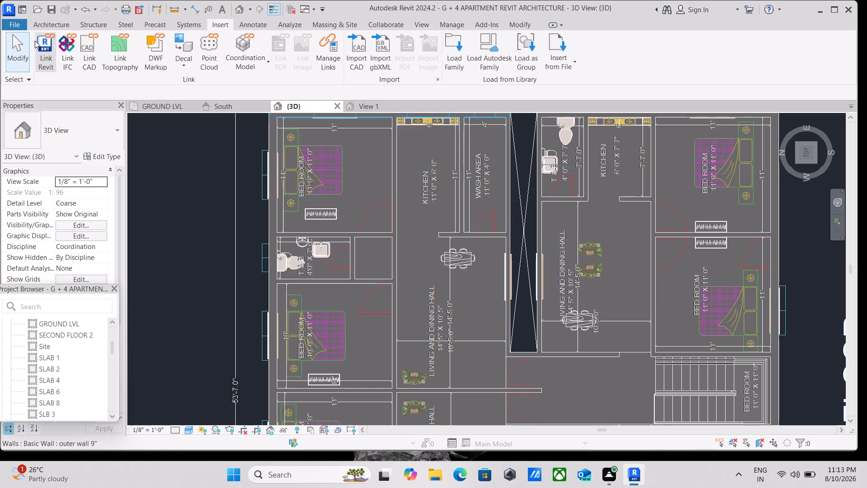
pyautogui.click(59, 20)
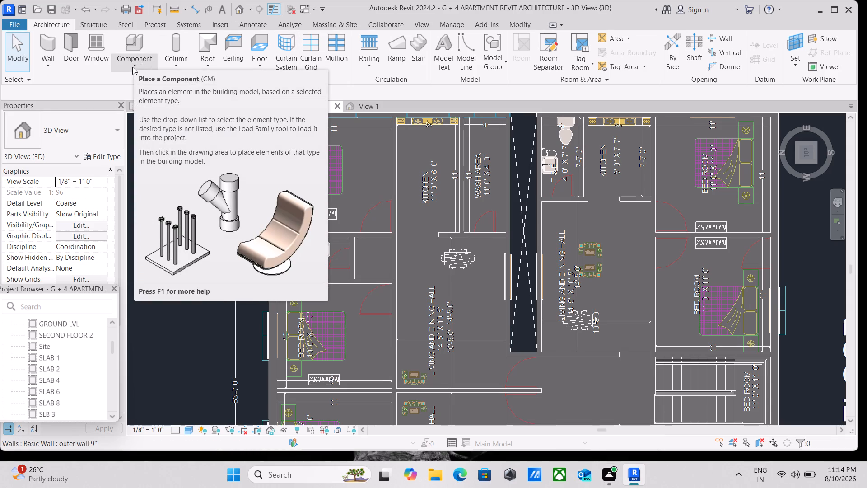
pyautogui.click(132, 66)
pyautogui.click(133, 66)
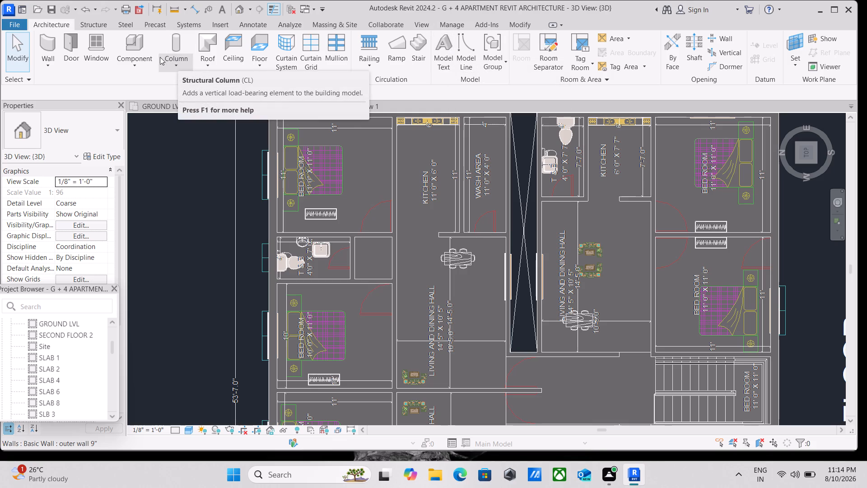
pyautogui.click(138, 63)
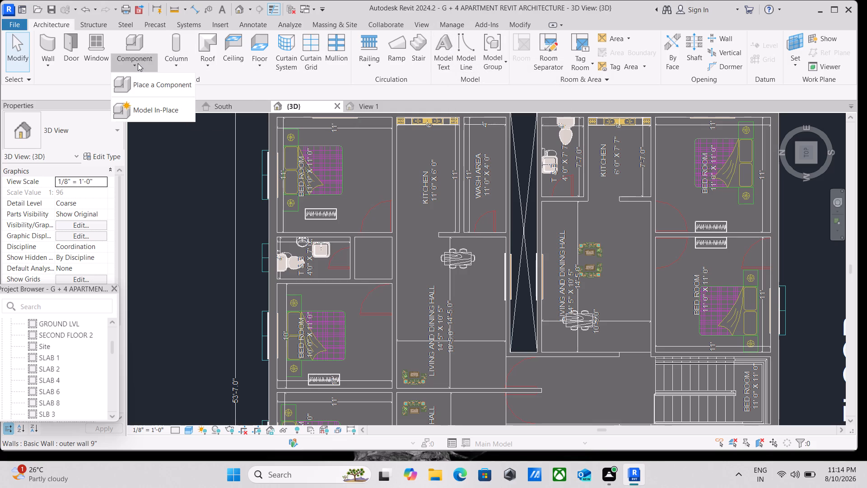
pyautogui.click(138, 63)
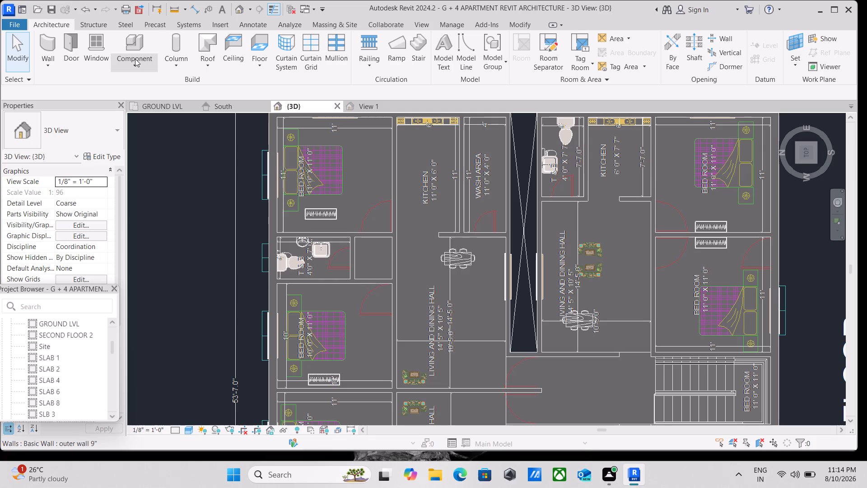
pyautogui.click(131, 59)
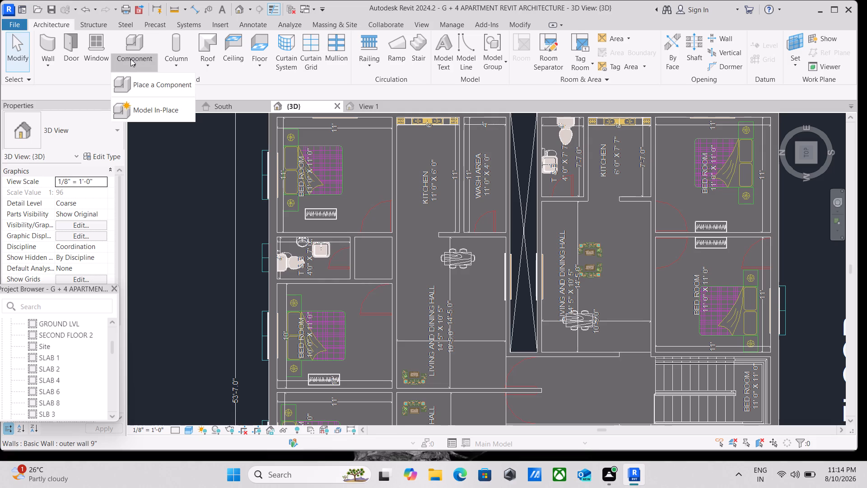
pyautogui.click(131, 60)
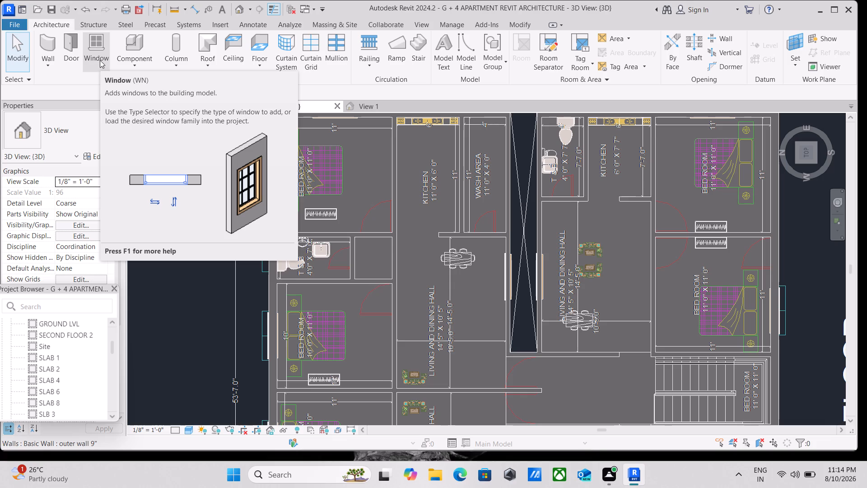
pyautogui.click(135, 66)
pyautogui.click(135, 66)
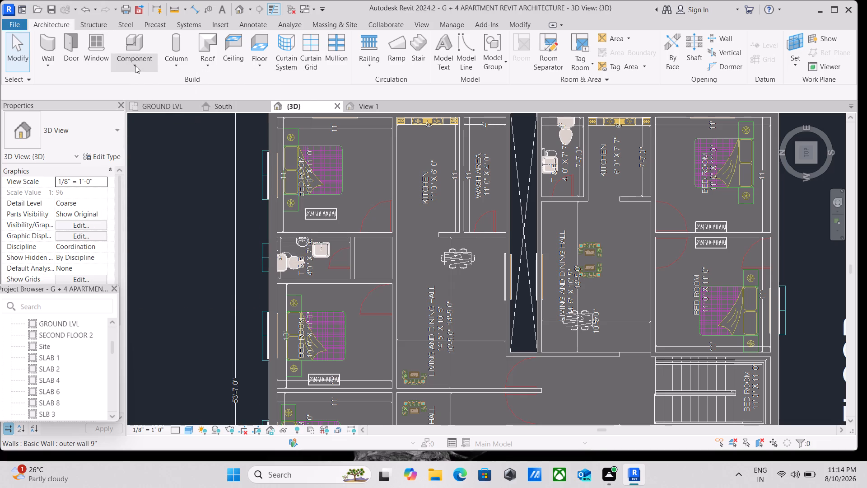
pyautogui.click(135, 66)
pyautogui.click(143, 86)
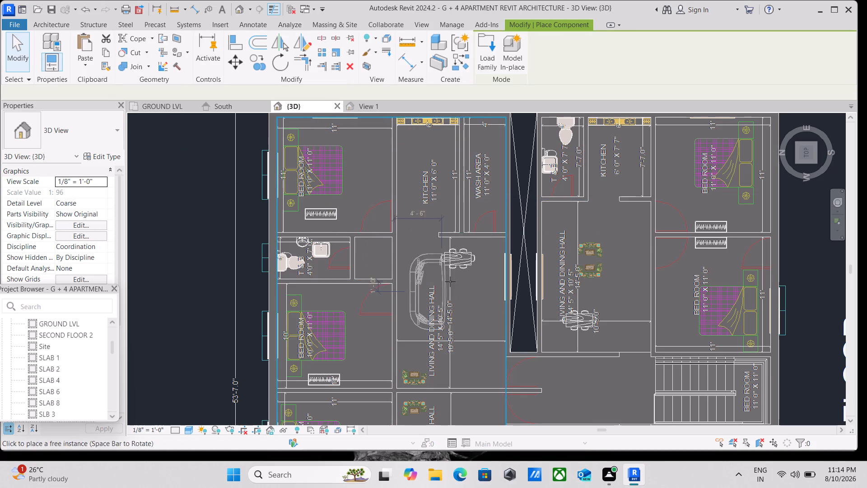
pyautogui.press('space')
pyautogui.press('space')
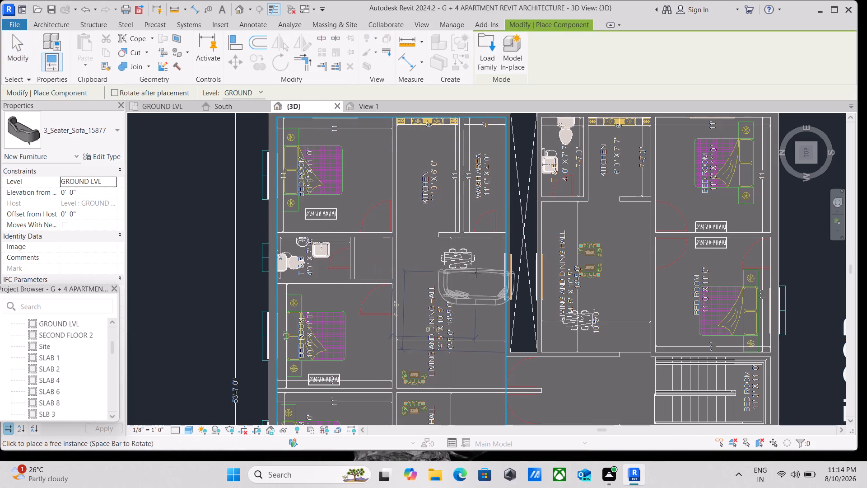
pyautogui.press('space')
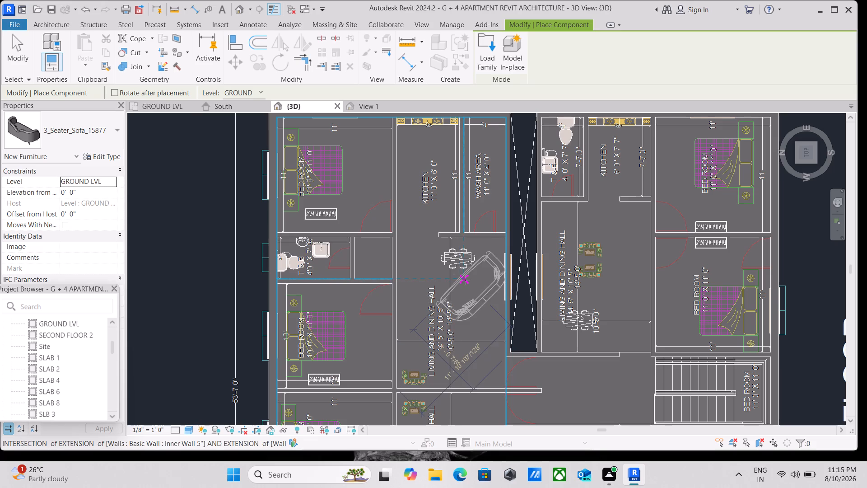
pyautogui.press('space')
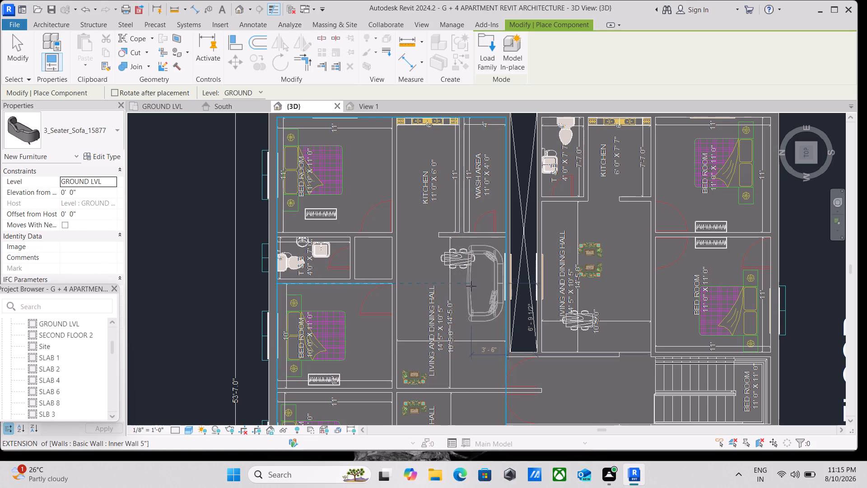
pyautogui.click(471, 291)
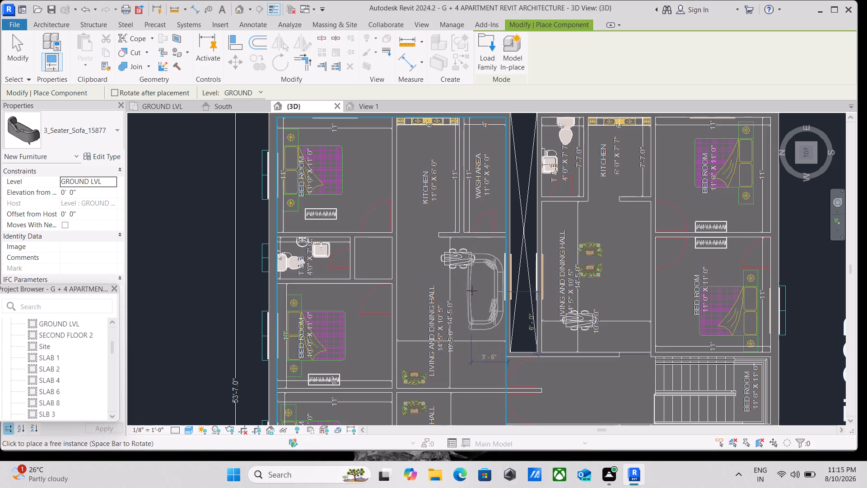
# Place a second 3_Seater_Sofa_15877 in the living hall across the shaft, rotated the opposite way with its back to the shaft-side wall.
pyautogui.press('space')
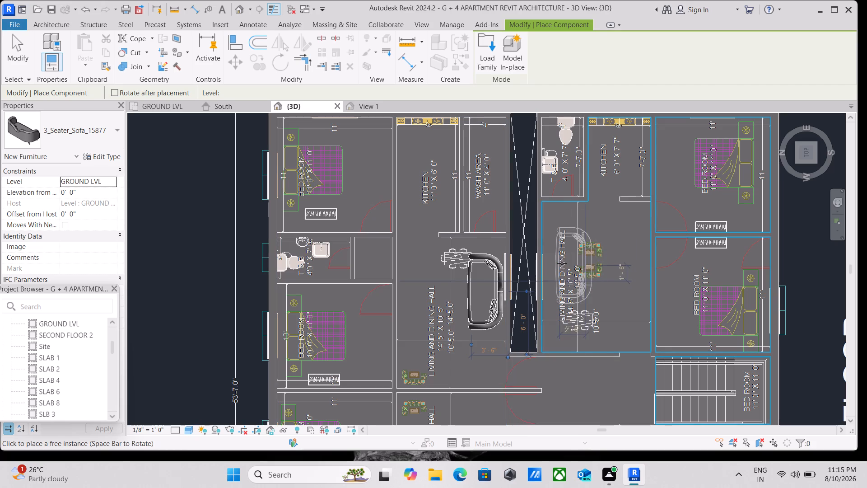
pyautogui.press('space')
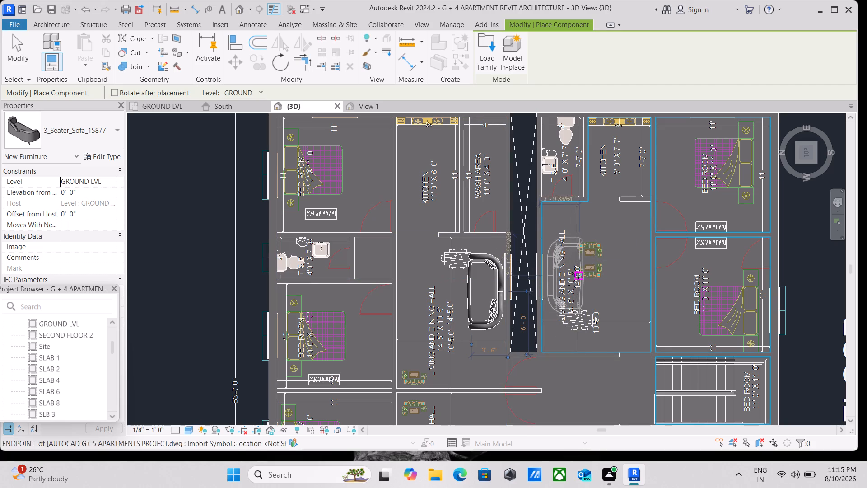
pyautogui.click(578, 278)
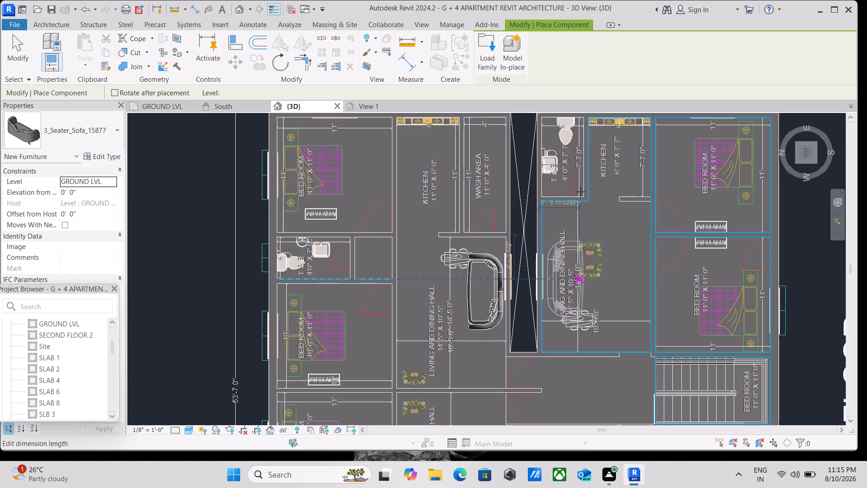
pyautogui.press('Escape')
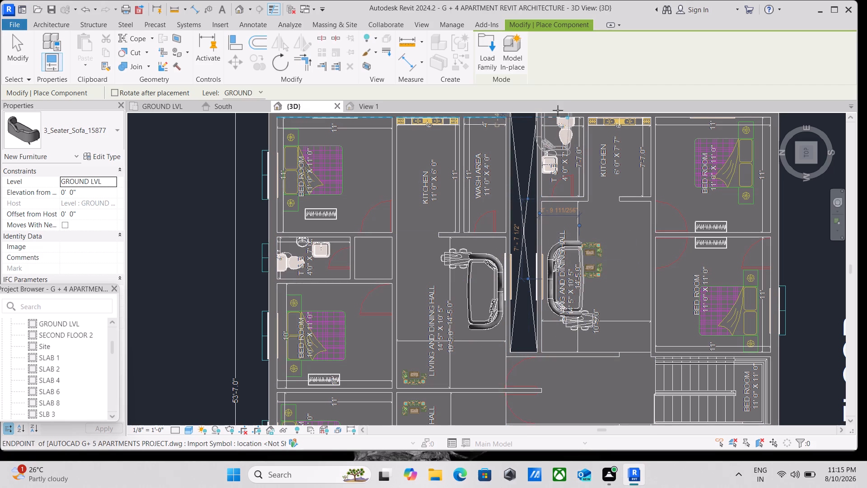
# Start loading another family and open the beds folder inside SHUBHAM CITY in Documents.
pyautogui.click(487, 48)
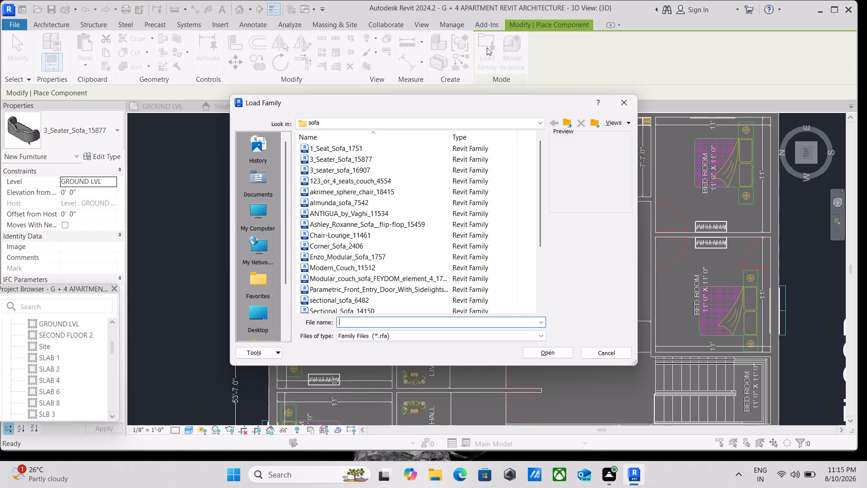
pyautogui.click(263, 181)
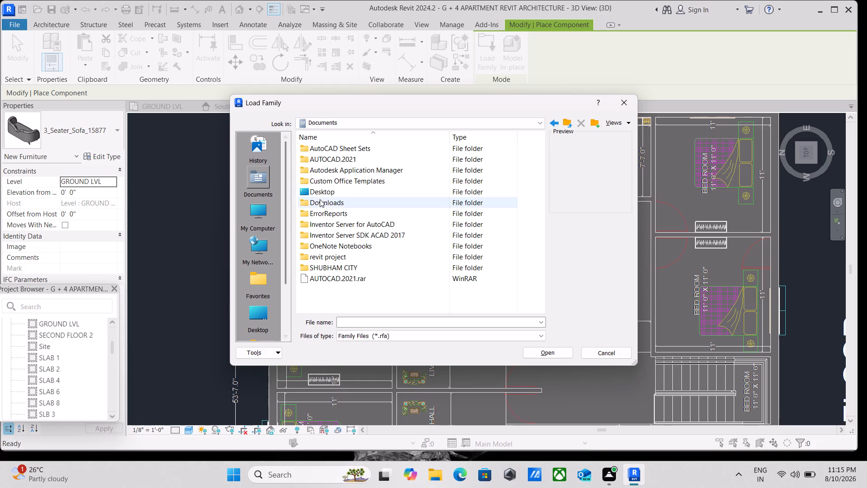
pyautogui.click(266, 174)
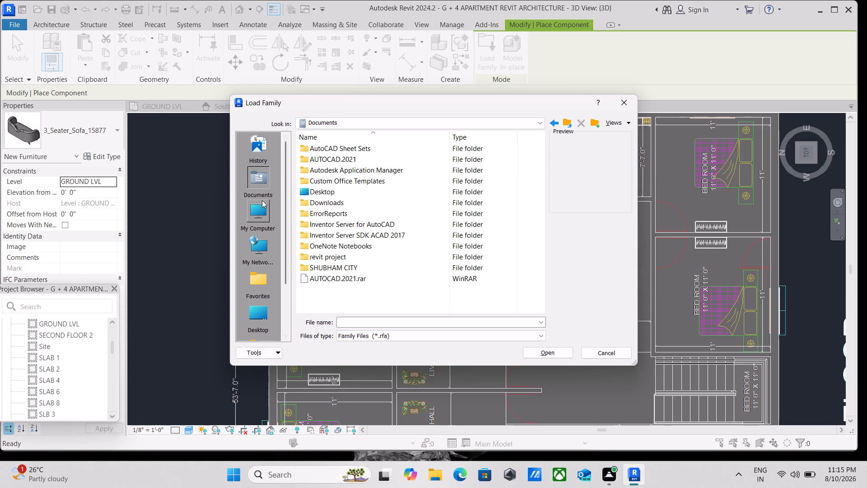
pyautogui.scroll(-1, 335, 255)
pyautogui.doubleClick(322, 269)
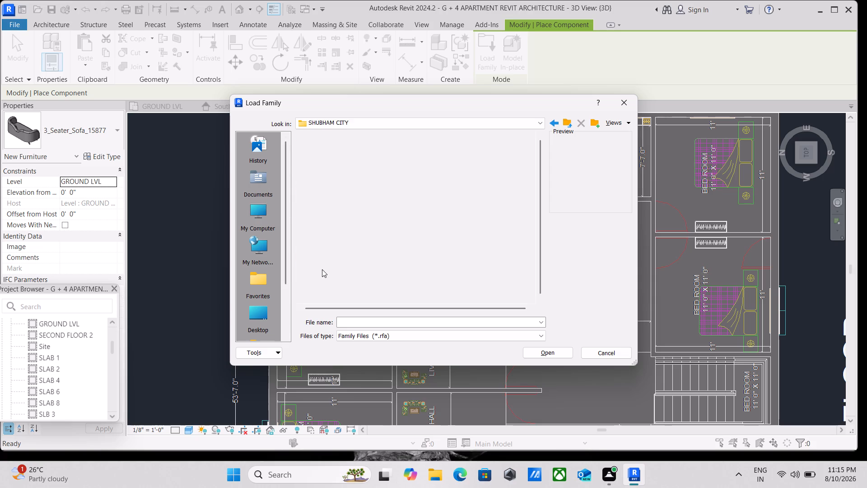
pyautogui.scroll(-1, 325, 186)
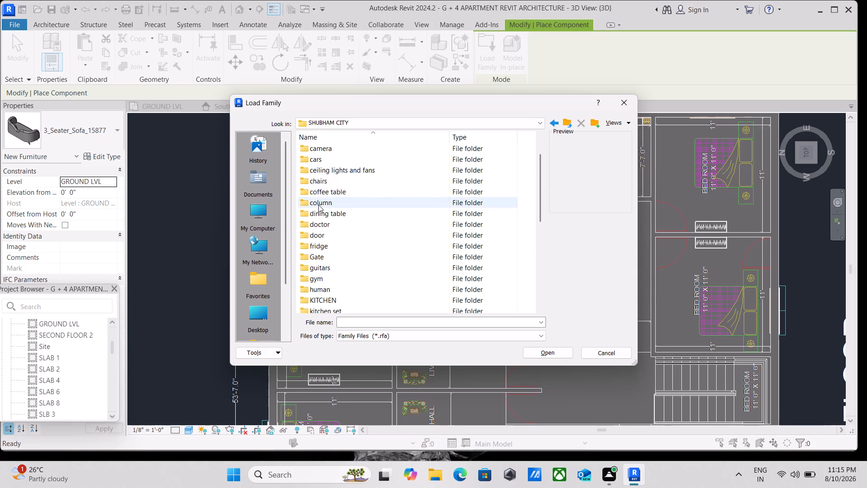
pyautogui.scroll(-4, 317, 213)
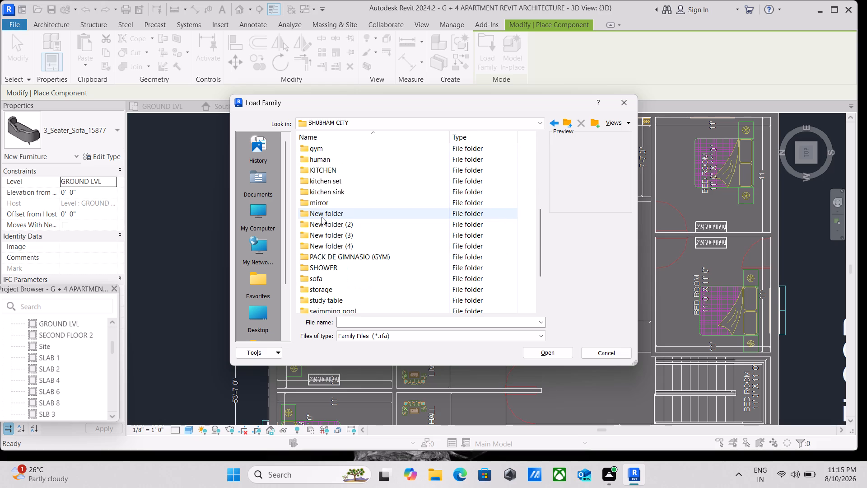
pyautogui.scroll(1, 322, 217)
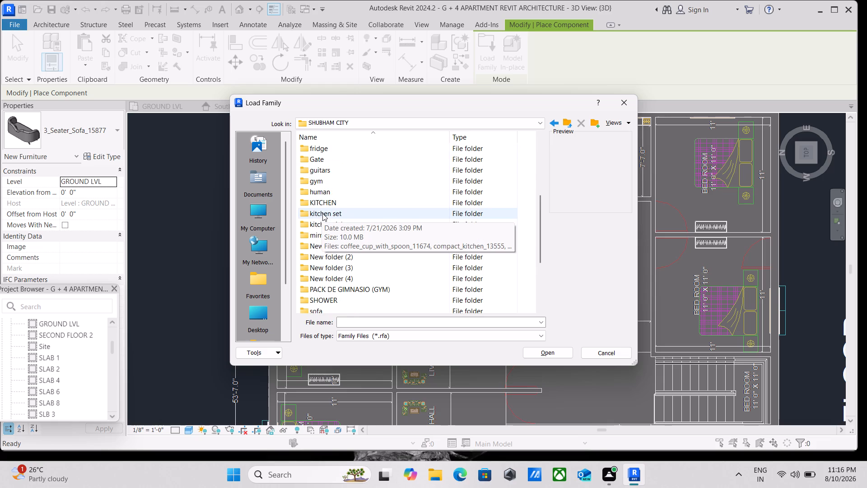
pyautogui.scroll(2, 331, 197)
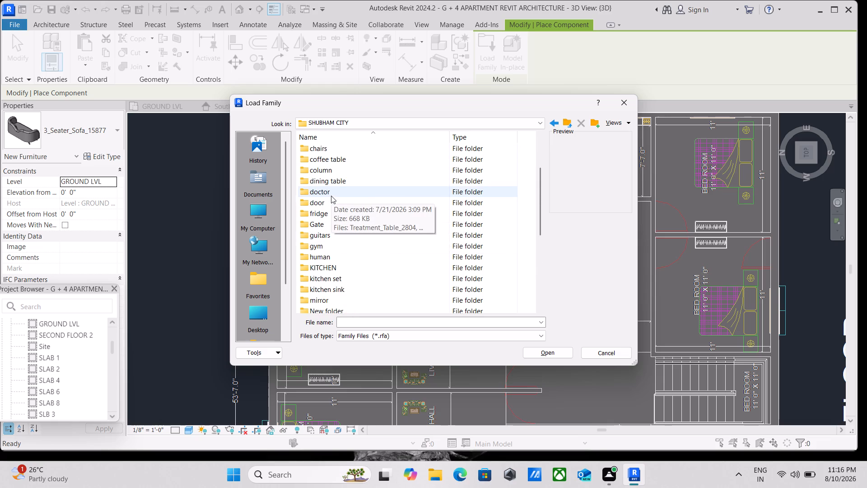
pyautogui.scroll(2, 336, 186)
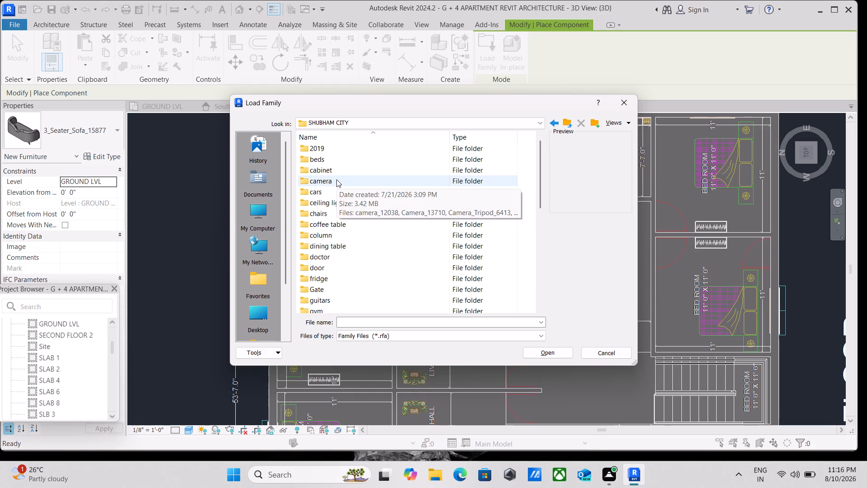
pyautogui.scroll(2, 336, 179)
pyautogui.doubleClick(332, 158)
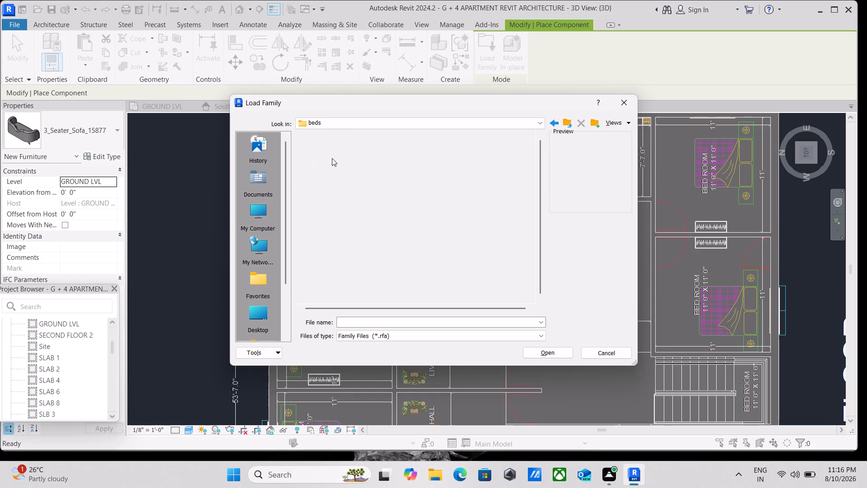
# Compare the previews of the bed families, from BED_6467 through BED_NEW_9026, to choose a bed.
pyautogui.click(330, 156)
pyautogui.click(331, 163)
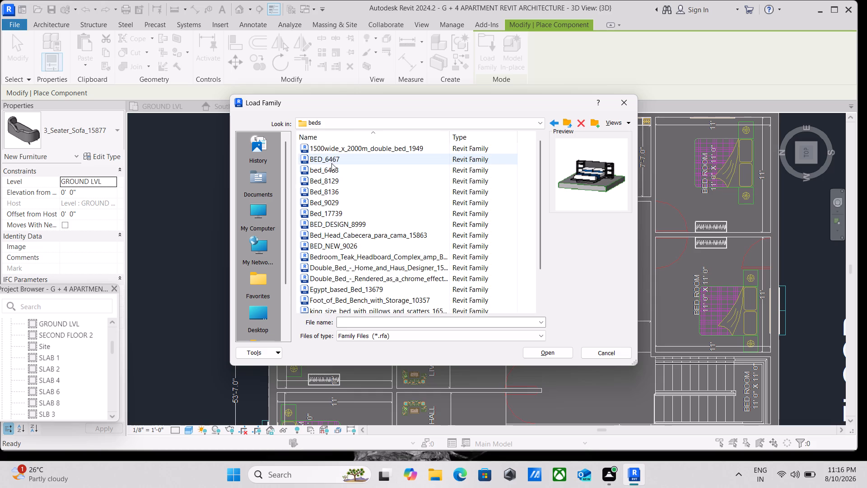
pyautogui.click(331, 169)
pyautogui.click(333, 149)
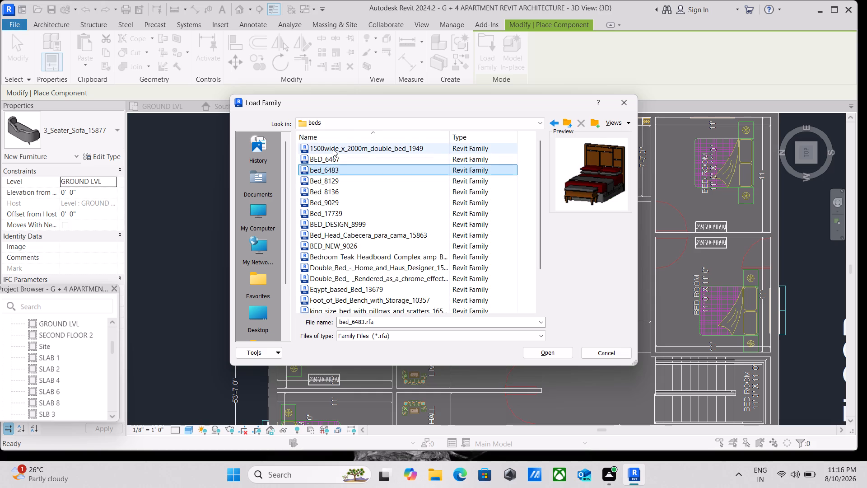
pyautogui.click(333, 158)
pyautogui.click(328, 186)
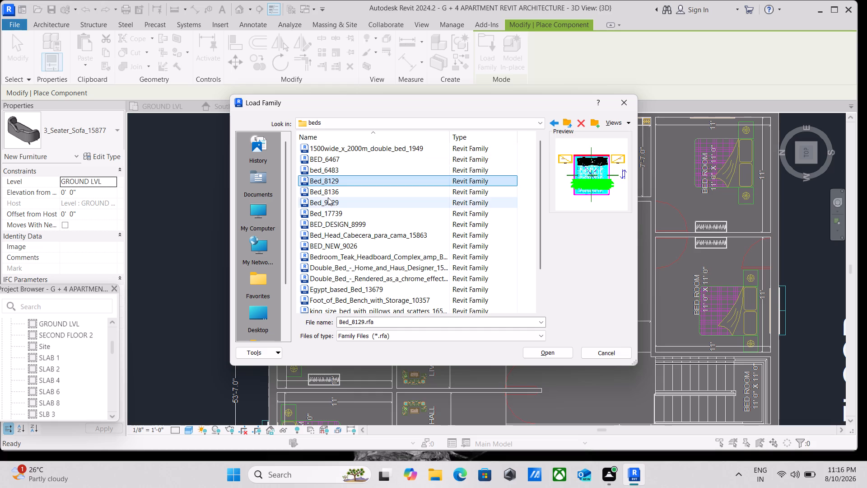
pyautogui.click(328, 197)
pyautogui.click(328, 206)
pyautogui.click(326, 197)
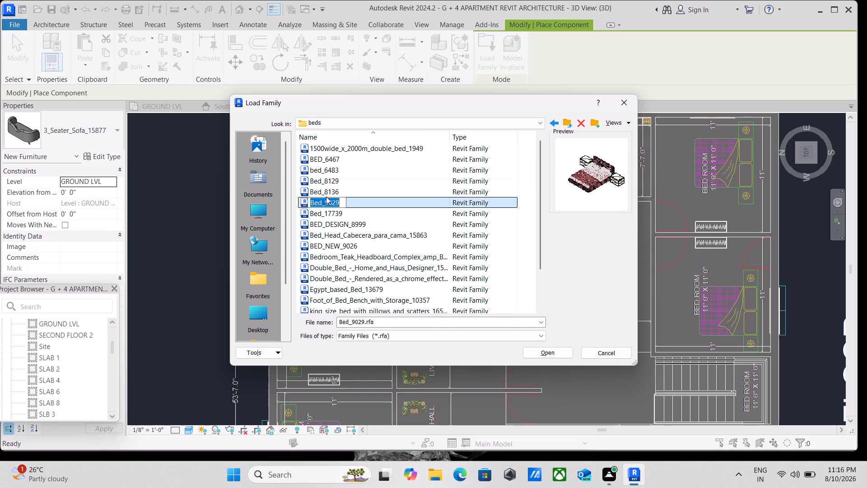
pyautogui.click(331, 215)
pyautogui.click(331, 227)
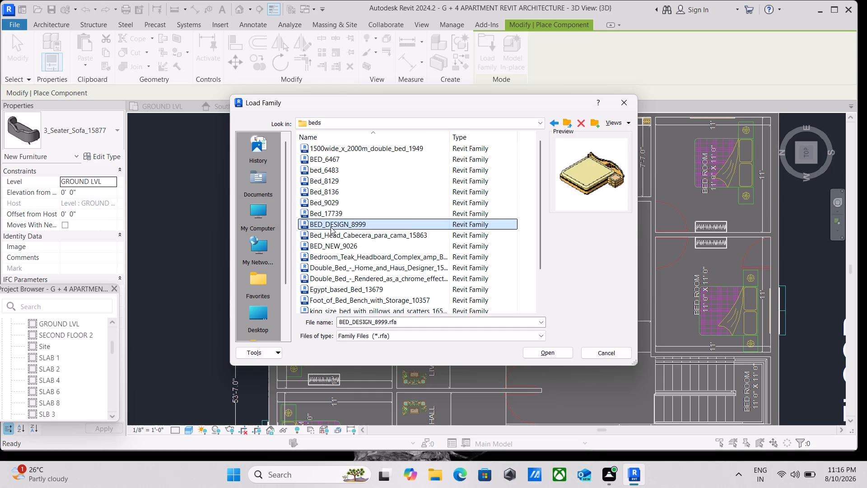
pyautogui.click(330, 236)
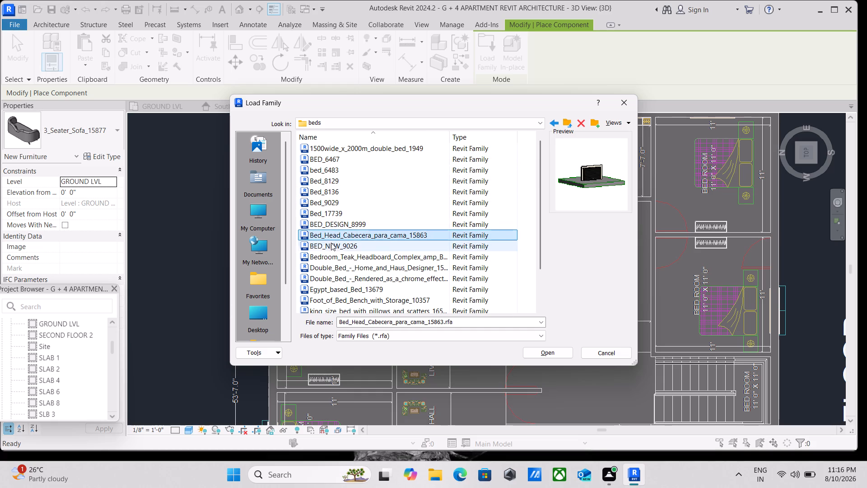
pyautogui.click(330, 245)
pyautogui.click(322, 205)
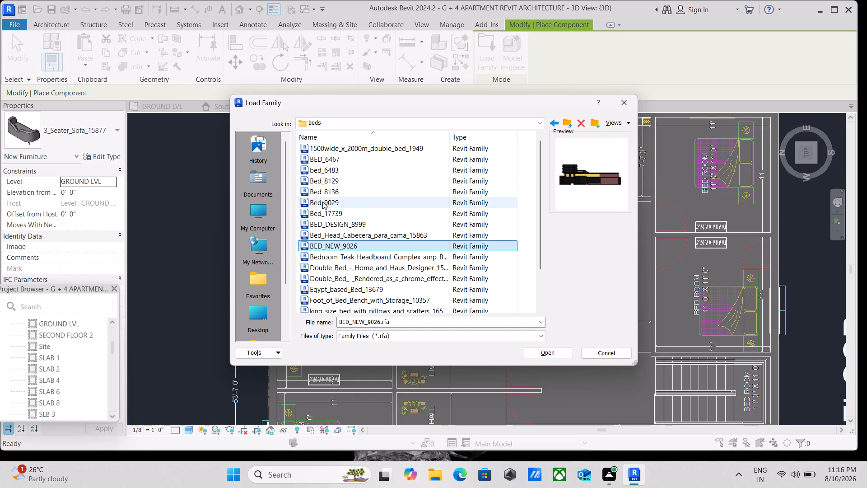
pyautogui.click(322, 196)
pyautogui.click(322, 185)
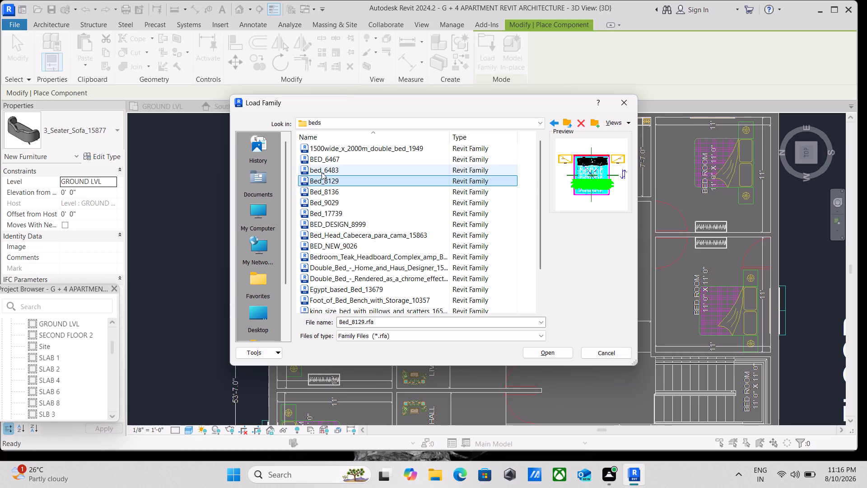
# Load the bed_6483 family into the project.
pyautogui.click(322, 172)
pyautogui.click(322, 164)
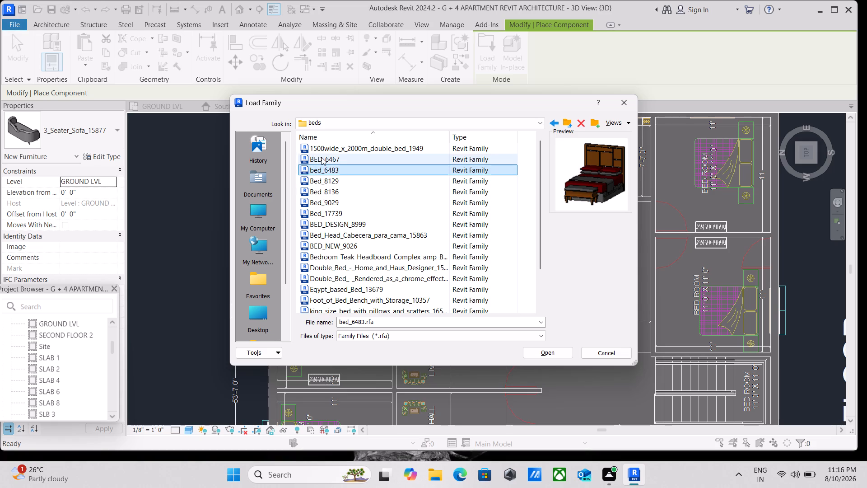
pyautogui.click(557, 350)
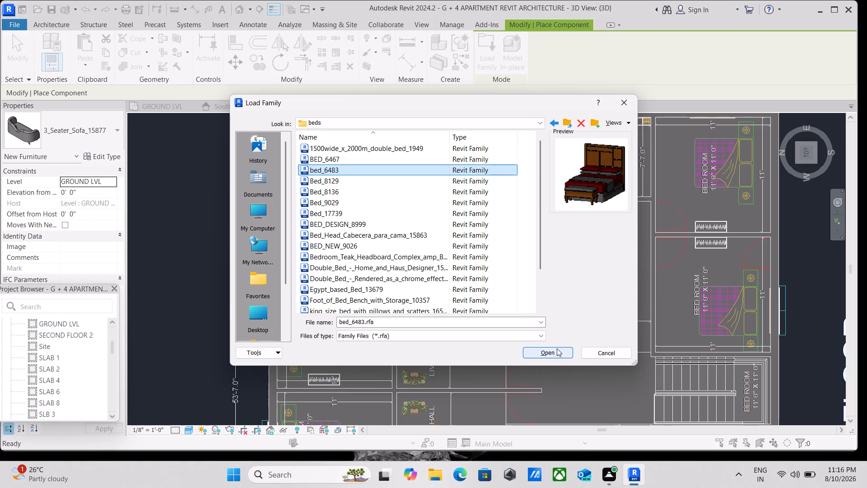
pyautogui.click(552, 353)
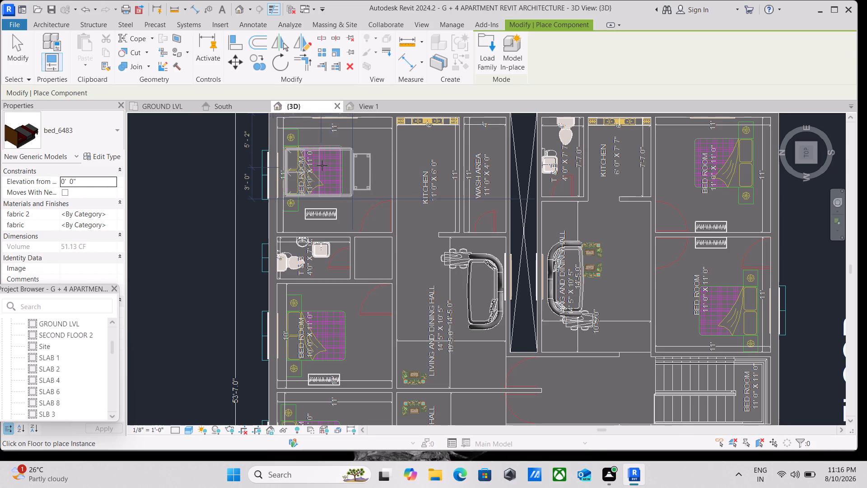
# Place a bed_6483 in the 11'0" X 11'0" bedroom beside the kitchen and wash area, with its head toward the window wall.
pyautogui.click(322, 165)
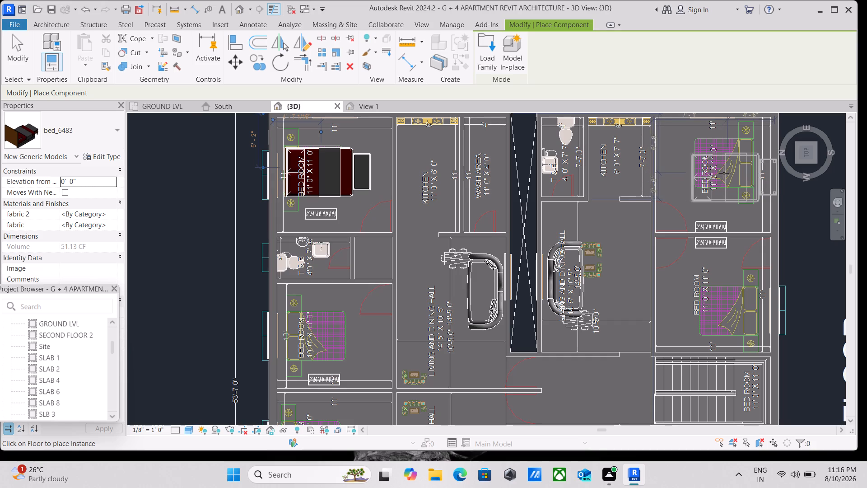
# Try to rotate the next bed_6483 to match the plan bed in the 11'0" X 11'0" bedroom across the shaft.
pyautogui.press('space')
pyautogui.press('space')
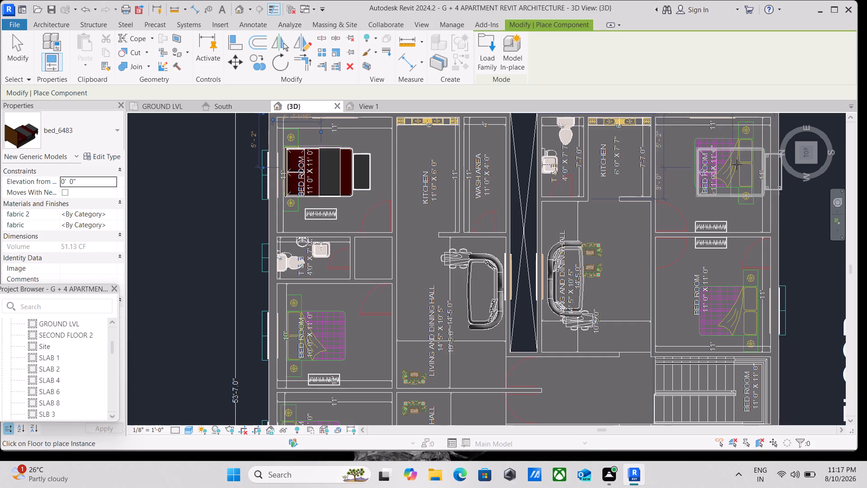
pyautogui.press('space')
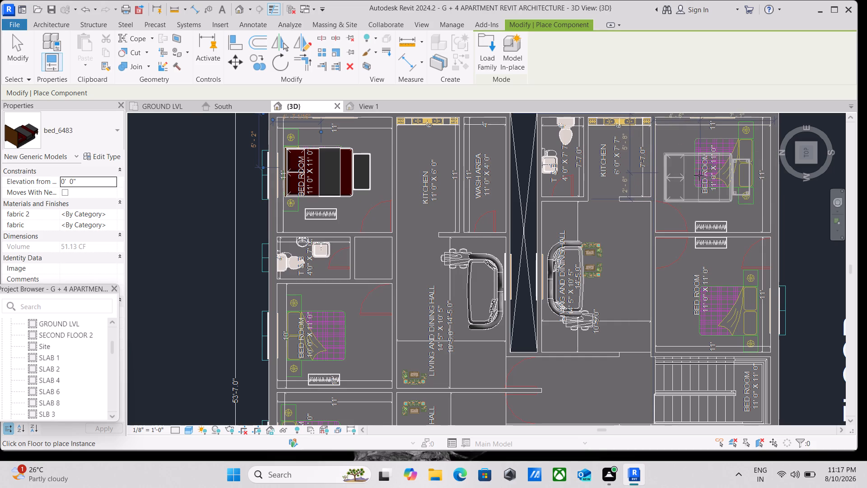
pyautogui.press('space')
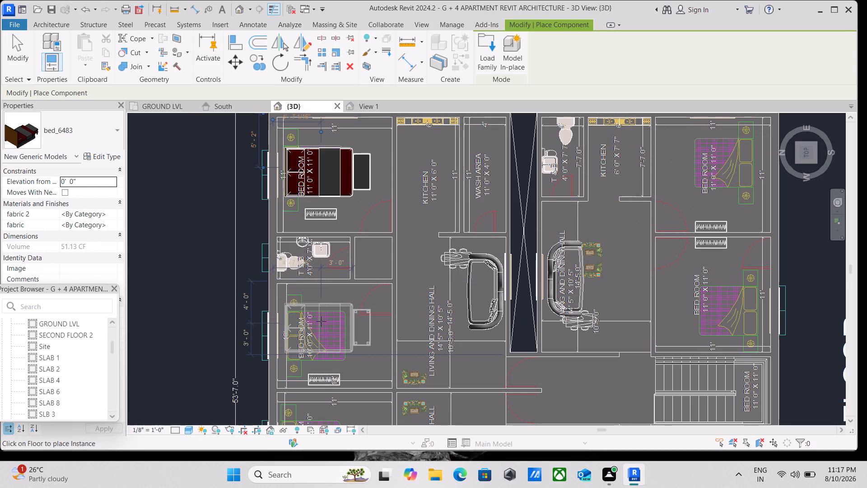
# Place a bed_6483 in each of the two adjoining 10'0" X 11'0" bedrooms, over the plan beds with heads toward the window wall.
pyautogui.click(321, 321)
pyautogui.scroll(-2, 387, 272)
pyautogui.scroll(-1, 427, 293)
pyautogui.scroll(-1, 482, 353)
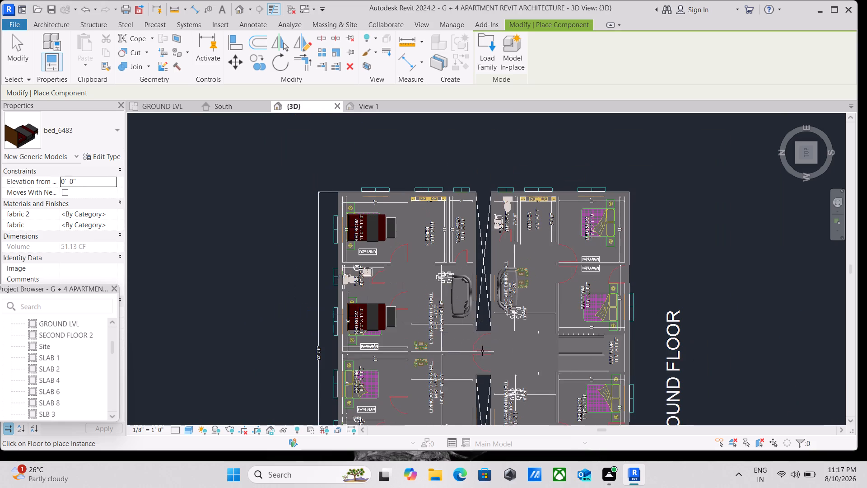
pyautogui.moveTo(482, 350); pyautogui.dragTo(465, 269, button='middle')
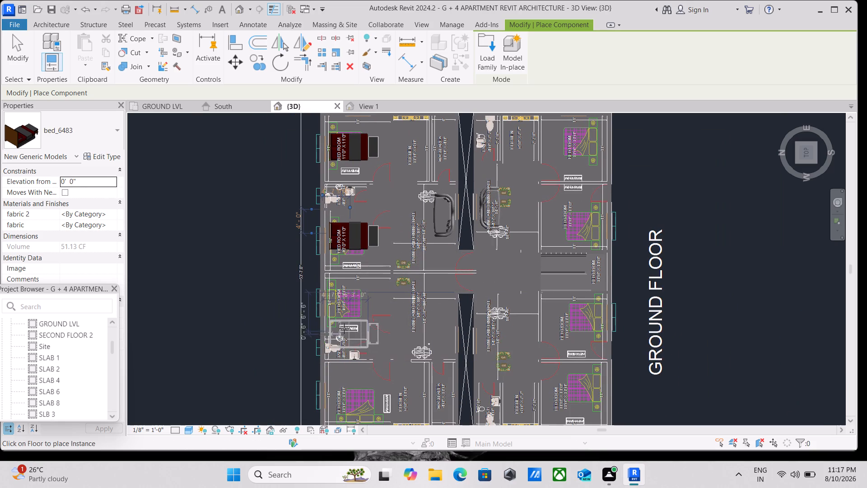
pyautogui.scroll(5, 356, 304)
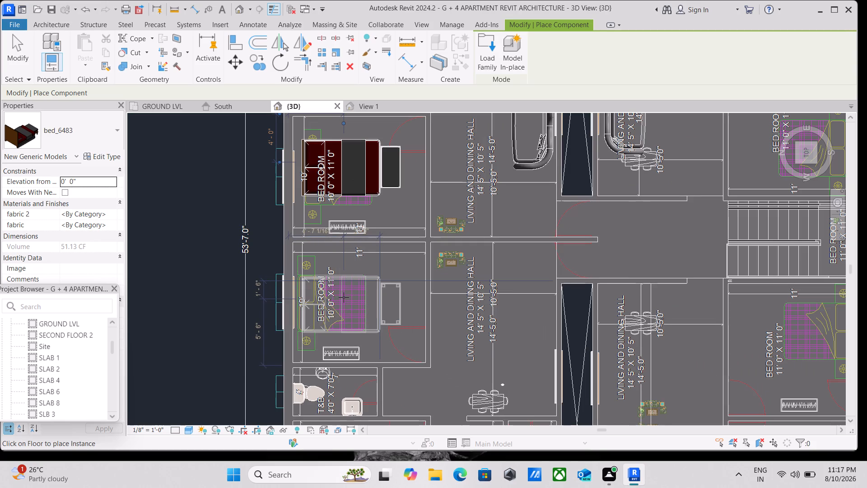
pyautogui.click(344, 297)
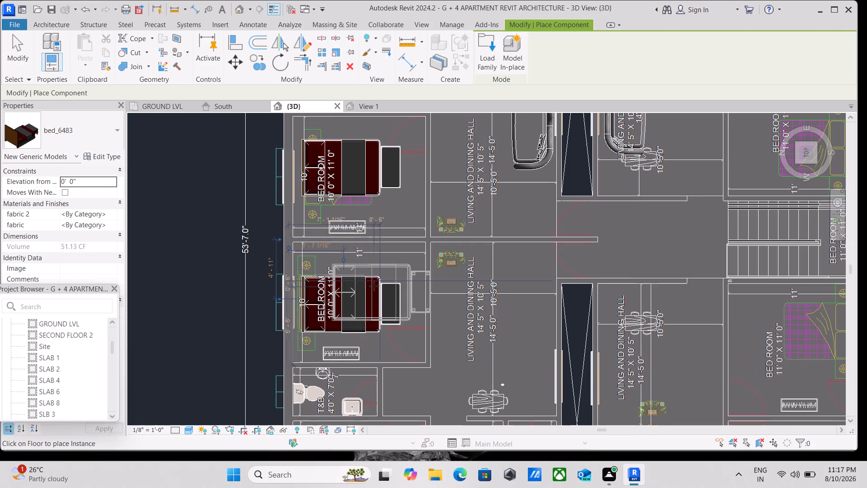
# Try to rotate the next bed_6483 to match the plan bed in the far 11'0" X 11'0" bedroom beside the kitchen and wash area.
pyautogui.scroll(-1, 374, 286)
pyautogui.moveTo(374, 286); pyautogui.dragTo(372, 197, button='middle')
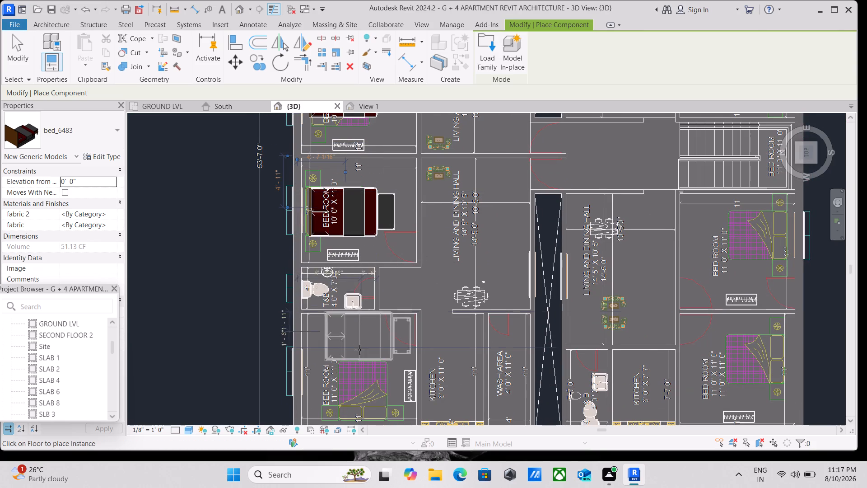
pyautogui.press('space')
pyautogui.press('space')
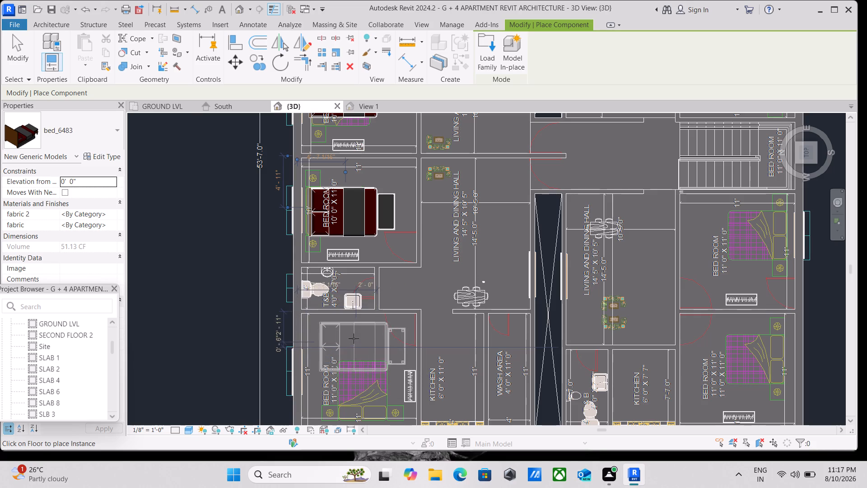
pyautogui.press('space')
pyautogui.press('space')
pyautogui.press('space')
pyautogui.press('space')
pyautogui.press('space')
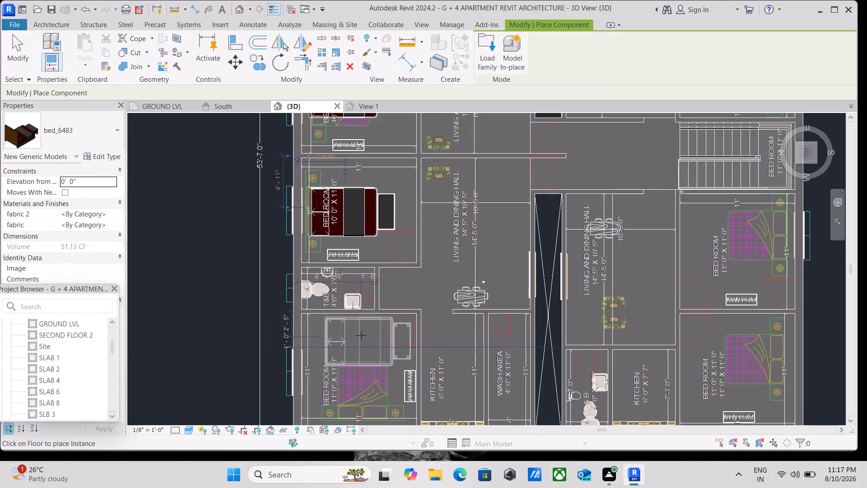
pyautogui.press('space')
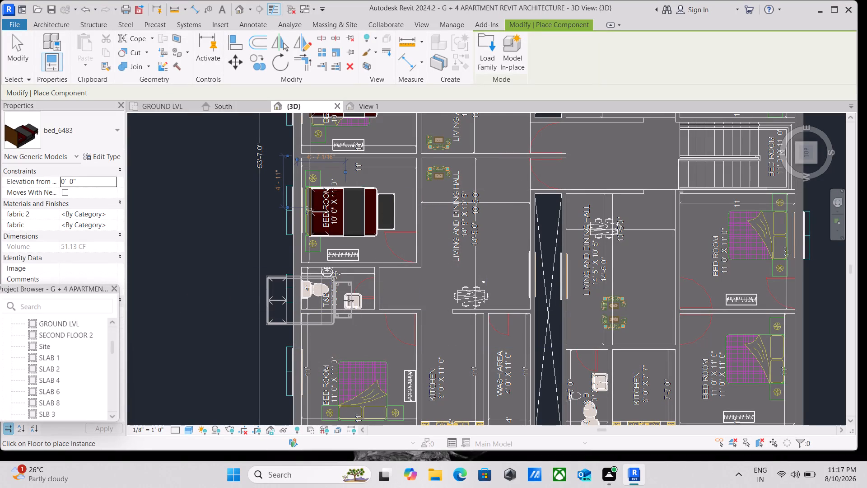
# Place a bed_6483 in the far 11'0" X 11'0" bedroom beside the kitchen and wash area, with its head toward the window wall.
pyautogui.scroll(-1, 241, 338)
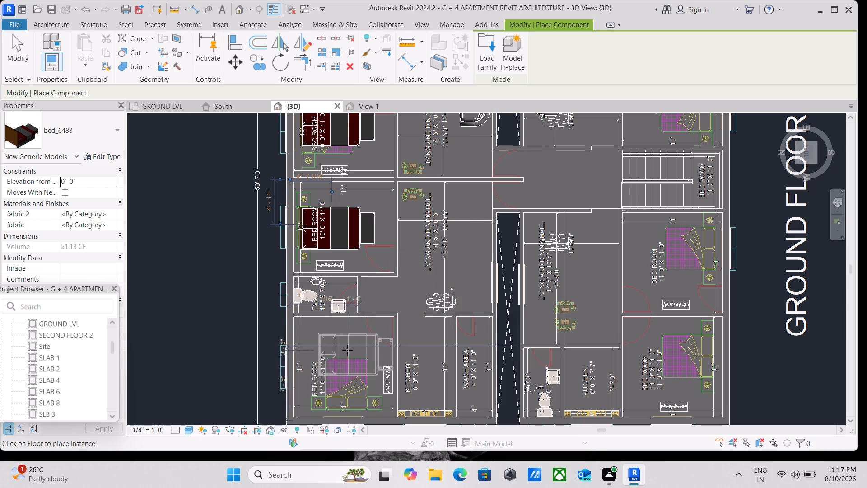
pyautogui.click(347, 350)
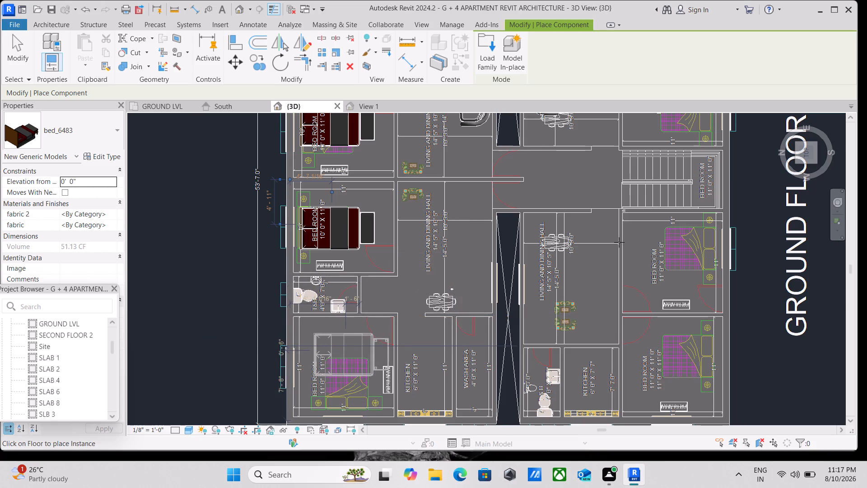
# Place a bed_6483 over the plan bed in each of the four 11'0" X 11'0" bedrooms on the staircase side.
pyautogui.click(668, 258)
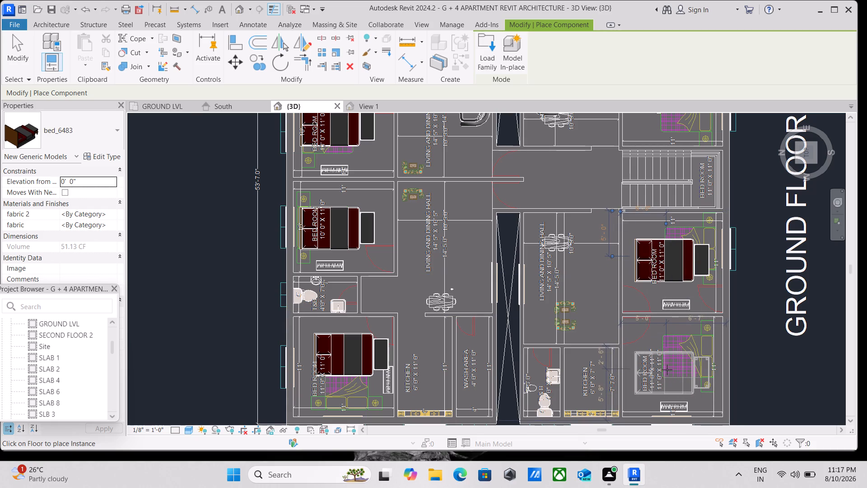
pyautogui.click(667, 370)
pyautogui.moveTo(662, 285); pyautogui.dragTo(662, 299, button='middle')
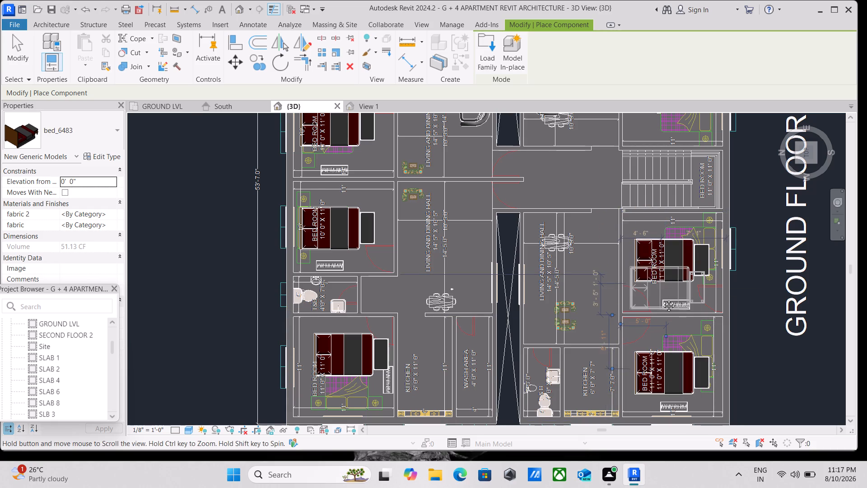
pyautogui.moveTo(662, 299); pyautogui.dragTo(649, 425, button='middle')
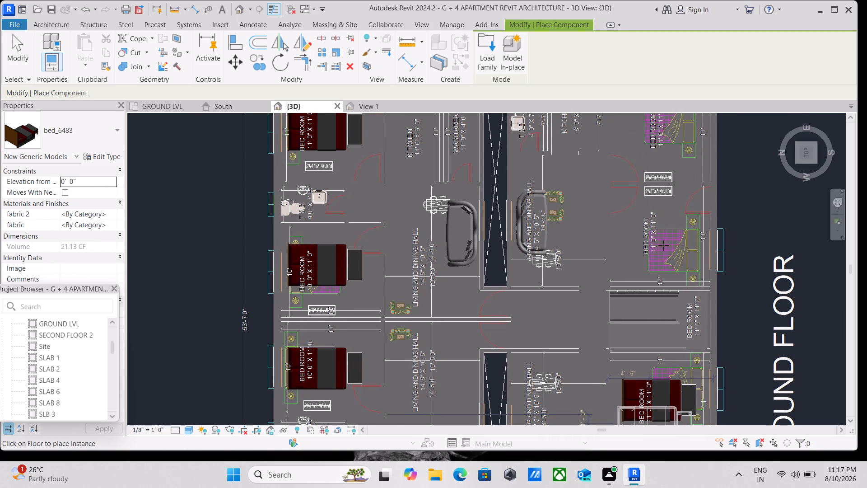
pyautogui.scroll(-1, 663, 245)
pyautogui.moveTo(663, 245); pyautogui.dragTo(591, 284, button='middle')
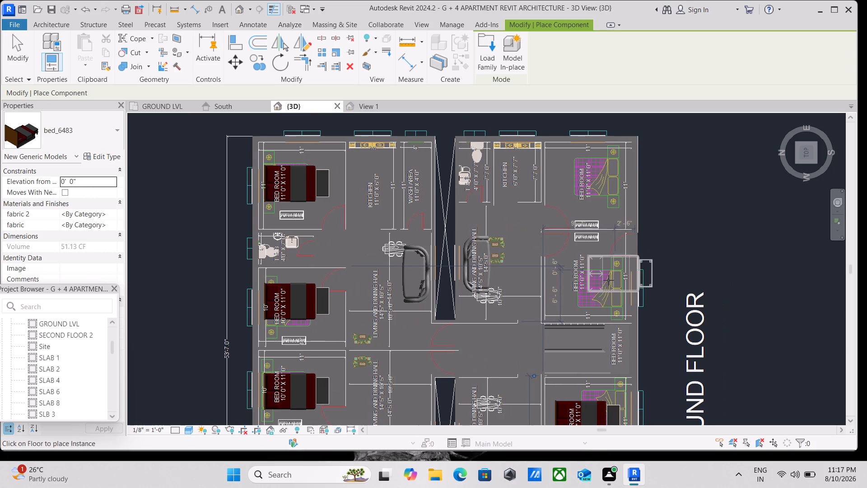
pyautogui.click(579, 285)
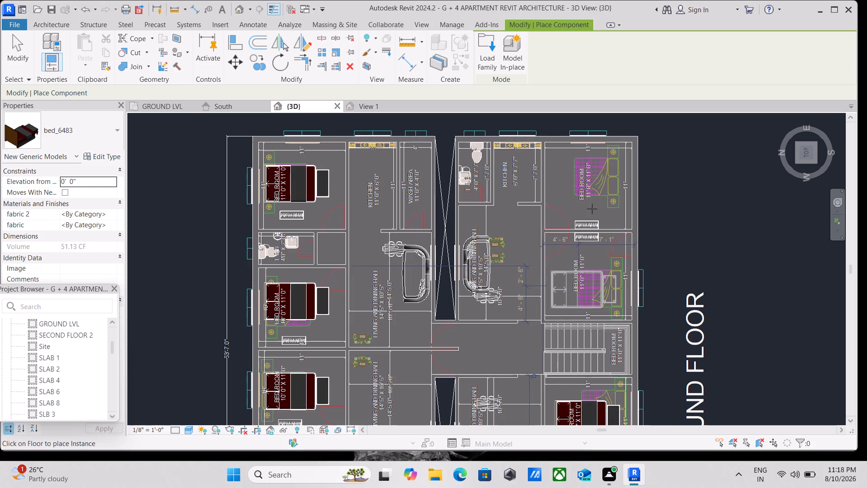
pyautogui.click(587, 174)
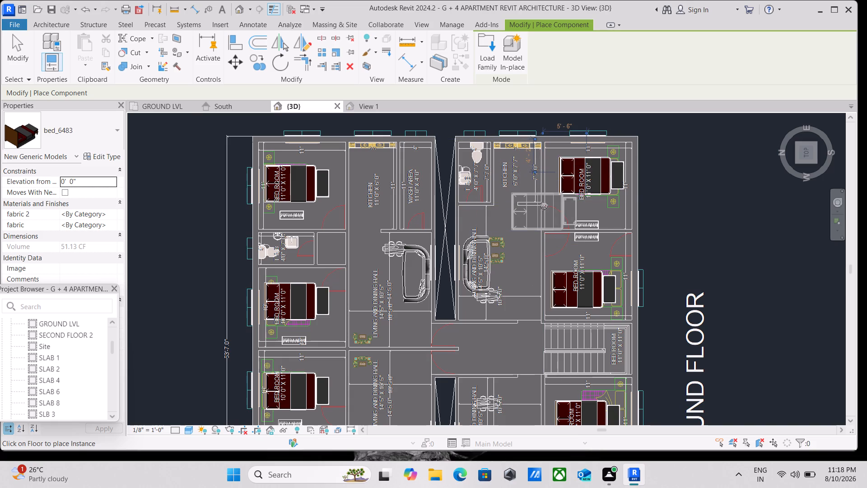
pyautogui.press('Escape')
pyautogui.press('Escape')
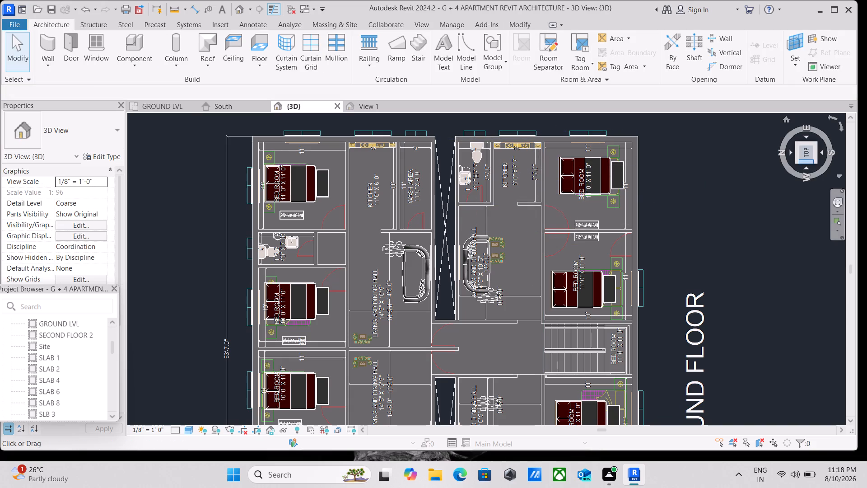
# Examine the furnished ground floor rooms in 3D from different corners of the building.
pyautogui.click(797, 163)
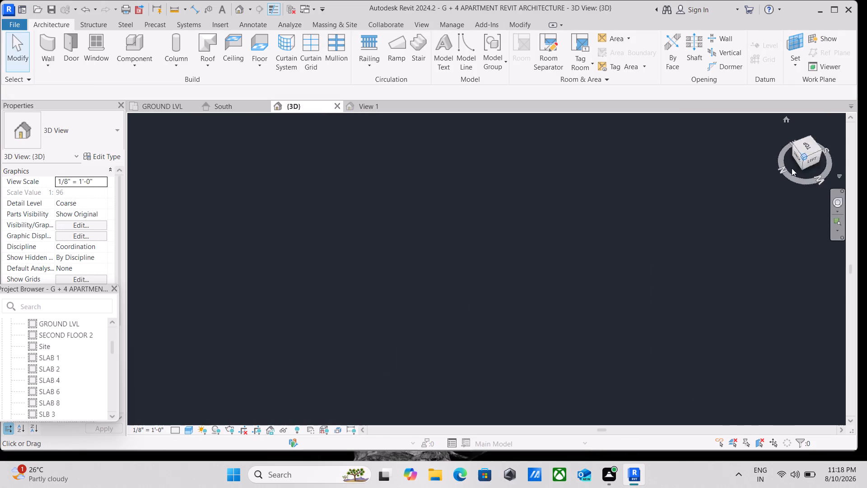
pyautogui.scroll(1, 280, 430)
pyautogui.scroll(3, 525, 179)
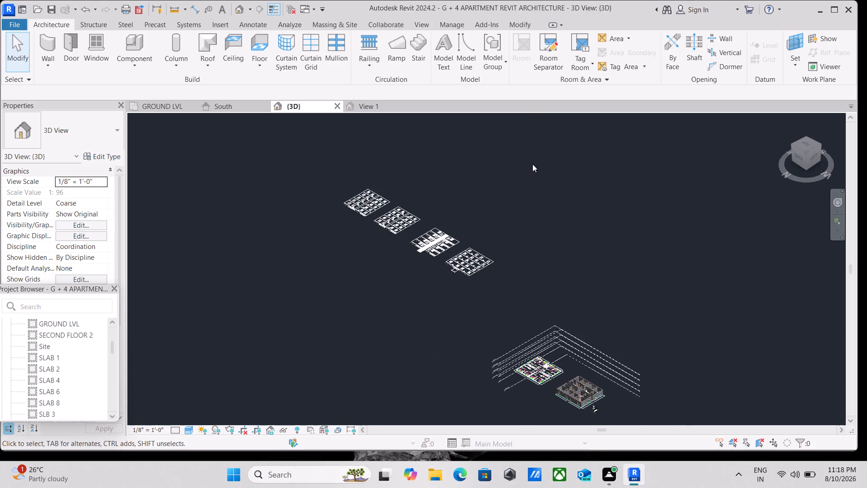
pyautogui.scroll(2, 500, 222)
pyautogui.scroll(3, 603, 425)
pyautogui.scroll(1, 616, 356)
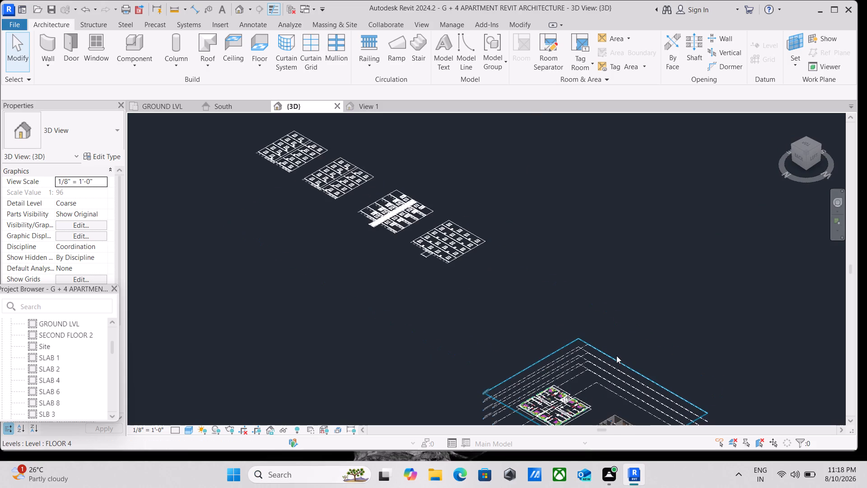
pyautogui.moveTo(616, 356); pyautogui.dragTo(579, 206, button='middle')
pyautogui.scroll(5, 578, 299)
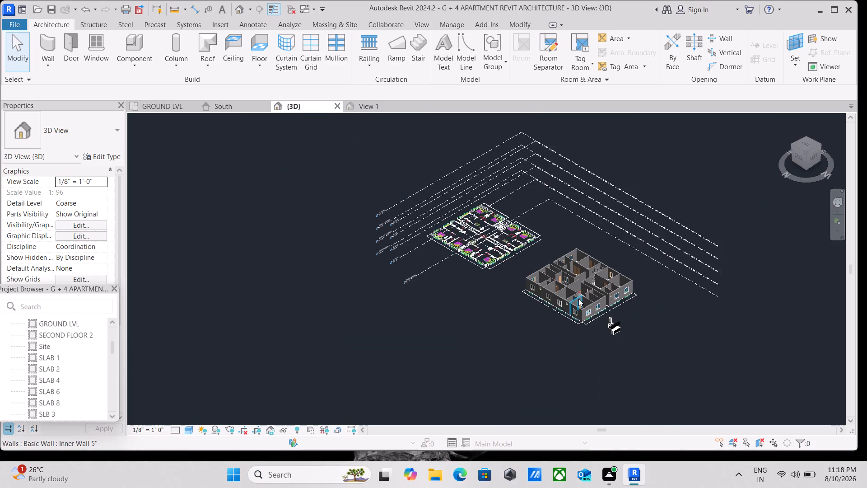
pyautogui.scroll(6, 578, 299)
pyautogui.scroll(2, 542, 295)
pyautogui.scroll(3, 472, 282)
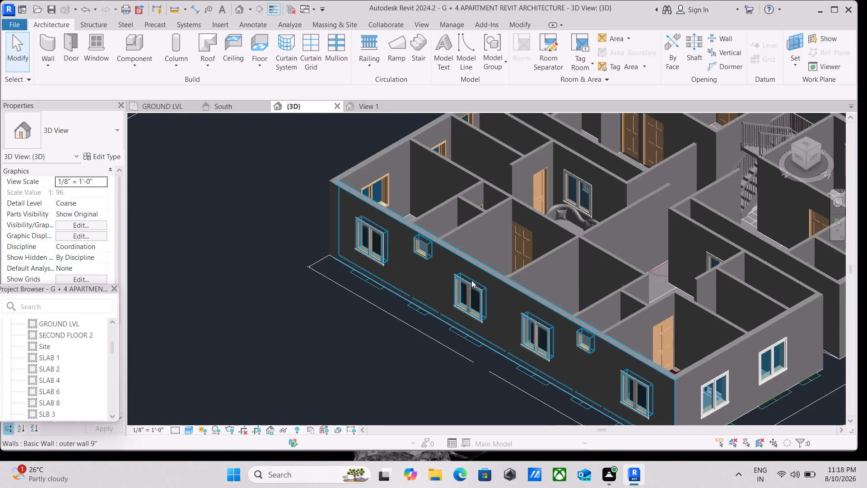
pyautogui.scroll(1, 484, 273)
pyautogui.scroll(-1, 397, 201)
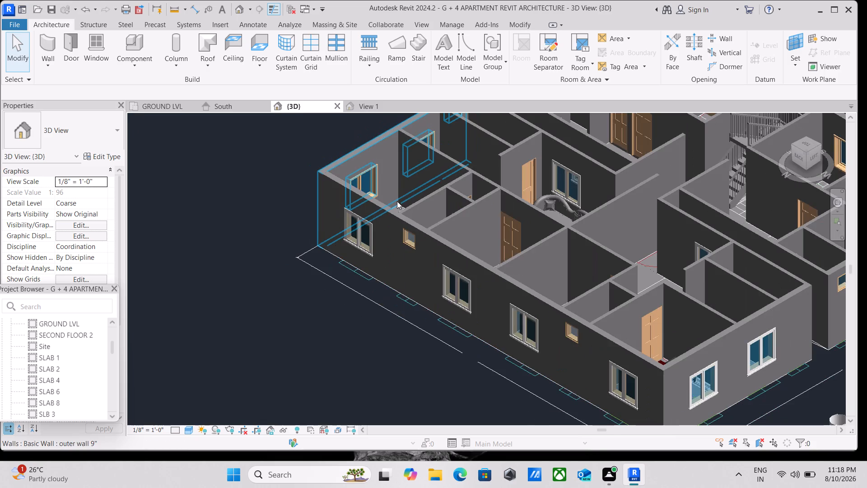
pyautogui.moveTo(397, 201); pyautogui.dragTo(372, 423, button='middle')
pyautogui.scroll(-1, 372, 423)
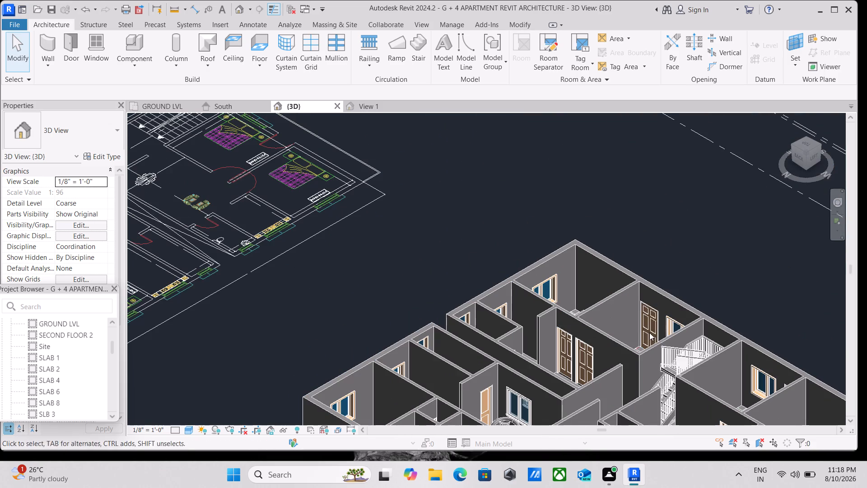
pyautogui.click(793, 145)
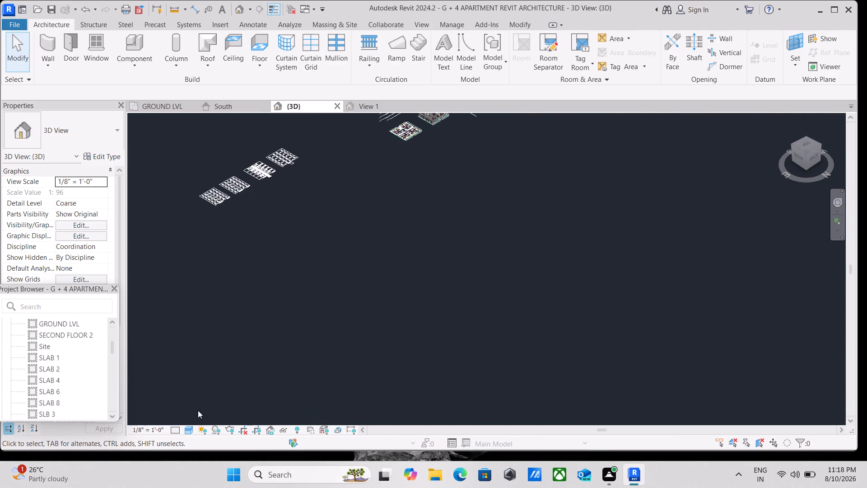
pyautogui.scroll(2, 400, 207)
pyautogui.scroll(1, 440, 216)
pyautogui.scroll(4, 639, 214)
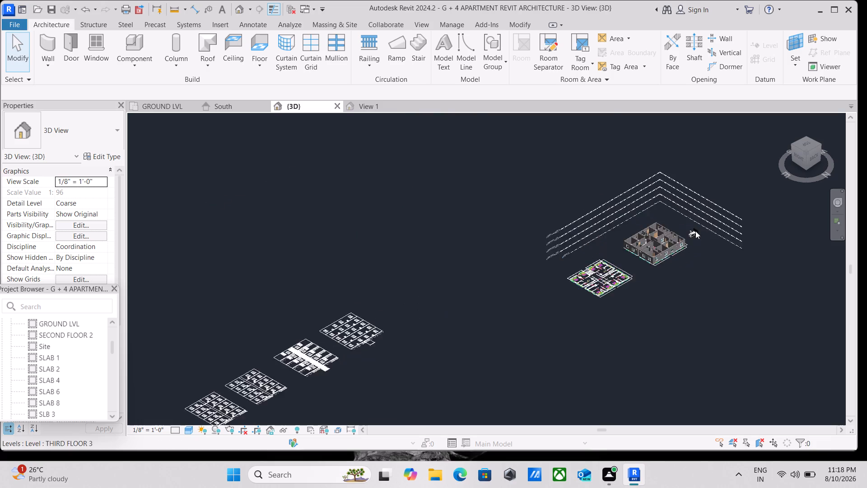
pyautogui.scroll(10, 667, 284)
pyautogui.scroll(3, 625, 261)
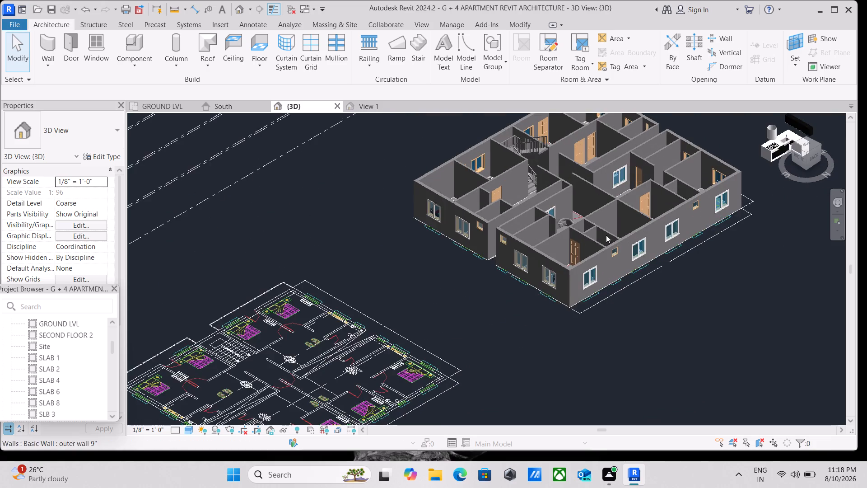
pyautogui.moveTo(616, 211); pyautogui.dragTo(573, 406, button='middle')
pyautogui.scroll(2, 657, 304)
pyautogui.scroll(3, 415, 321)
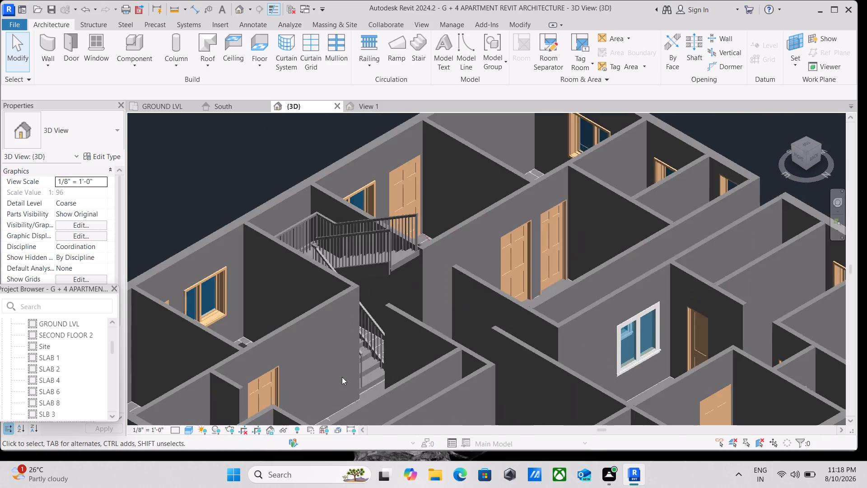
pyautogui.scroll(-2, 342, 377)
pyautogui.scroll(3, 274, 345)
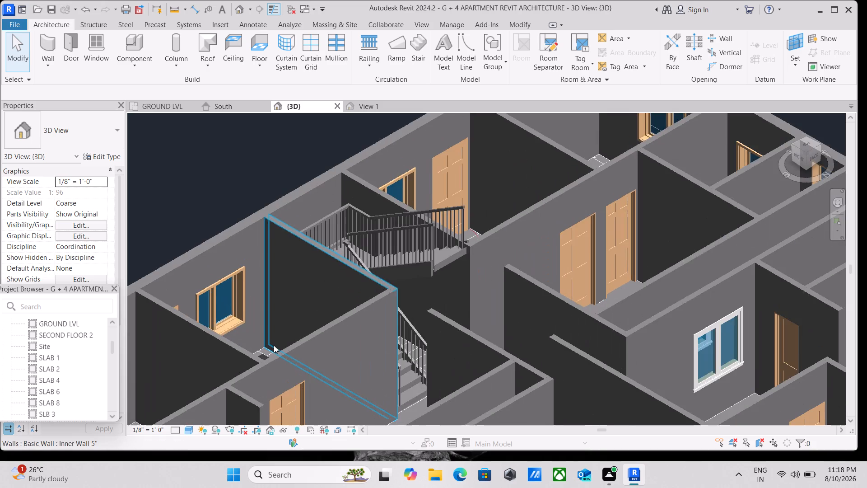
pyautogui.scroll(-1, 274, 345)
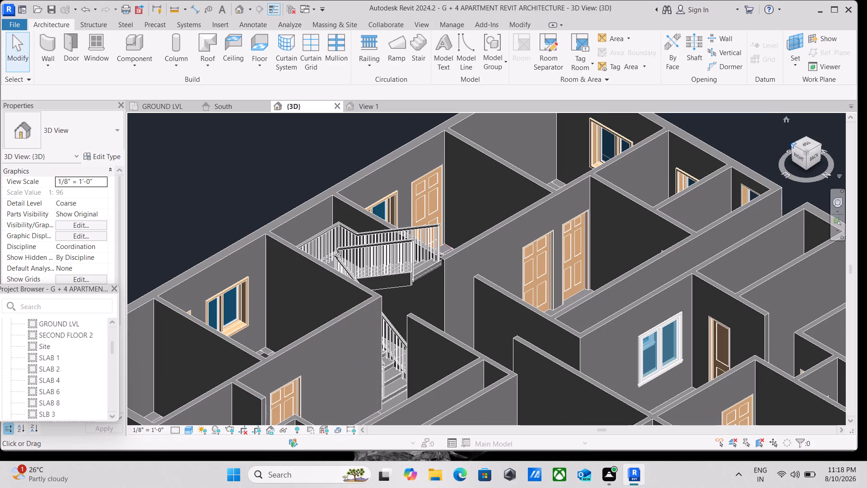
# Rotate the bed_6483 in the bedroom between the staircase and the near corner bedroom by 180 degrees, turning its head toward the window wall.
pyautogui.click(794, 145)
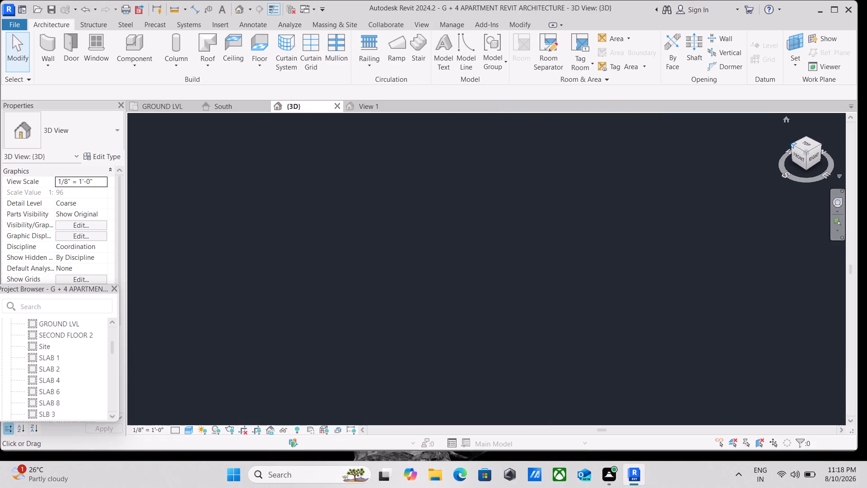
pyautogui.scroll(5, 452, 228)
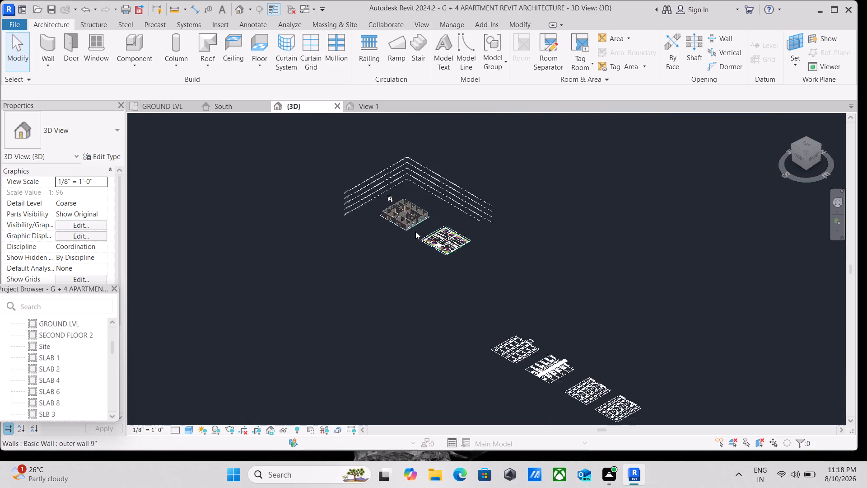
pyautogui.scroll(16, 395, 226)
pyautogui.scroll(3, 436, 226)
pyautogui.moveTo(436, 226); pyautogui.dragTo(436, 231, button='middle')
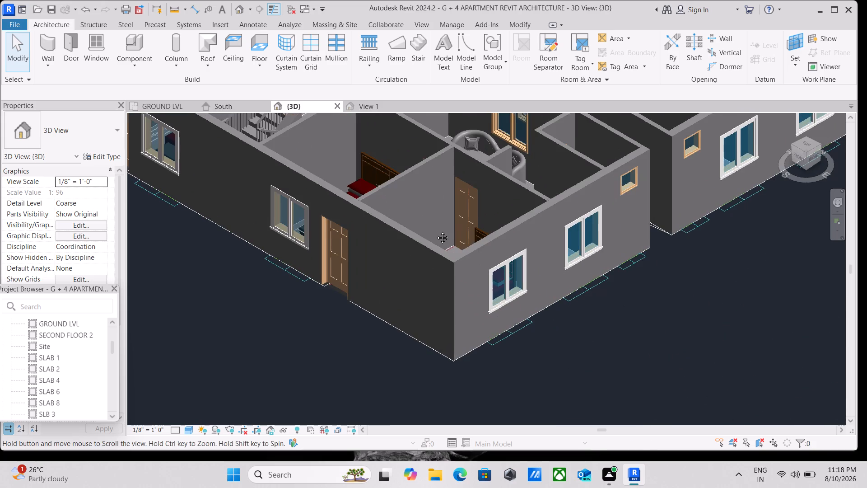
pyautogui.moveTo(436, 231); pyautogui.dragTo(435, 254, button='middle')
pyautogui.click(369, 192)
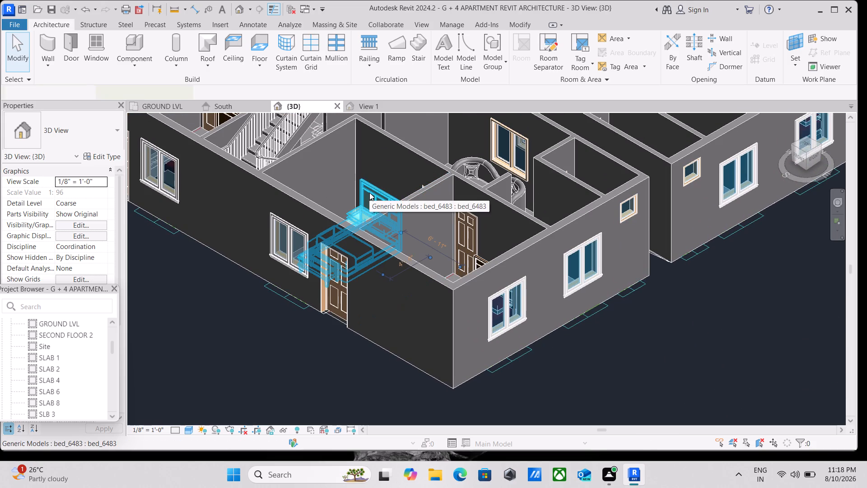
pyautogui.press('space')
pyautogui.press('space')
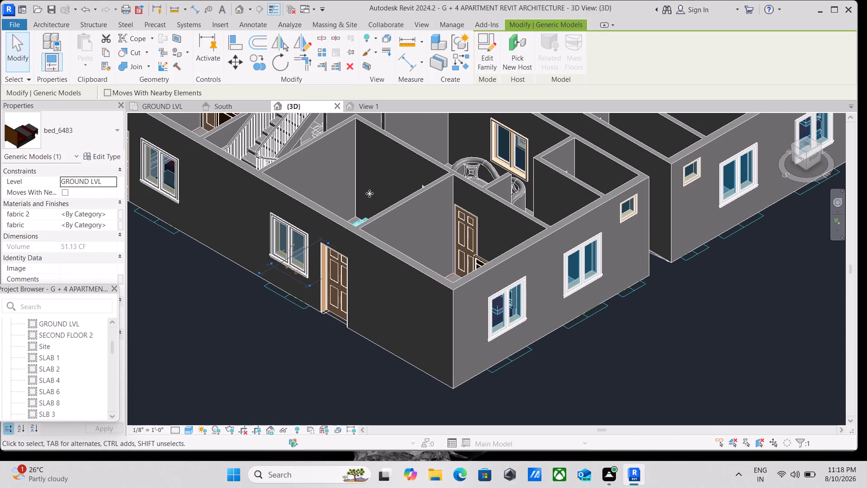
pyautogui.scroll(-1, 481, 232)
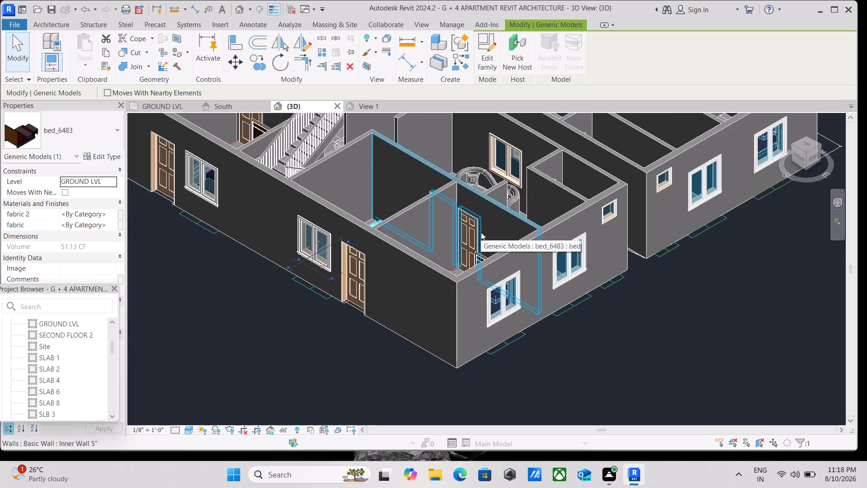
pyautogui.scroll(-1, 481, 232)
pyautogui.press('Escape')
# Rotate the bed_6483 in the far corner bedroom along the staircase-side outer wall by 180 degrees, turning its head toward that wall.
pyautogui.moveTo(478, 246); pyautogui.dragTo(602, 288, button='middle')
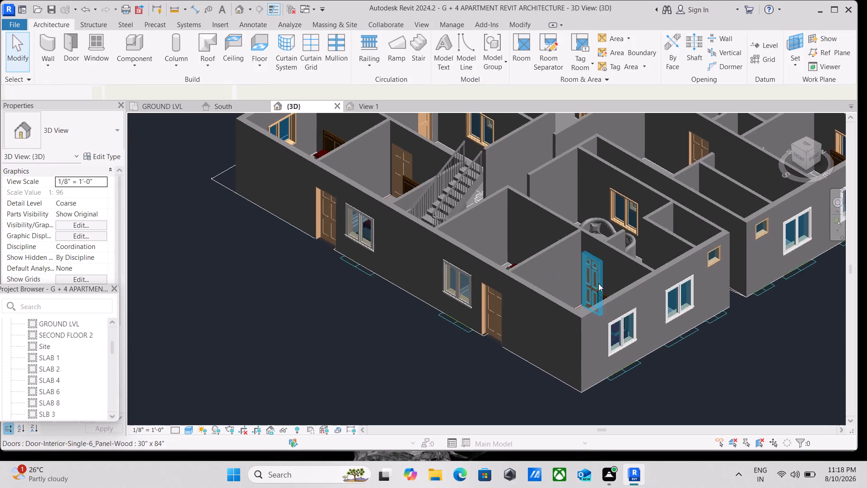
pyautogui.moveTo(566, 273); pyautogui.dragTo(583, 289, button='middle')
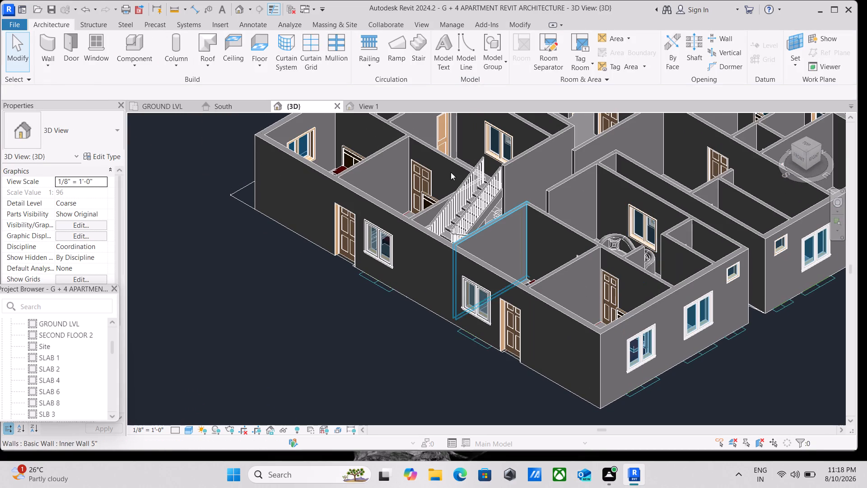
pyautogui.click(349, 152)
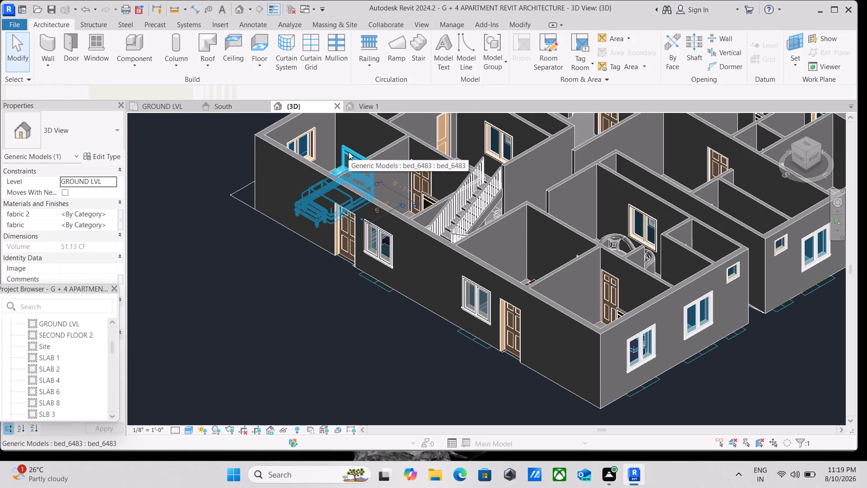
pyautogui.press('space')
pyautogui.press('space')
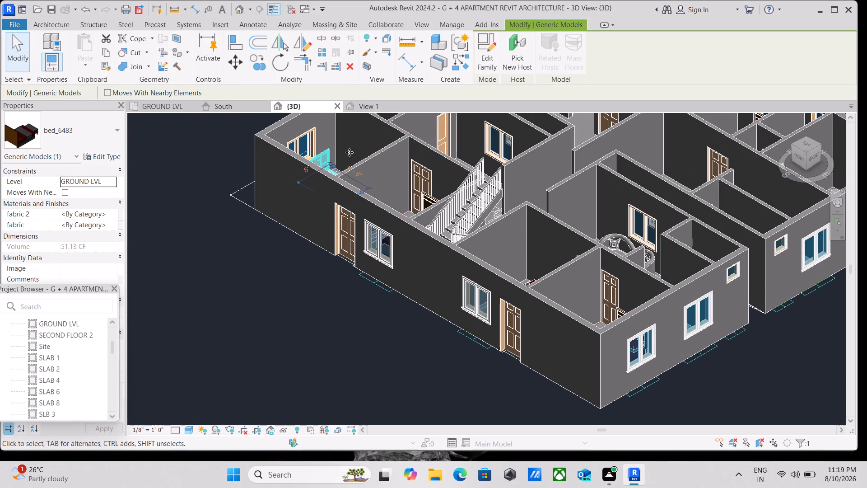
pyautogui.press('Escape')
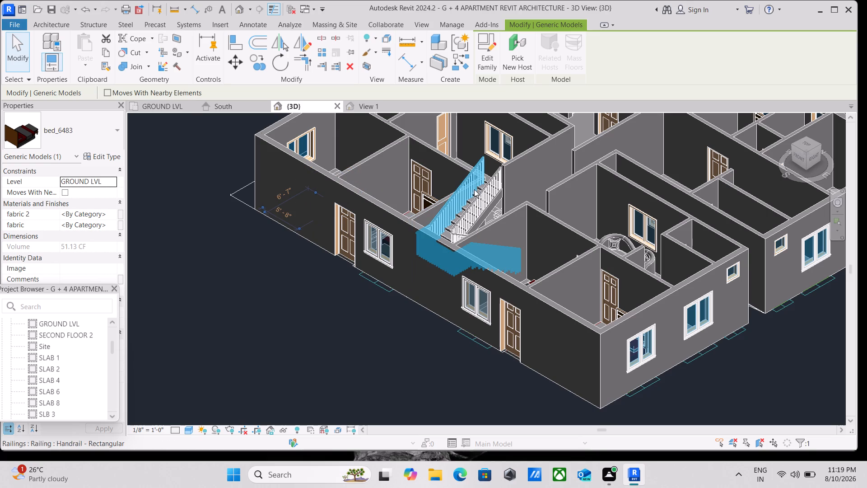
# Rotate the bed_6483 in the bedroom between the staircase and the far corner bedroom by 180 degrees, turning its head toward the outer wall.
pyautogui.click(424, 197)
pyautogui.press('space')
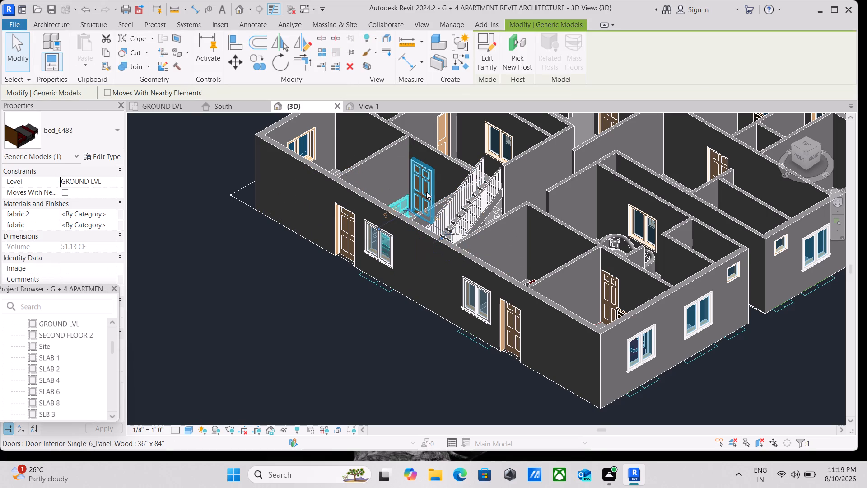
pyautogui.press('space')
pyautogui.scroll(-2, 408, 219)
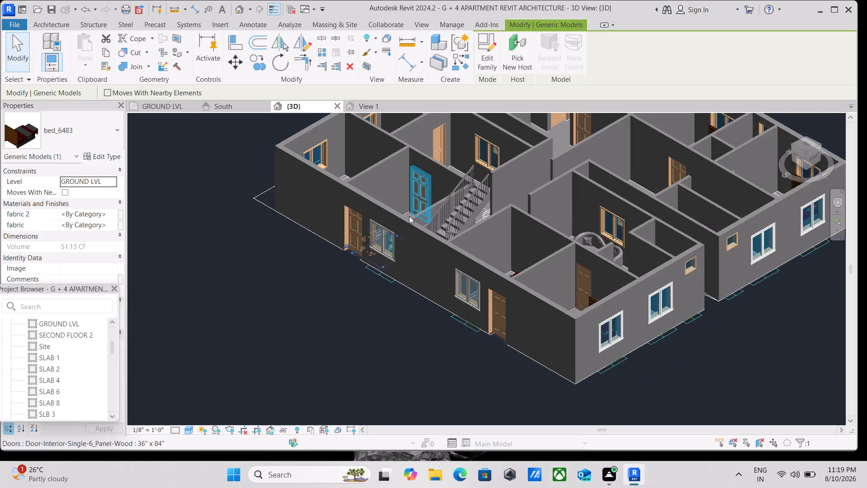
pyautogui.press('Escape')
# Examine the staircase-side outer wall and the bedrooms behind it in 3D.
pyautogui.scroll(5, 390, 285)
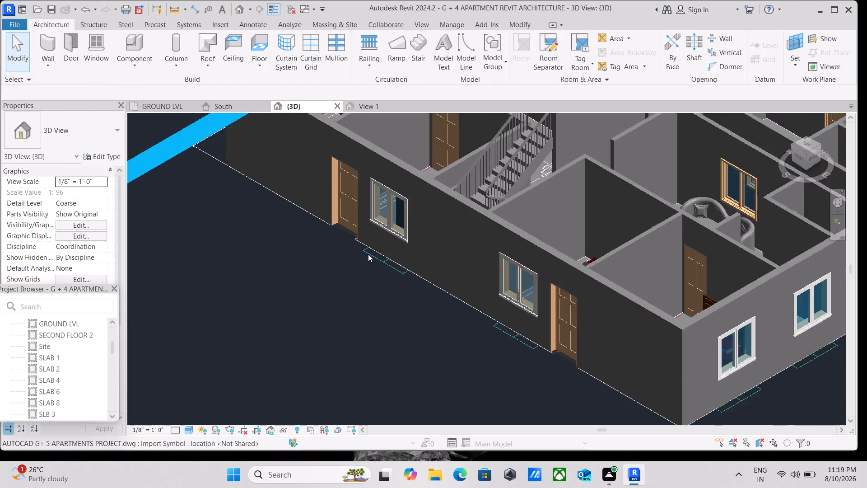
pyautogui.scroll(2, 368, 232)
pyautogui.moveTo(375, 229); pyautogui.dragTo(330, 300, button='middle')
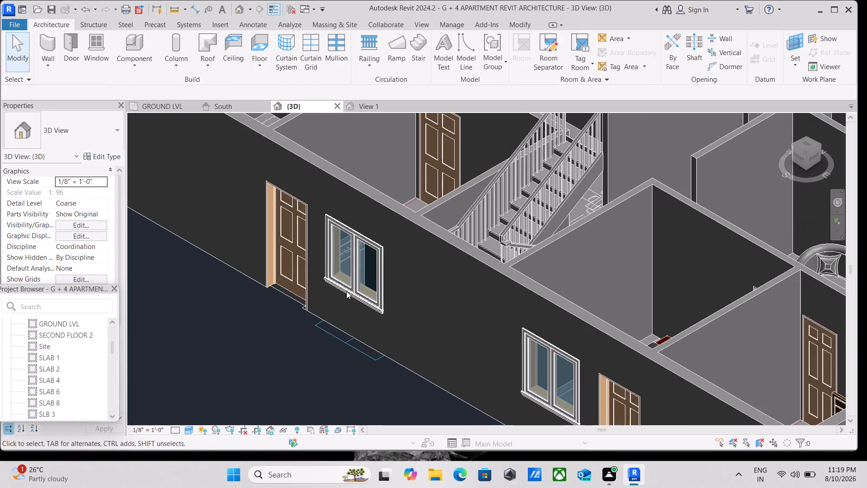
pyautogui.scroll(-1, 351, 288)
pyautogui.moveTo(351, 288); pyautogui.dragTo(329, 314, button='middle')
pyautogui.scroll(-2, 364, 307)
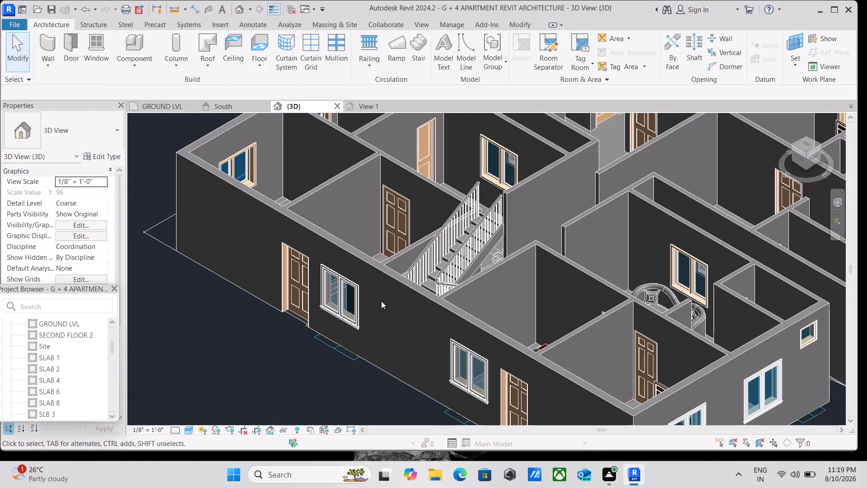
pyautogui.scroll(-2, 408, 292)
pyautogui.moveTo(408, 292); pyautogui.dragTo(398, 299, button='middle')
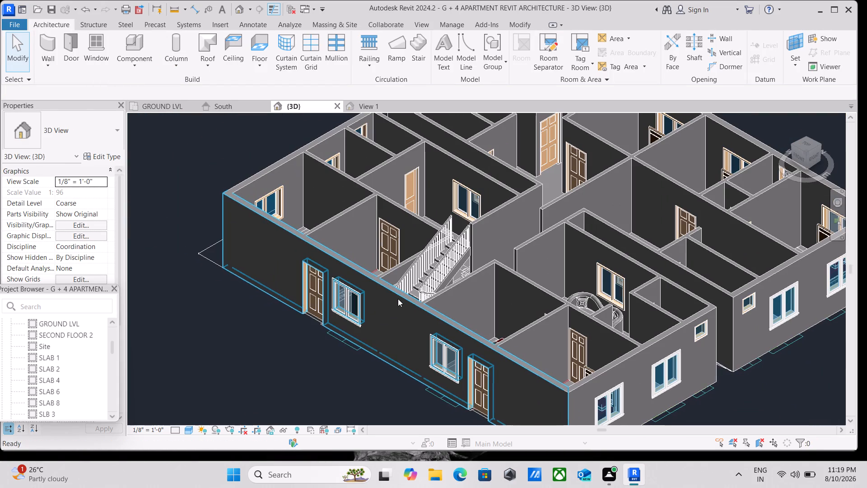
pyautogui.scroll(-1, 405, 273)
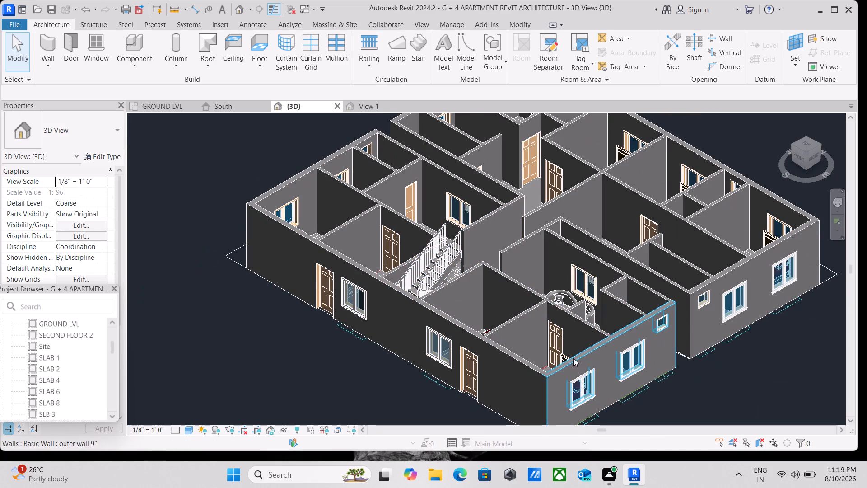
# Rotate the bed_6483 in the rearmost corner bedroom, on the side opposite the staircase, by 90 degrees.
pyautogui.moveTo(573, 357); pyautogui.dragTo(512, 470, button='middle')
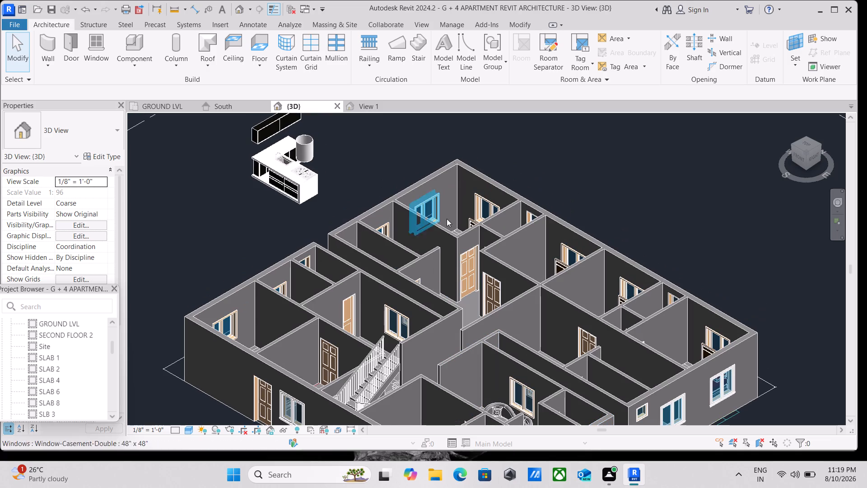
pyautogui.click(466, 223)
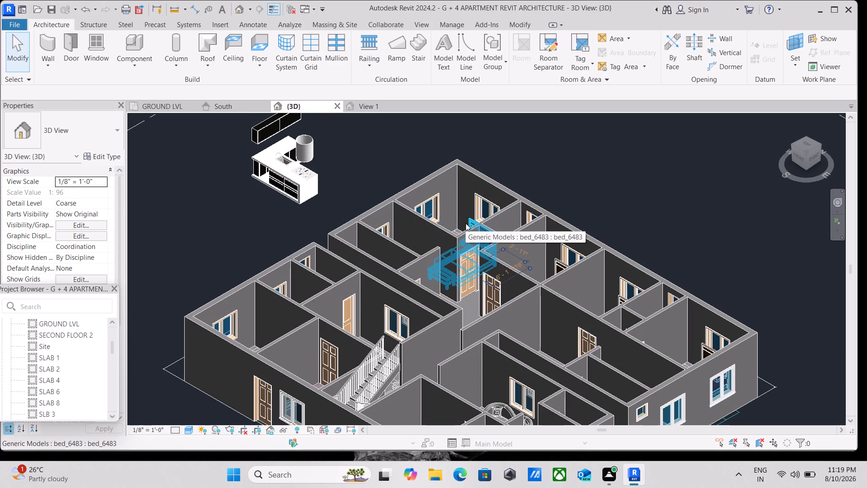
pyautogui.press('space')
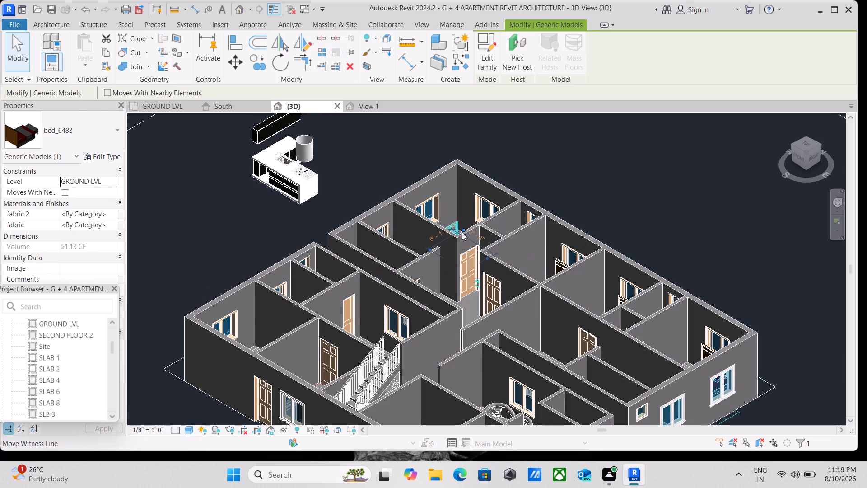
pyautogui.press('Escape')
# Examine the bed placement in the ground floor bedrooms in 3D from the front-left corner of the building.
pyautogui.scroll(-1, 335, 378)
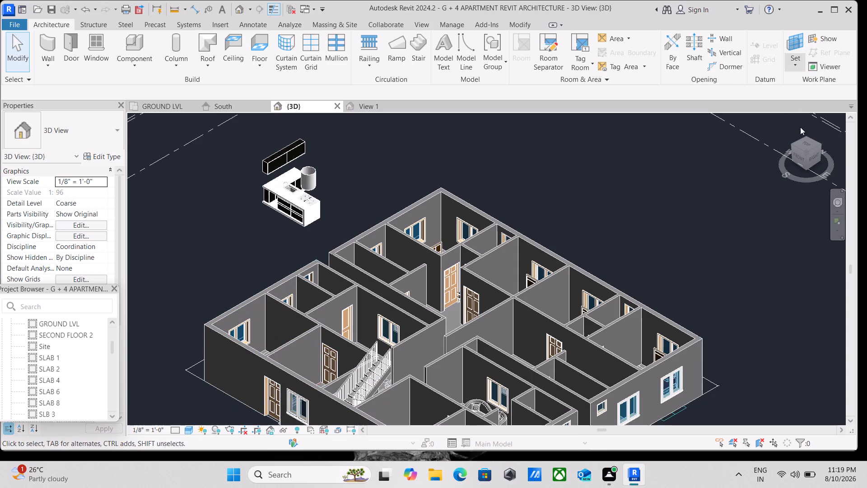
pyautogui.click(791, 143)
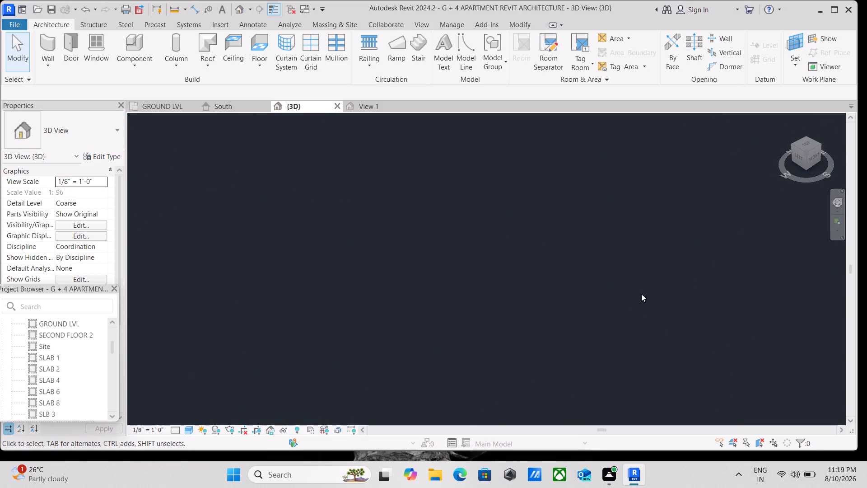
pyautogui.scroll(2, 549, 328)
pyautogui.scroll(7, 357, 375)
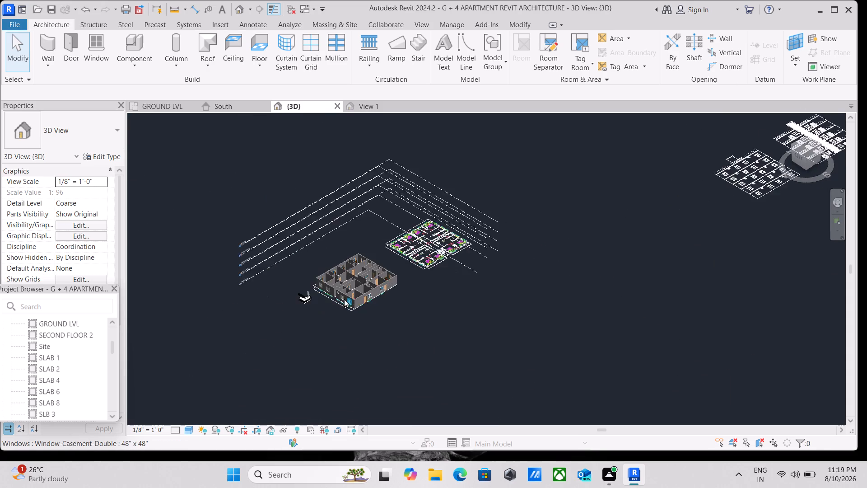
pyautogui.scroll(9, 344, 299)
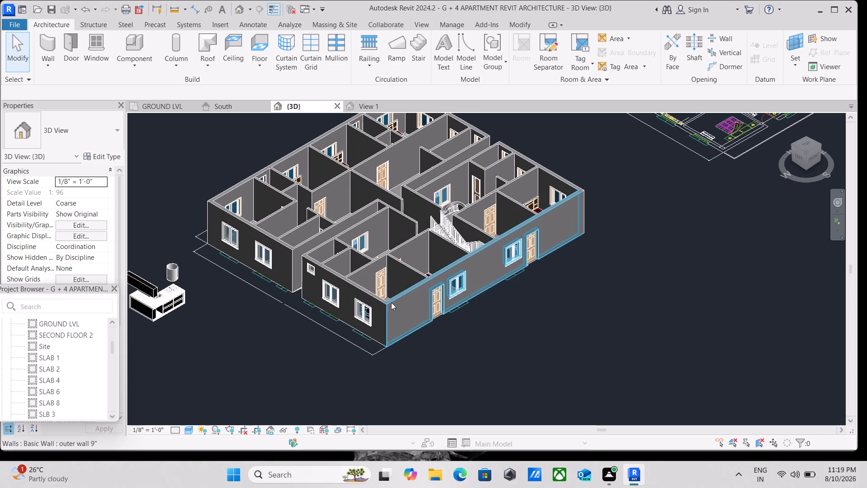
pyautogui.scroll(3, 377, 300)
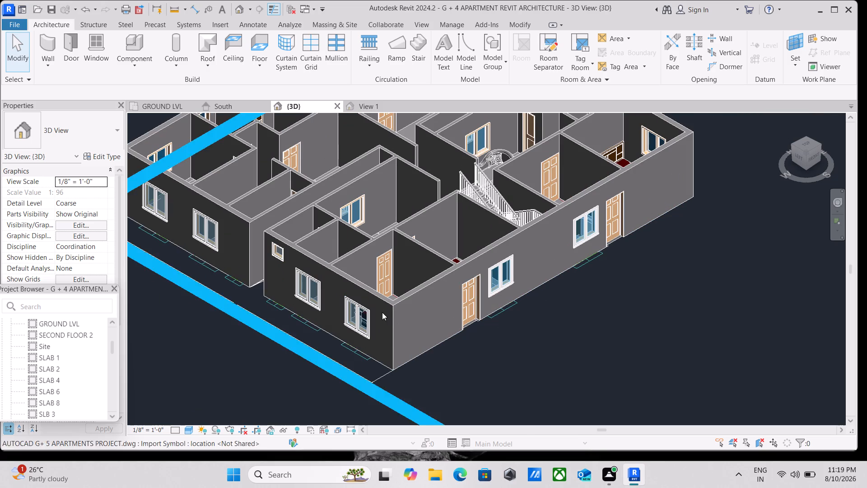
pyautogui.scroll(1, 392, 295)
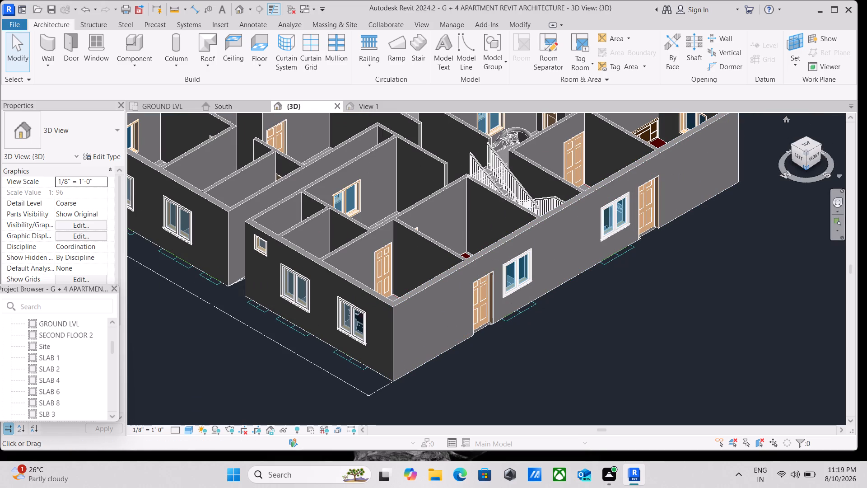
# From the front-right corner view, rotate the bed_6483 in the near corner bedroom on the staircase side by 90 degrees.
pyautogui.click(819, 144)
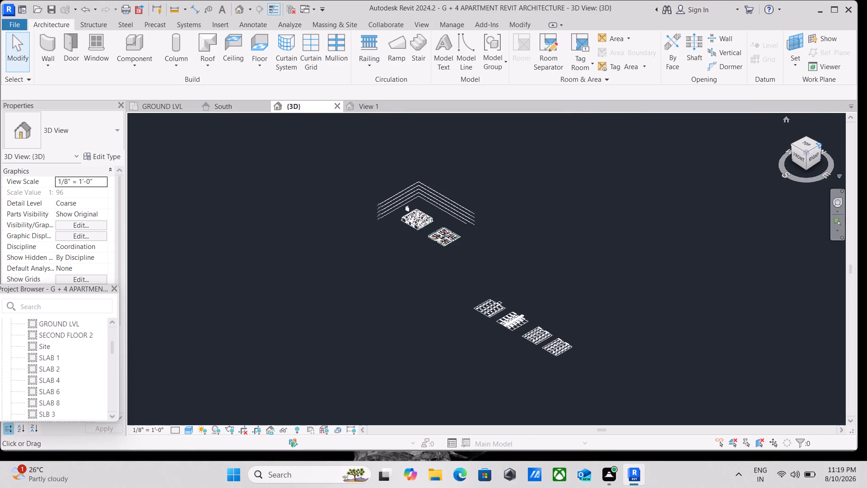
pyautogui.scroll(4, 452, 218)
pyautogui.scroll(7, 424, 184)
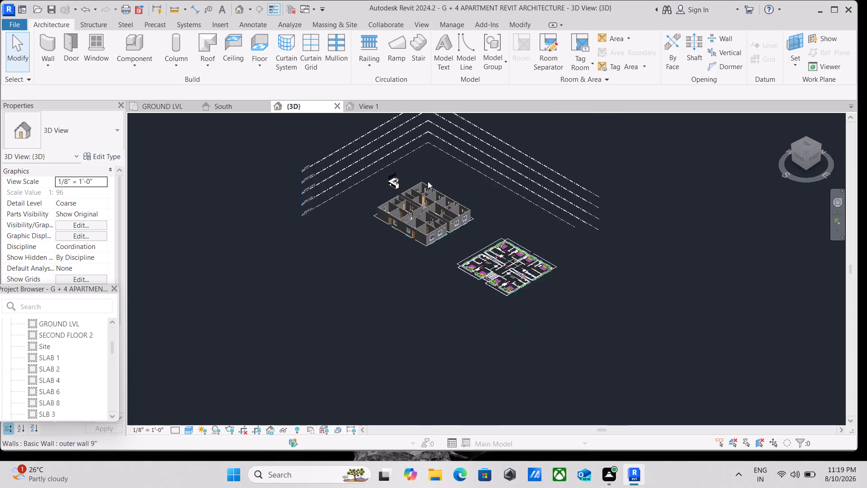
pyautogui.scroll(2, 428, 193)
pyautogui.scroll(5, 392, 256)
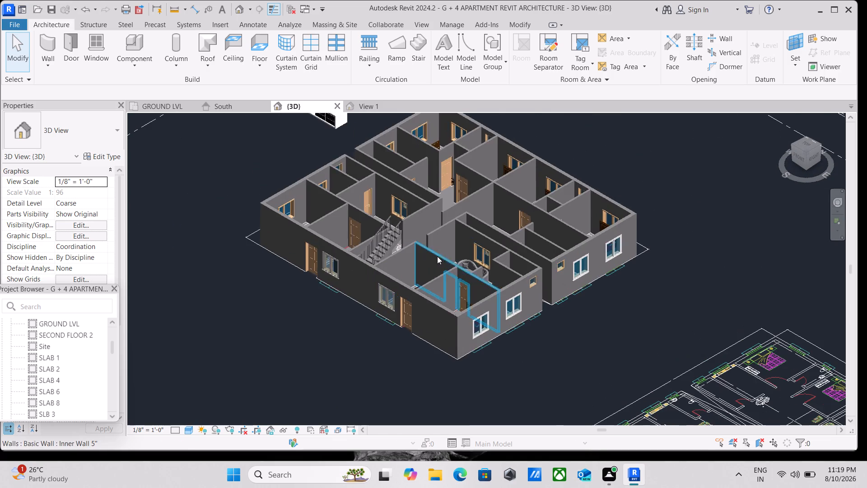
pyautogui.scroll(4, 472, 263)
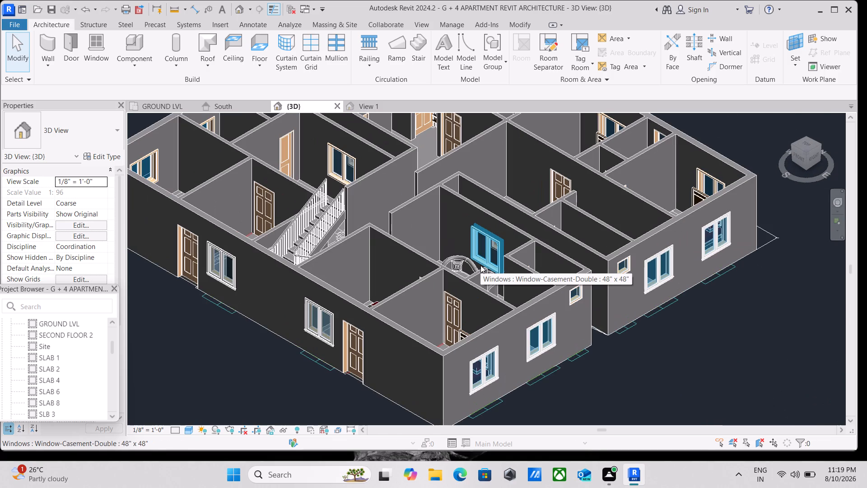
pyautogui.click(463, 333)
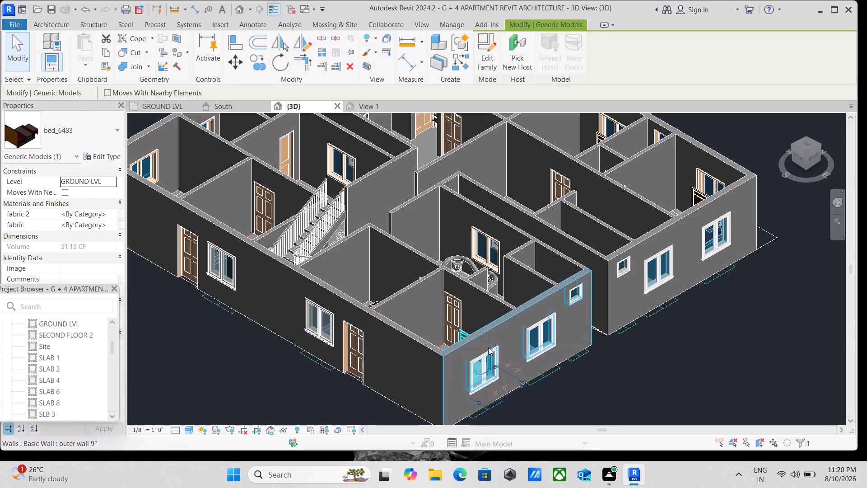
pyautogui.press('space')
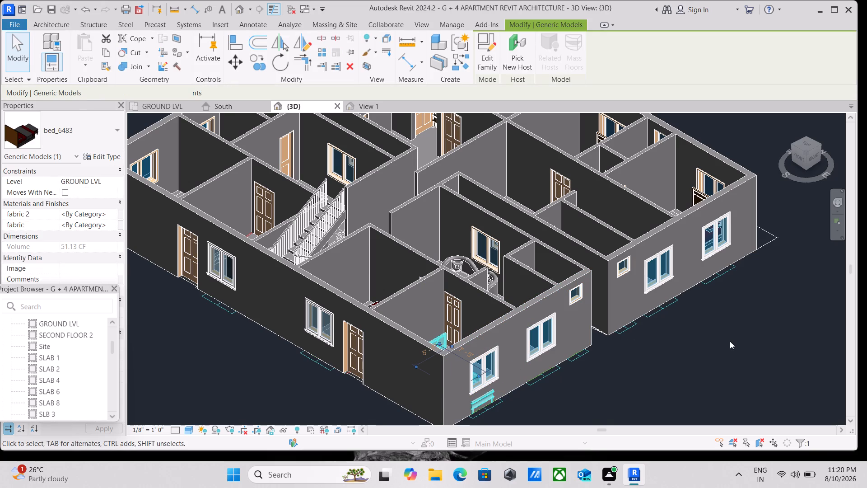
pyautogui.press('Escape')
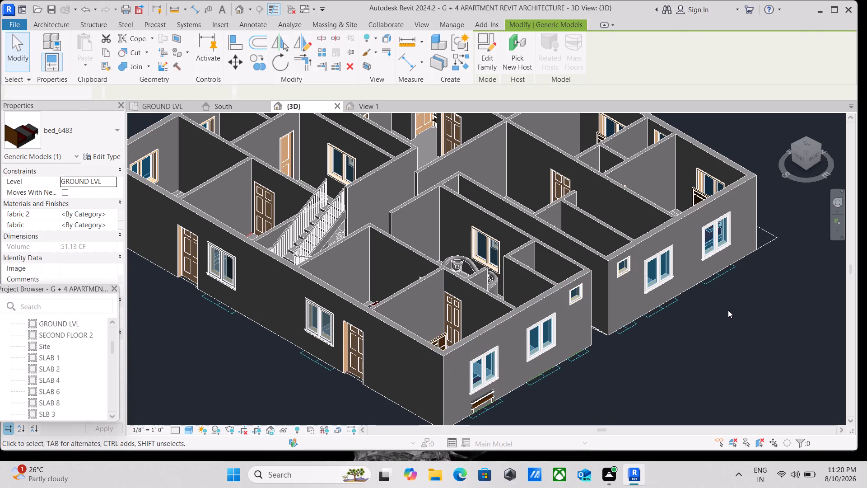
# Examine the near corner bedroom's bed against its outer walls and the rest of the ground floor in 3D.
pyautogui.scroll(-2, 619, 343)
pyautogui.scroll(-1, 542, 366)
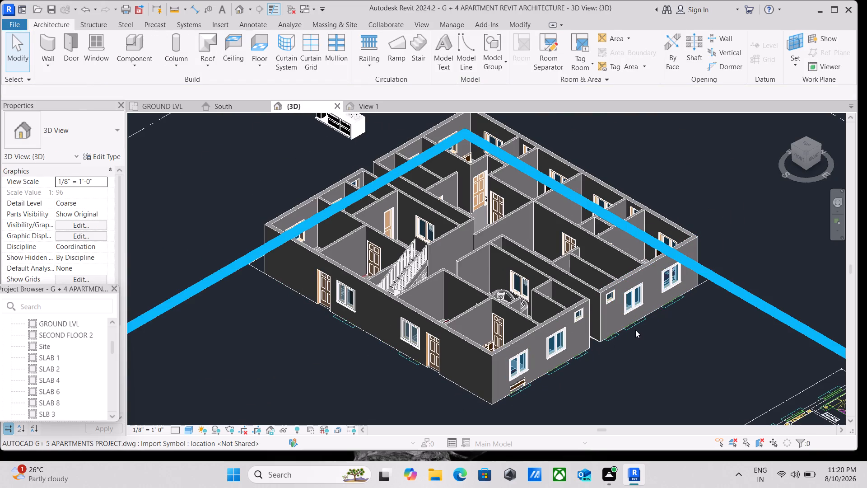
pyautogui.scroll(-2, 640, 324)
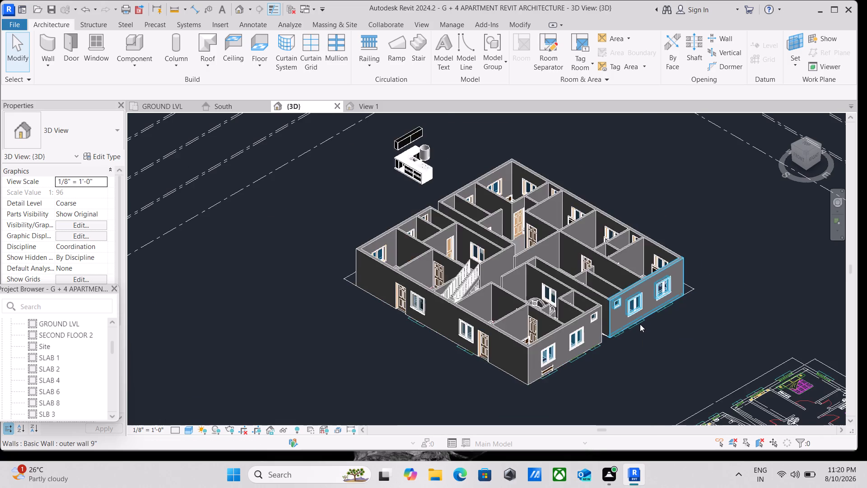
pyautogui.scroll(-1, 640, 324)
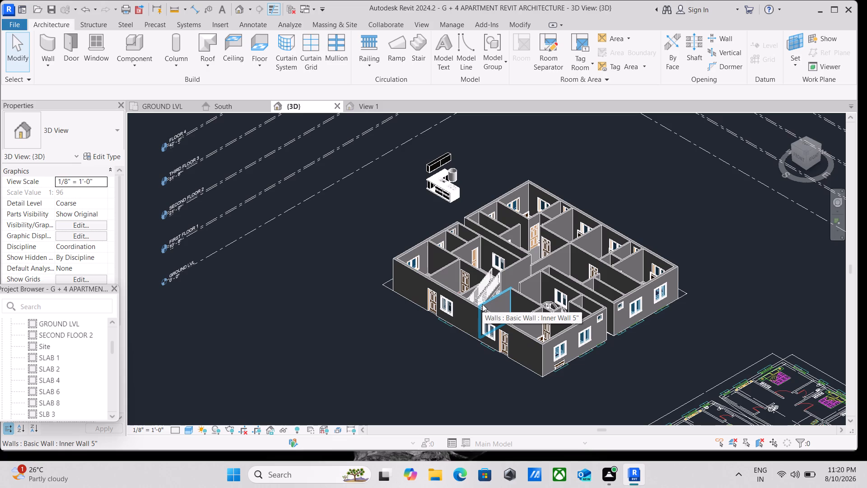
pyautogui.scroll(3, 583, 446)
pyautogui.scroll(10, 512, 374)
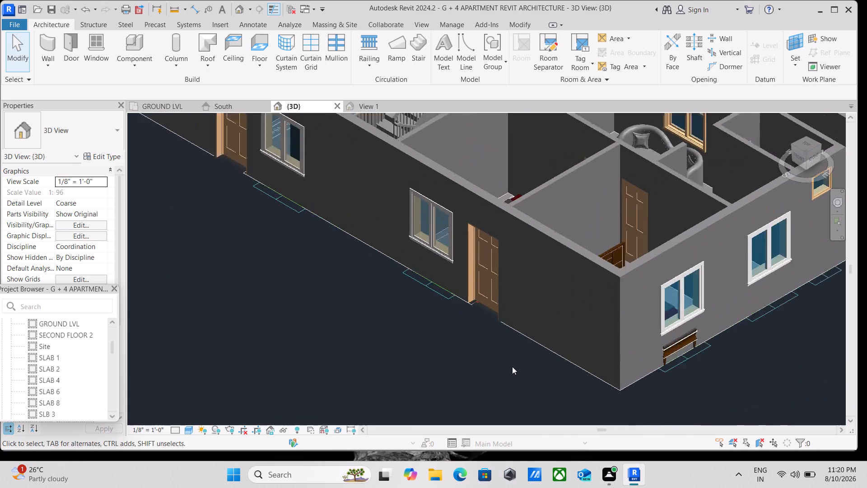
pyautogui.scroll(1, 512, 366)
pyautogui.moveTo(479, 357); pyautogui.dragTo(553, 413, button='middle')
pyautogui.scroll(-1, 554, 413)
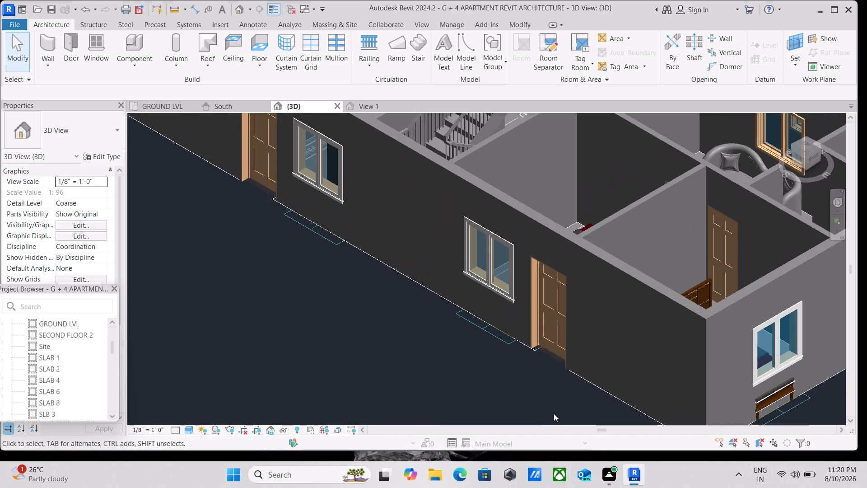
pyautogui.moveTo(554, 413); pyautogui.dragTo(569, 441, button='middle')
pyautogui.scroll(-1, 569, 427)
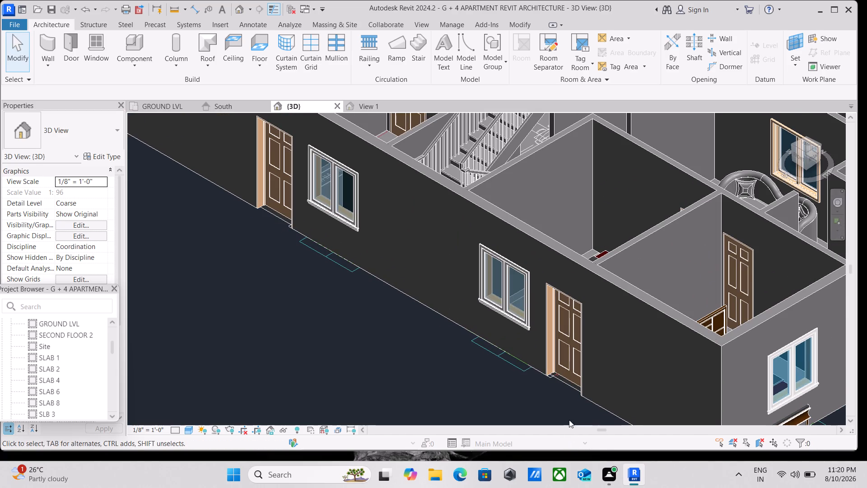
pyautogui.scroll(-2, 570, 408)
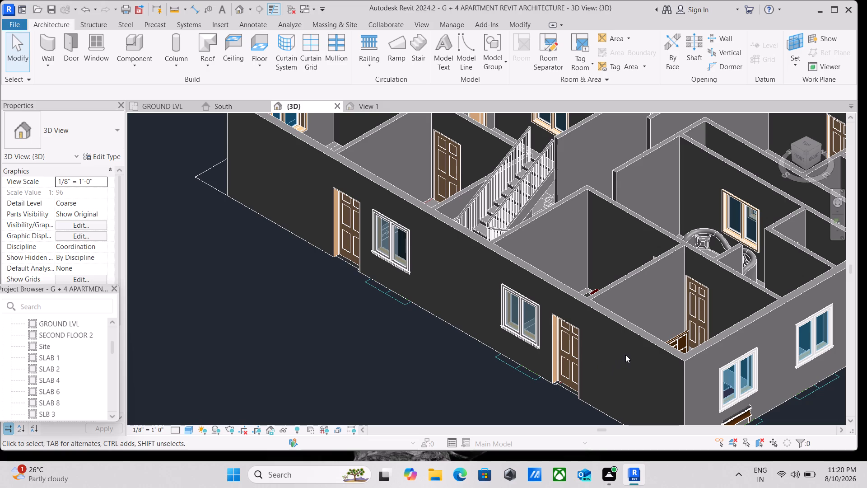
# In top view, nudge the bed_6483 in the northwest corner bedroom toward the west outer wall.
pyautogui.click(806, 143)
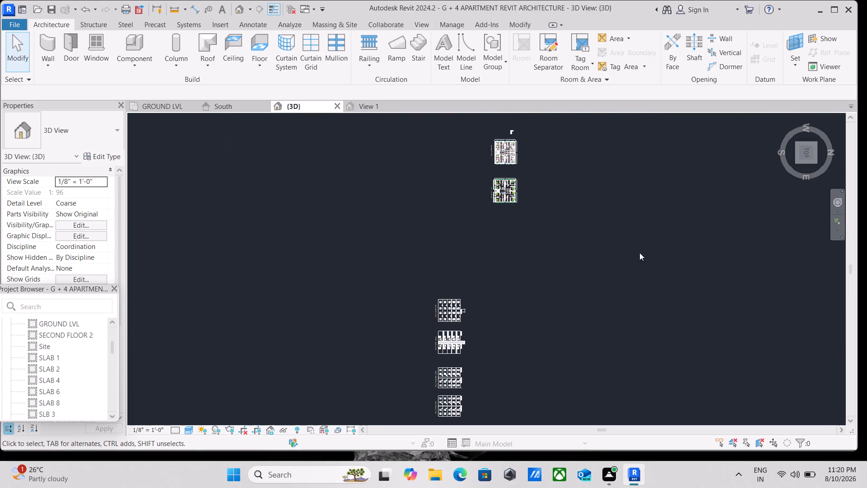
pyautogui.scroll(7, 485, 205)
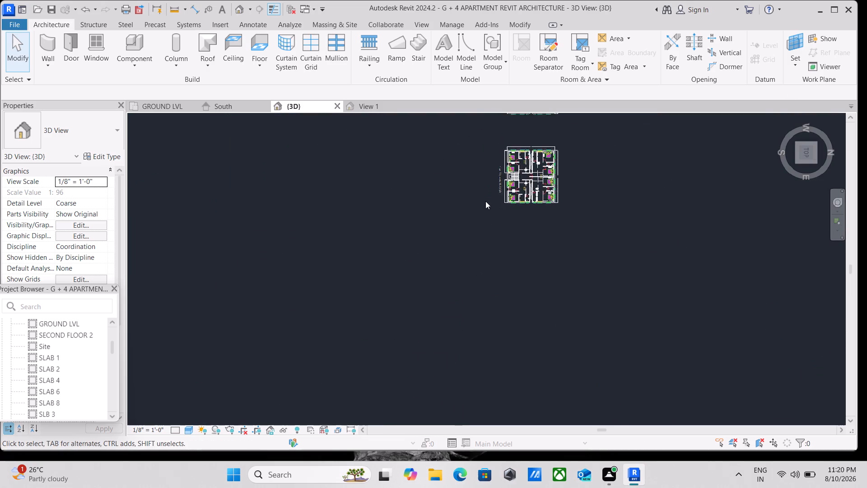
pyautogui.moveTo(485, 201); pyautogui.dragTo(408, 339, button='middle')
pyautogui.scroll(4, 494, 225)
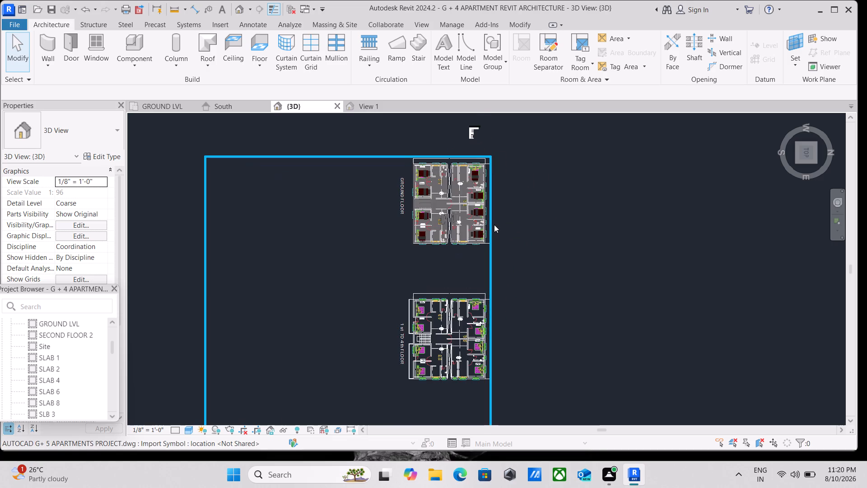
pyautogui.scroll(6, 494, 225)
pyautogui.moveTo(496, 228); pyautogui.dragTo(532, 280, button='middle')
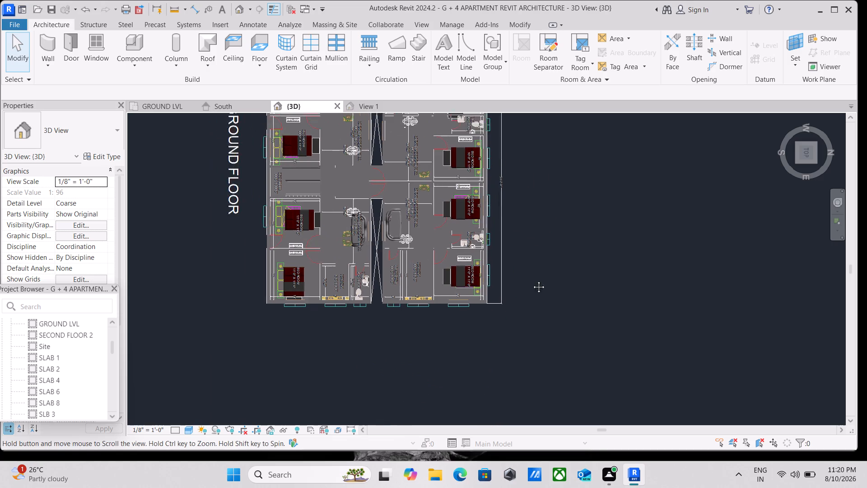
pyautogui.moveTo(532, 280); pyautogui.dragTo(584, 356, button='middle')
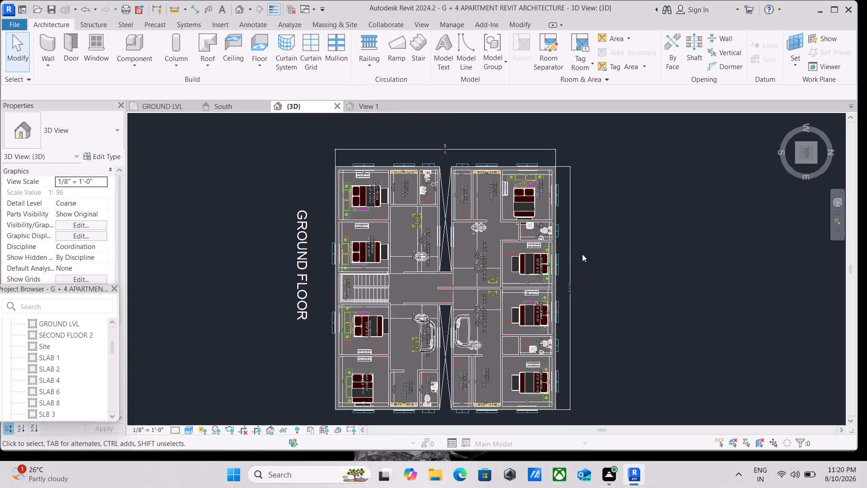
pyautogui.click(528, 201)
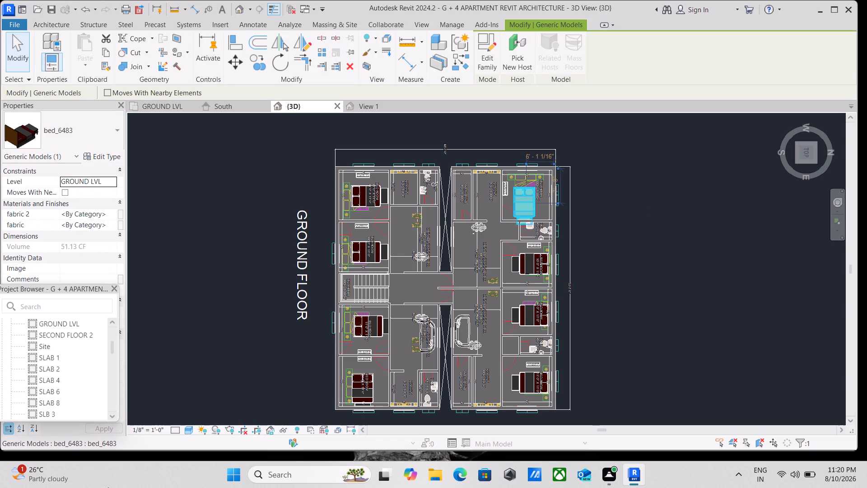
pyautogui.press('Up')
pyautogui.press('Up')
pyautogui.press('Up')
pyautogui.press('Up')
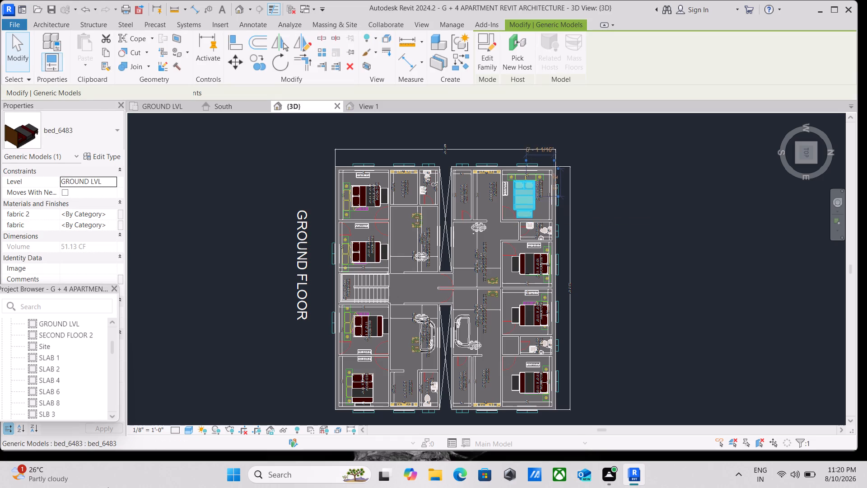
pyautogui.press('Up')
pyautogui.press('Up')
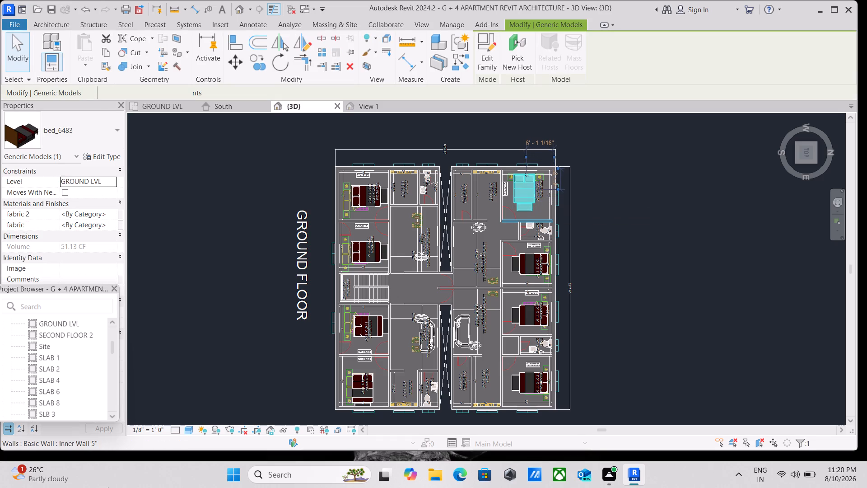
pyautogui.press('Escape')
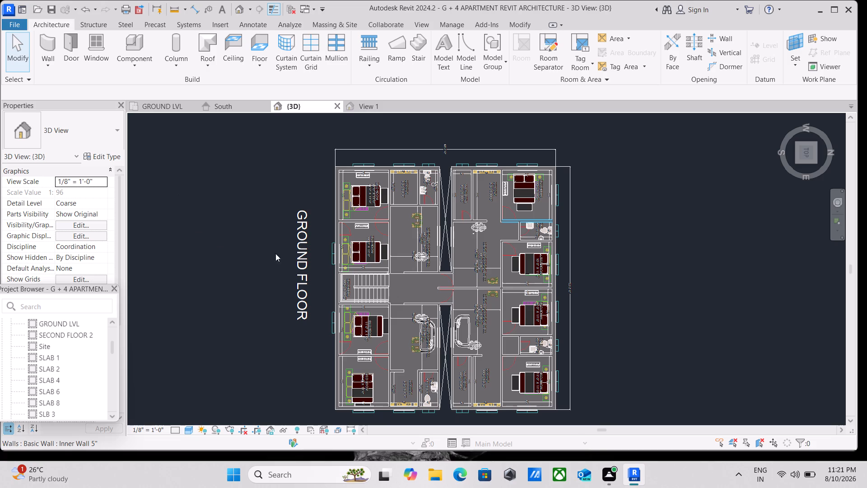
# Nudge the bed_6483 in the southwest corner bedroom toward the south outer wall.
pyautogui.click(364, 200)
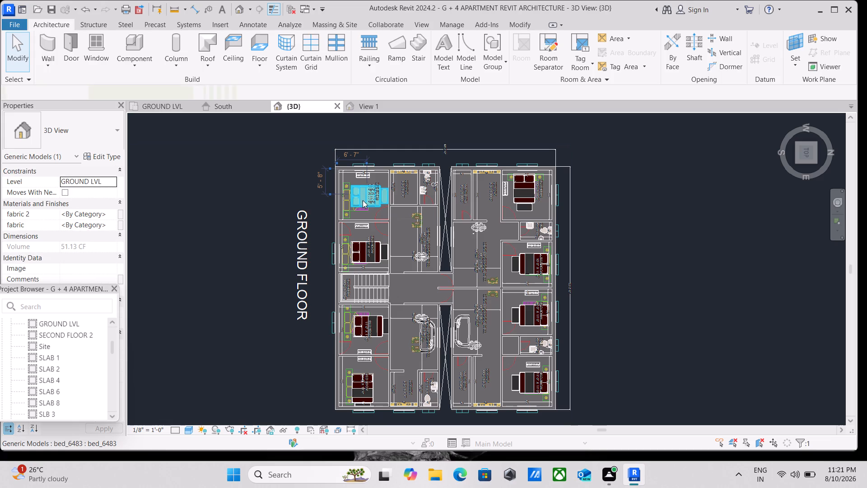
pyautogui.press('Left')
pyautogui.press('Left')
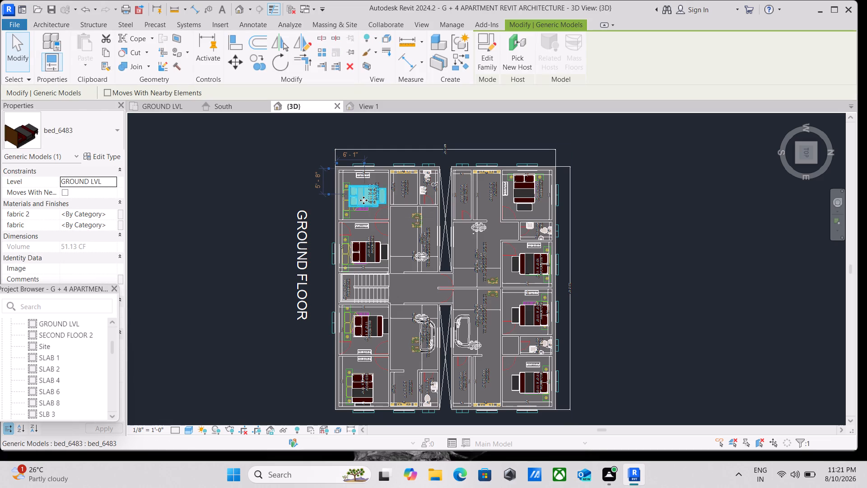
pyautogui.press('Left')
pyautogui.press('Escape')
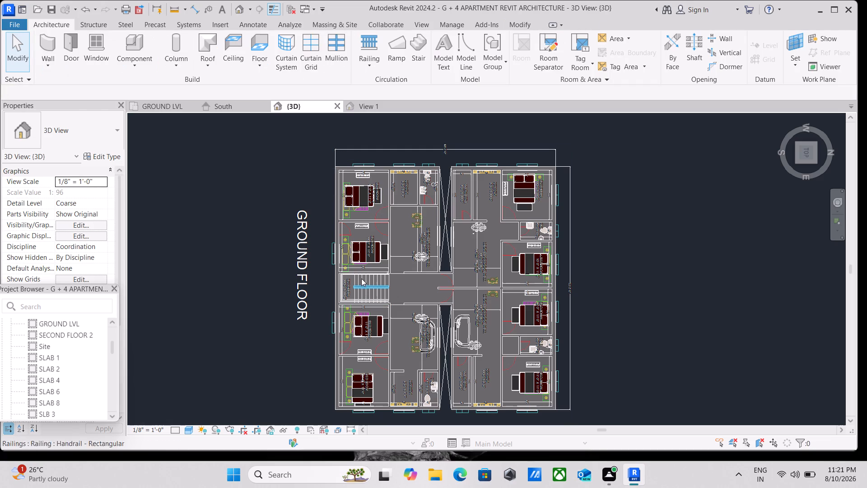
# Nudge the bed_6483 in the bedroom just west of the staircase toward the south outer wall.
pyautogui.click(367, 249)
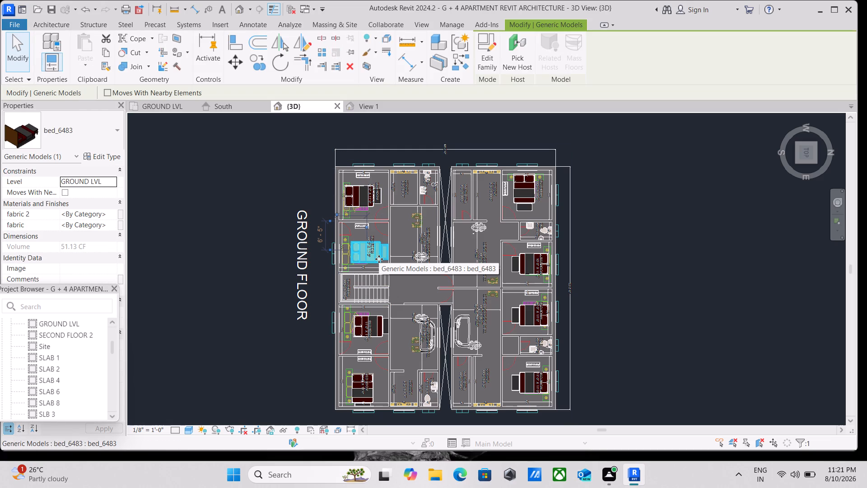
pyautogui.press('Left')
pyautogui.press('Left')
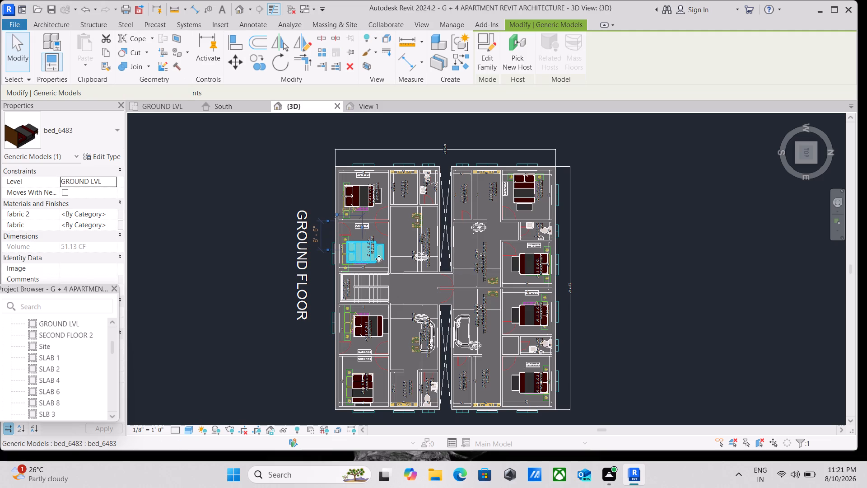
pyautogui.press('Left')
pyautogui.press('Escape')
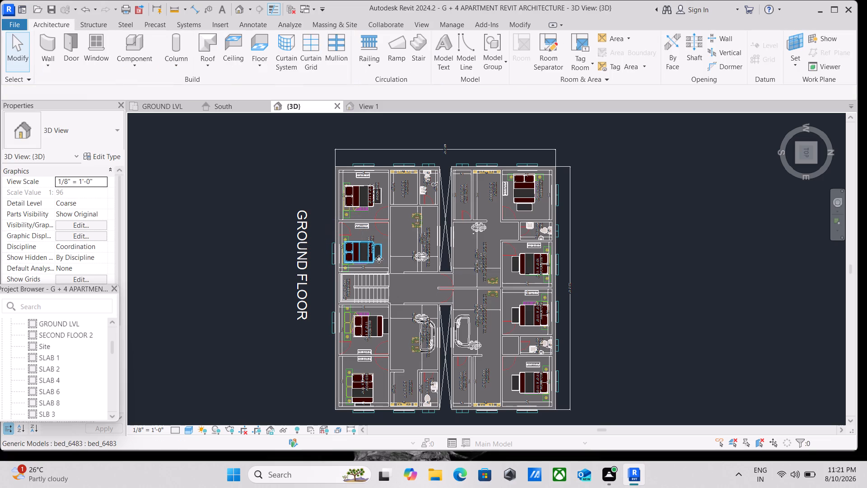
# Nudge the bed_6483 in the bedroom just east of the staircase toward the south outer wall.
pyautogui.click(373, 325)
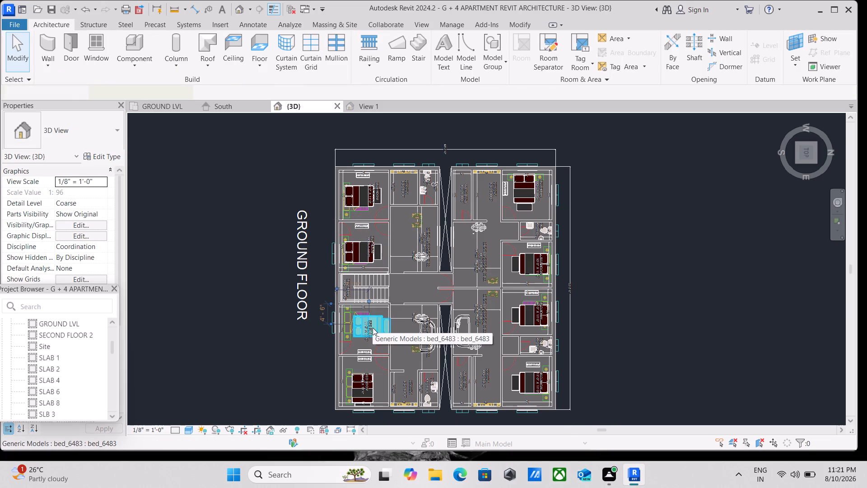
pyautogui.press('Left')
pyautogui.press('Left')
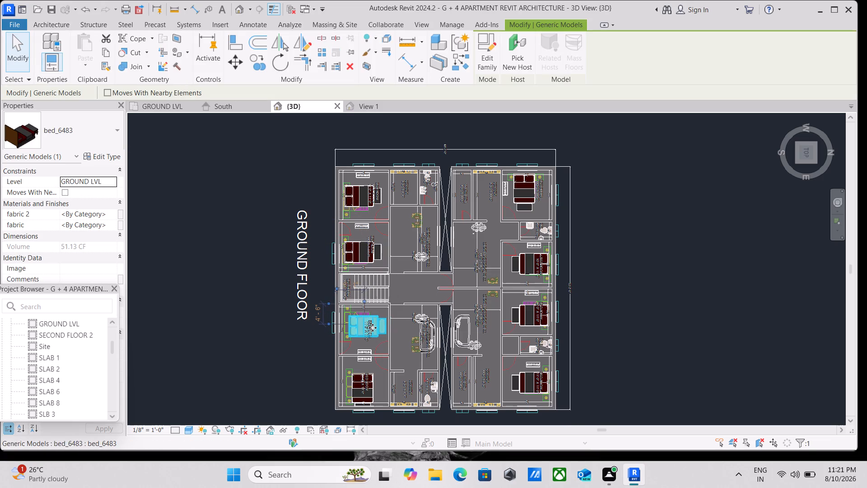
pyautogui.press('Left')
pyautogui.press('Left')
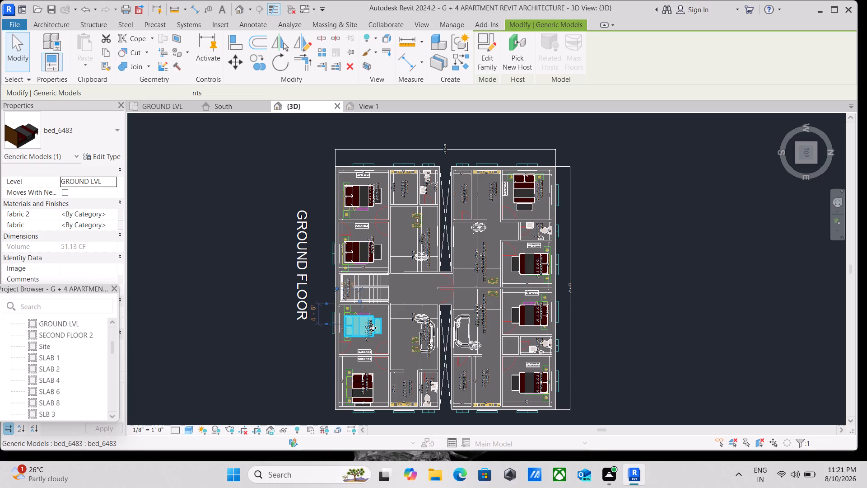
pyautogui.press('Escape')
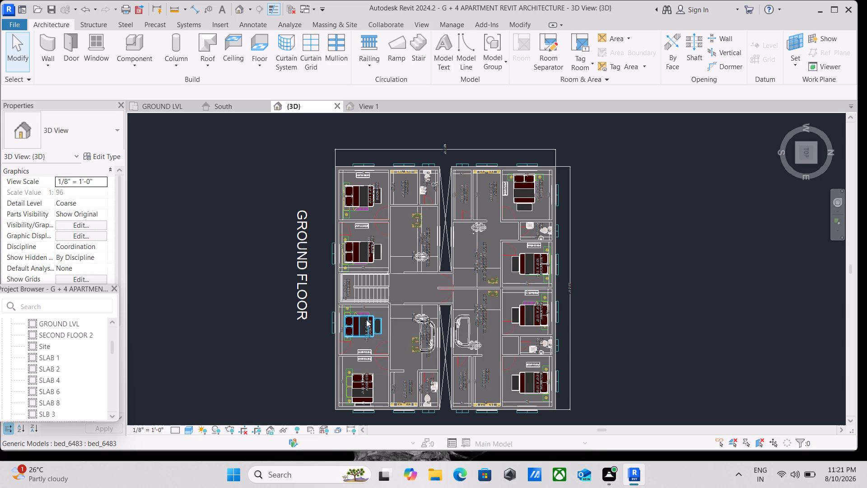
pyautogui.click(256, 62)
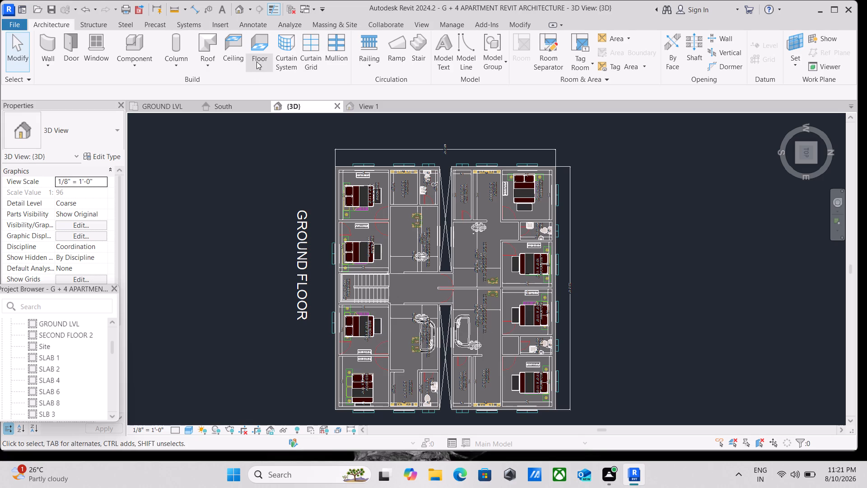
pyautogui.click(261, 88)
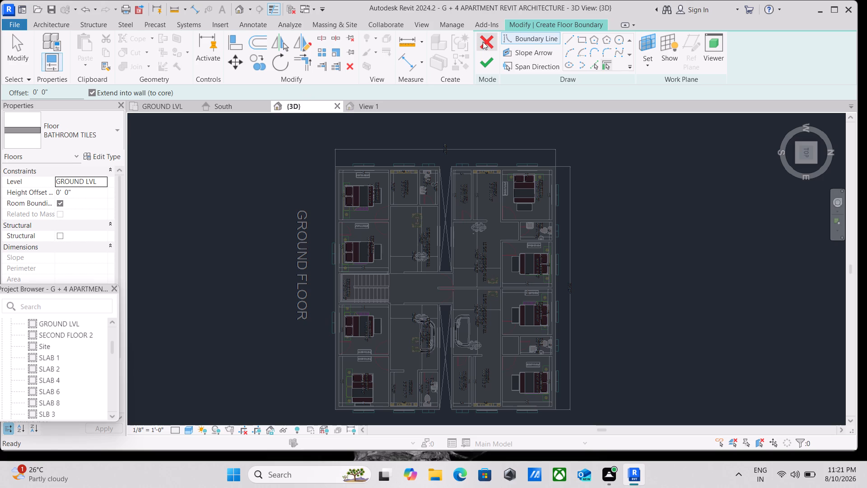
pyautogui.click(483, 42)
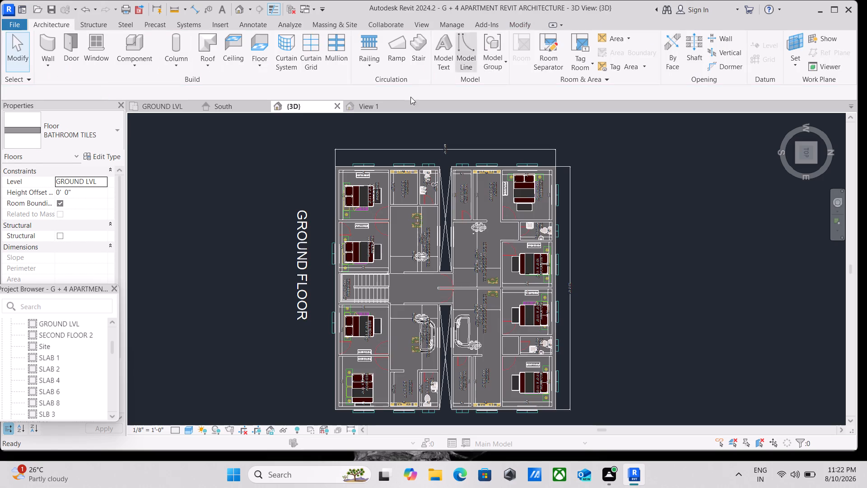
# Create a Generic - 12" footprint roof on level SLAB 1, slope definition off, using a rectangular boundary between the building's southwest and northeast outer corners.
pyautogui.moveTo(234, 182); pyautogui.dragTo(211, 216, button='middle')
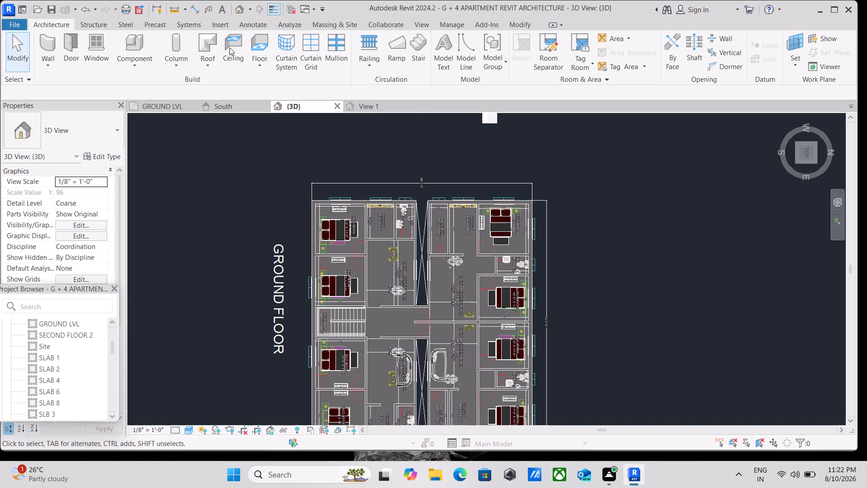
pyautogui.click(212, 66)
pyautogui.click(227, 85)
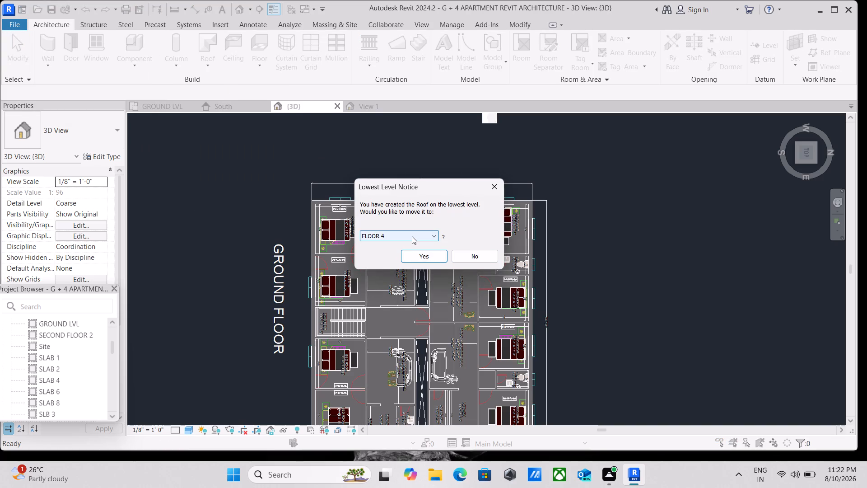
pyautogui.click(412, 235)
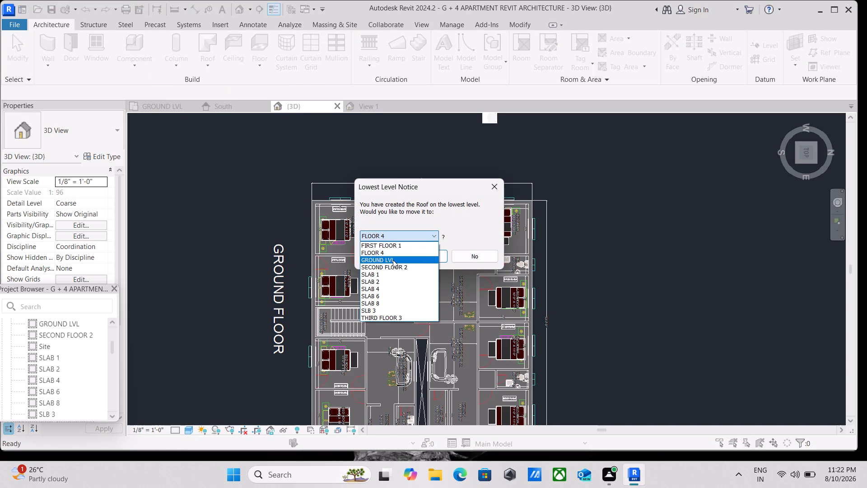
pyautogui.click(390, 275)
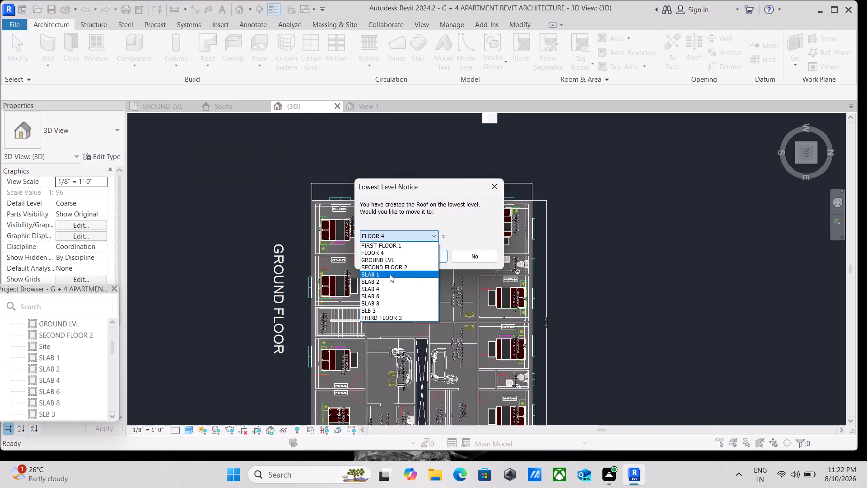
pyautogui.click(432, 256)
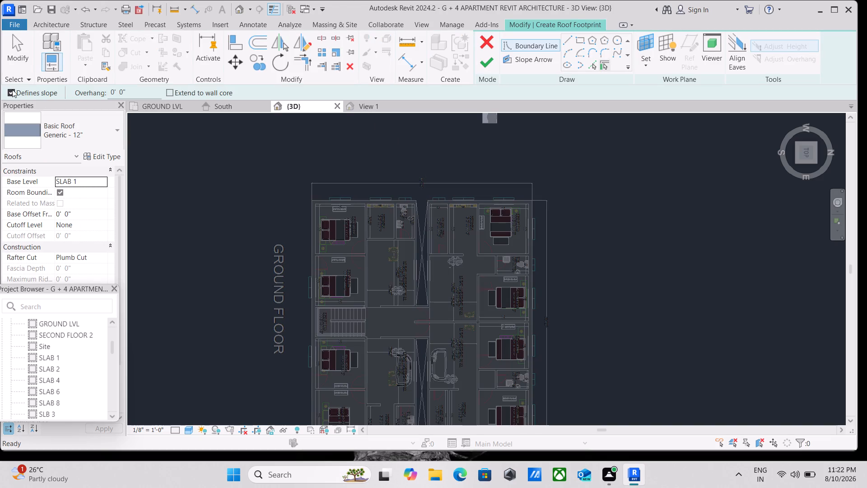
pyautogui.click(11, 91)
pyautogui.click(576, 36)
pyautogui.scroll(7, 313, 197)
pyautogui.click(579, 39)
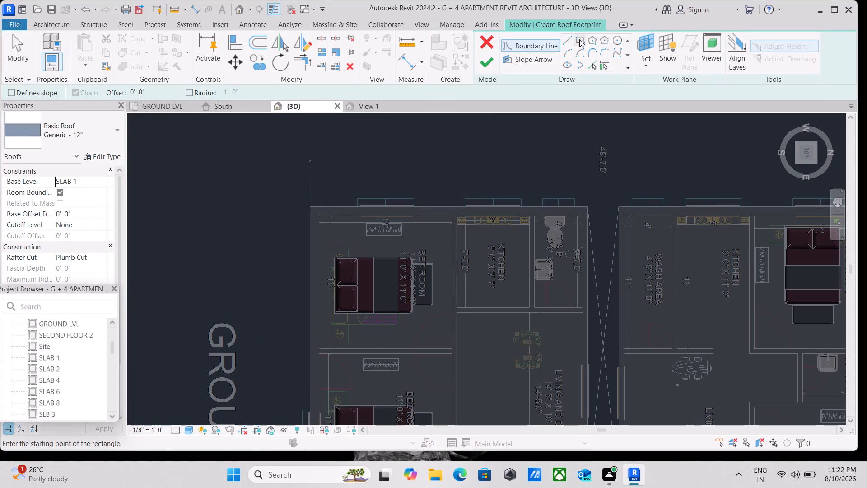
pyautogui.click(309, 206)
pyautogui.scroll(-4, 443, 318)
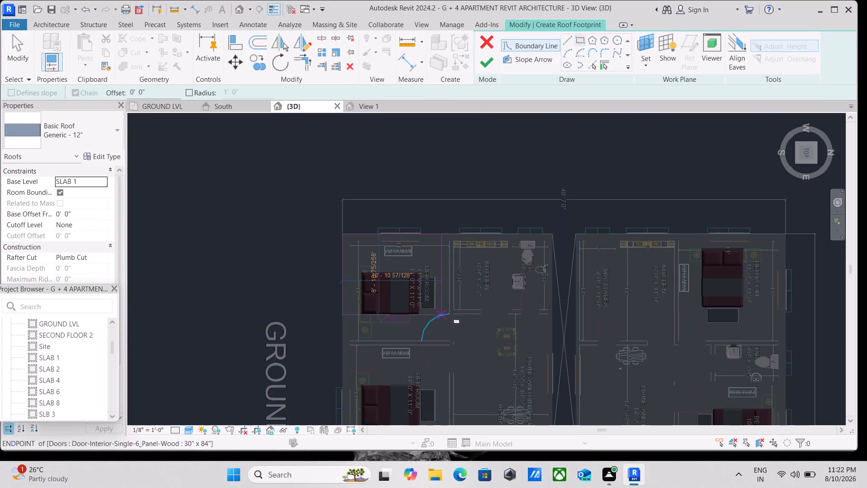
pyautogui.moveTo(451, 315); pyautogui.dragTo(387, 136, button='middle')
pyautogui.moveTo(516, 332); pyautogui.dragTo(515, 330, button='middle')
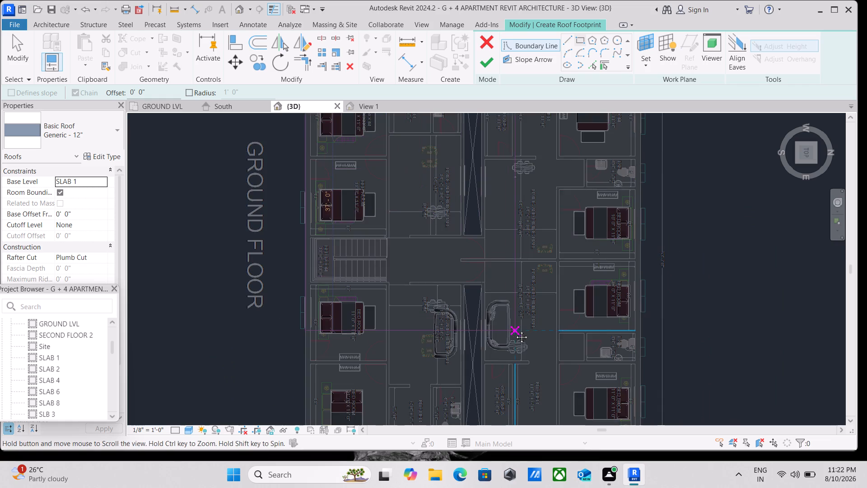
pyautogui.moveTo(515, 330); pyautogui.dragTo(436, 178, button='middle')
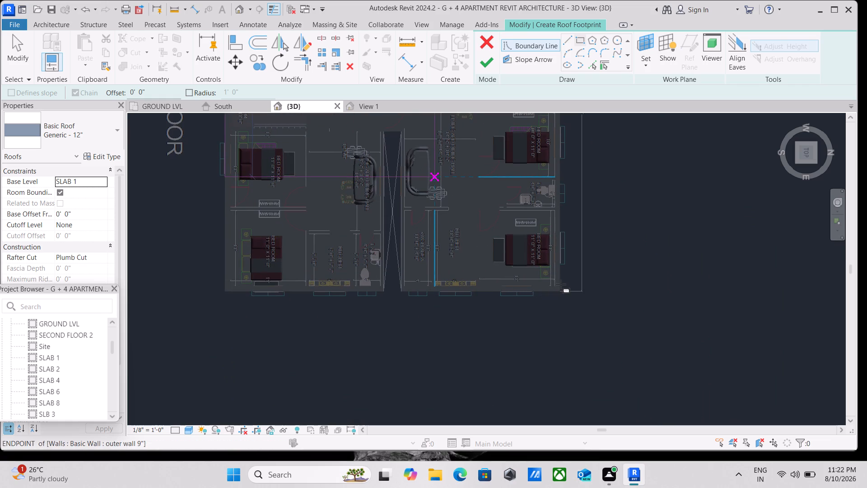
pyautogui.scroll(4, 560, 294)
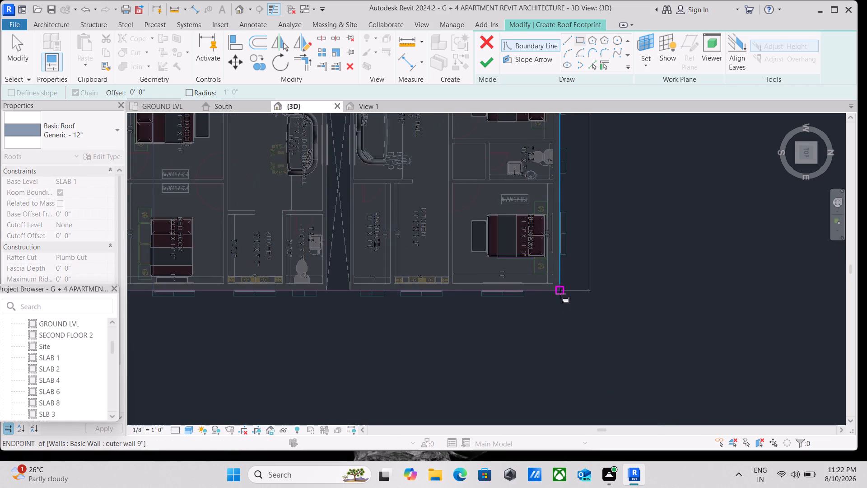
pyautogui.click(559, 289)
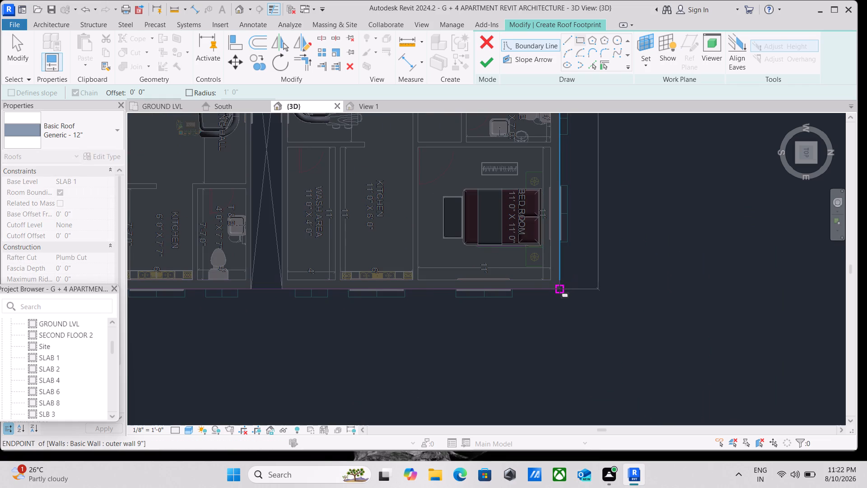
pyautogui.click(492, 61)
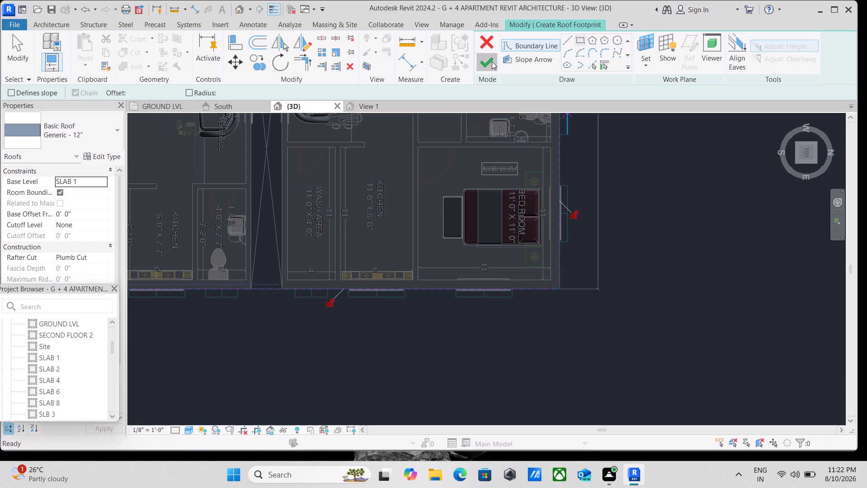
# Attach the highlighted ground floor walls to the new footprint roof.
pyautogui.scroll(-2, 485, 223)
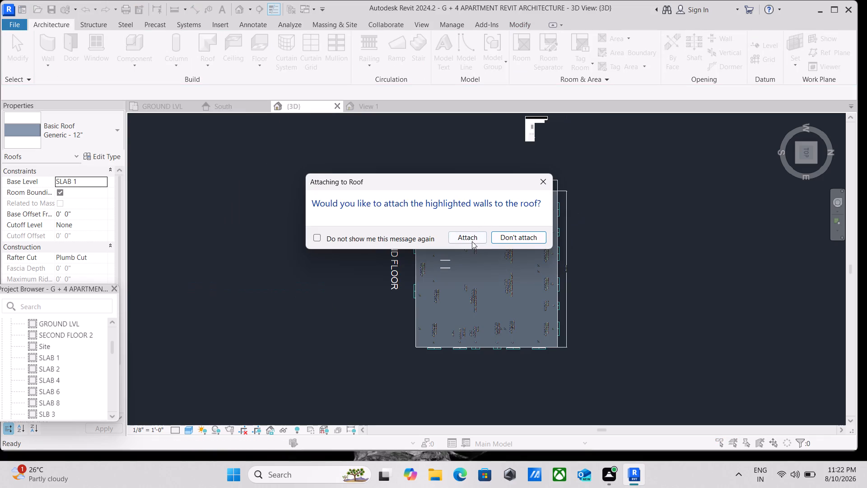
pyautogui.click(472, 241)
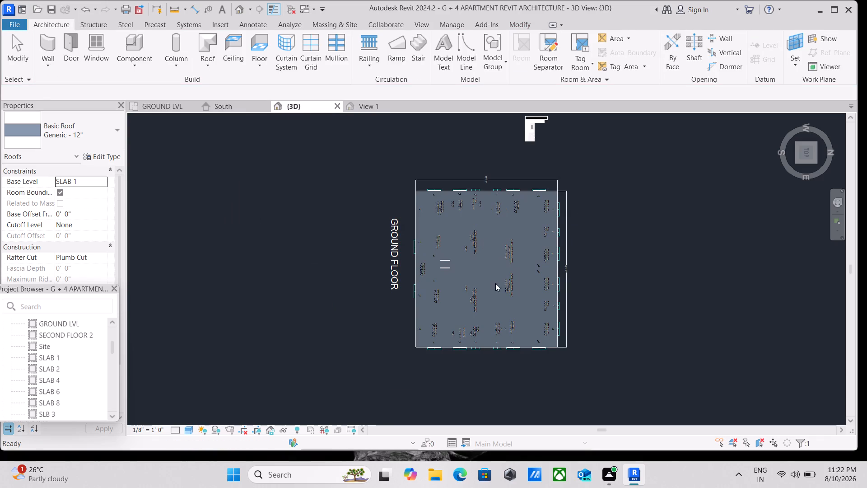
# Set the structure layer thickness of the Generic - 12" roof type to 6".
pyautogui.scroll(3, 516, 308)
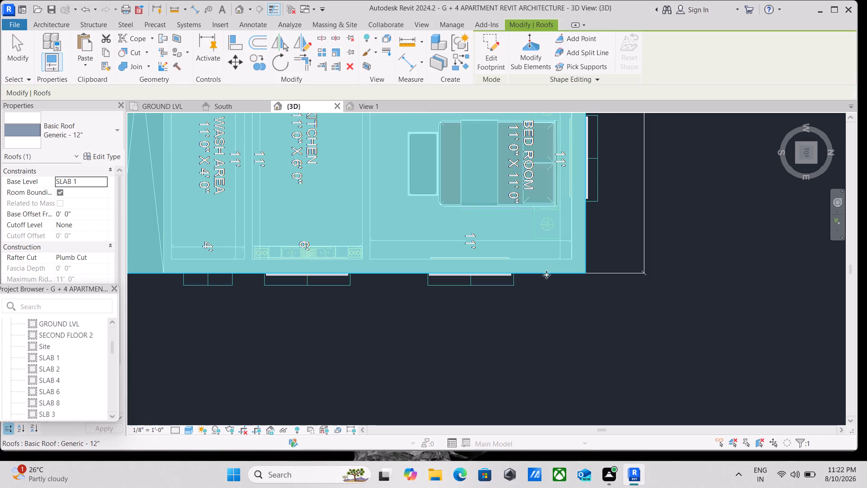
pyautogui.press('Escape')
pyautogui.click(547, 271)
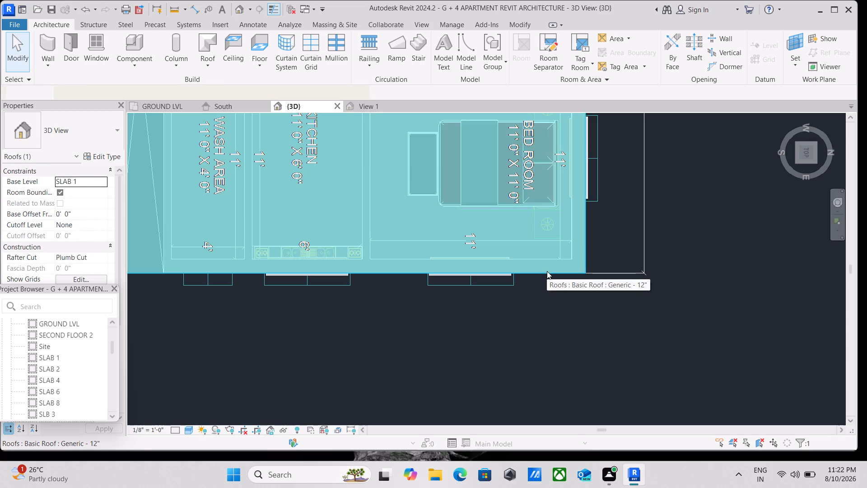
pyautogui.click(94, 157)
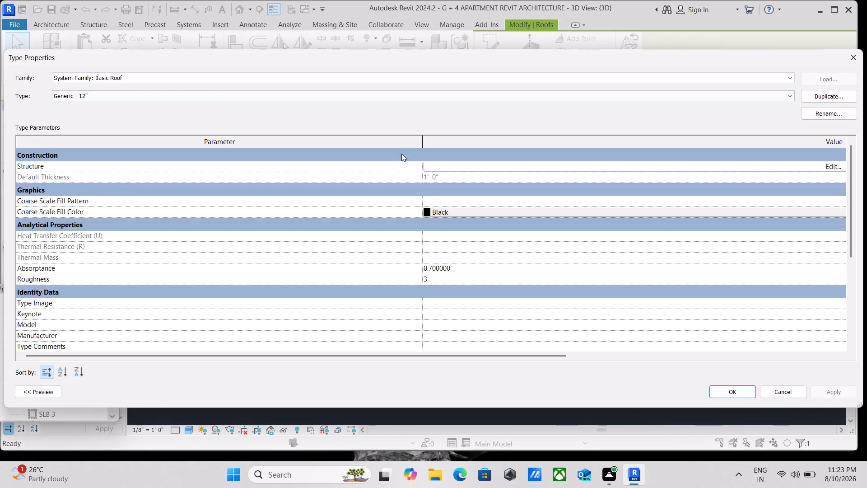
pyautogui.click(511, 168)
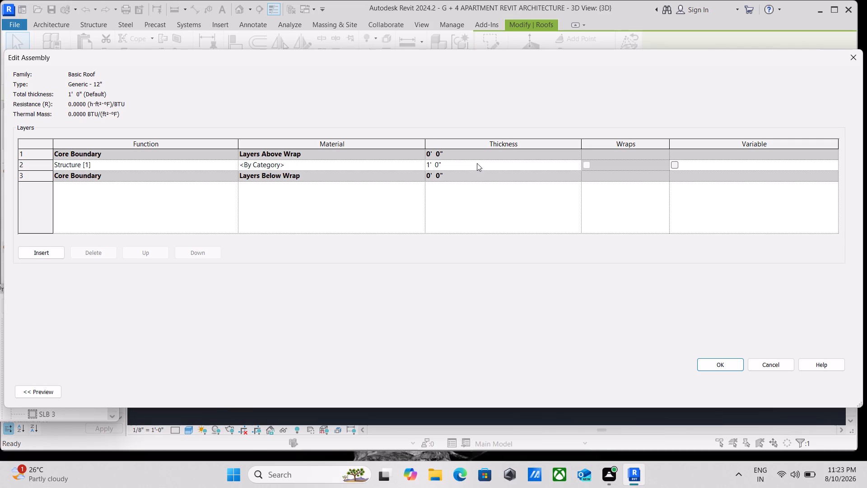
pyautogui.click(477, 163)
pyautogui.press('6')
pyautogui.hotkey('shift', '"')
pyautogui.click(719, 361)
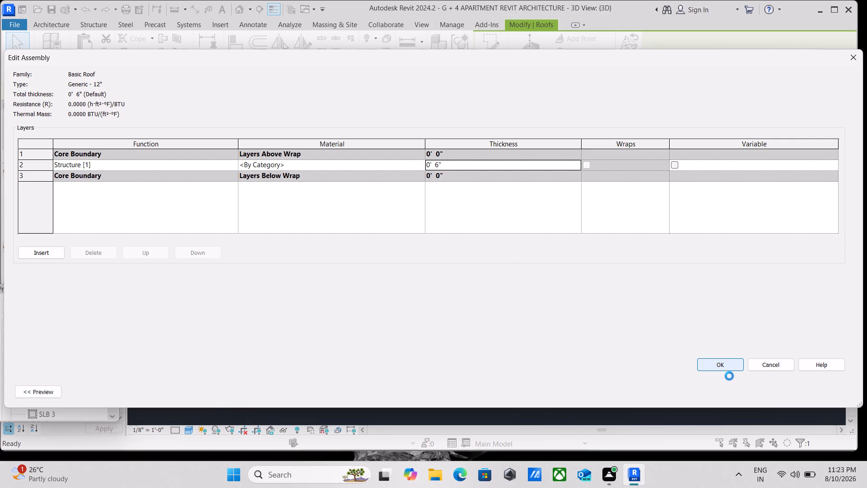
pyautogui.click(823, 393)
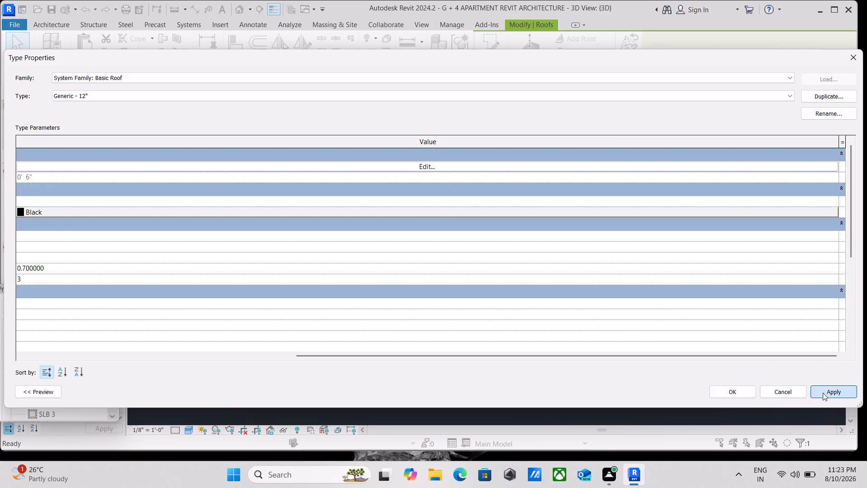
pyautogui.click(728, 393)
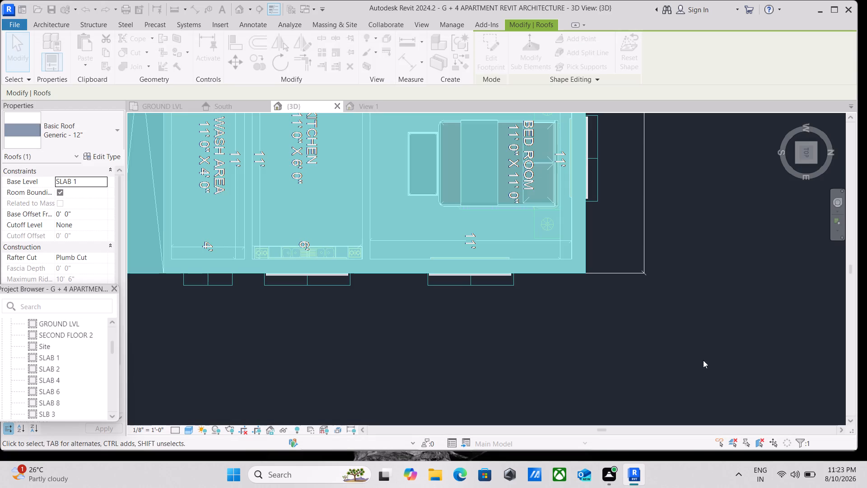
pyautogui.press('Escape')
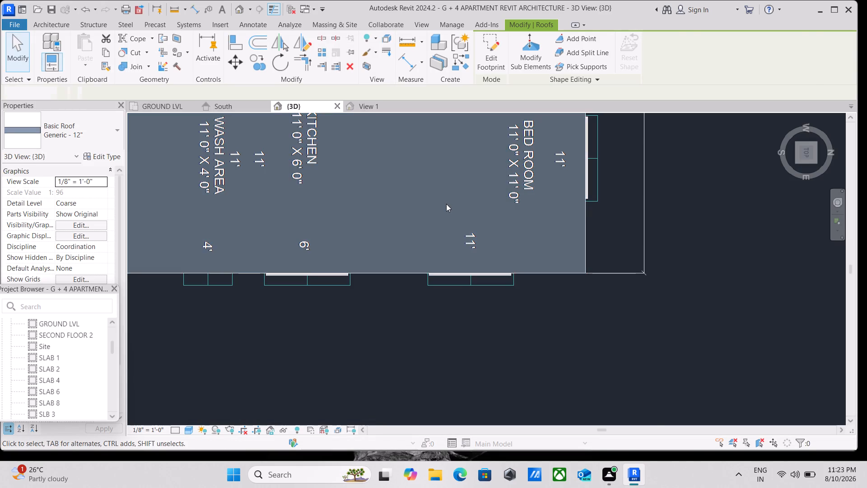
# Examine the roofed building in an isometric 3D view, focusing on where the staircase meets the roof.
pyautogui.scroll(-7, 446, 204)
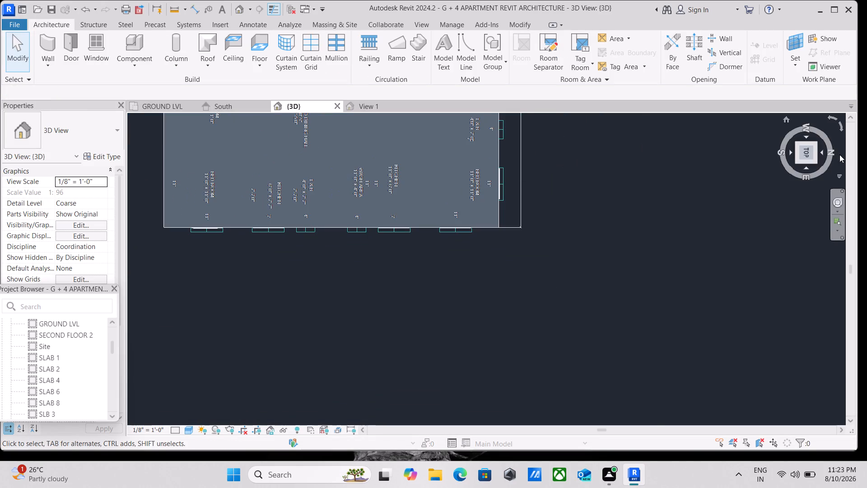
pyautogui.click(795, 162)
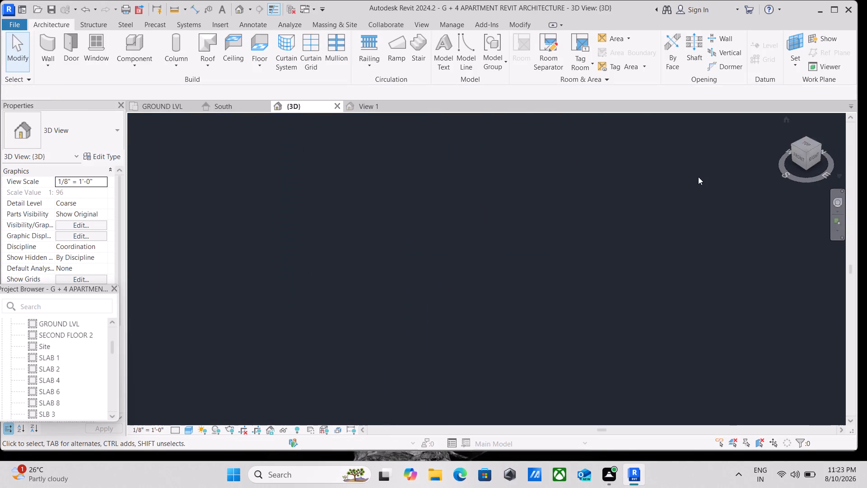
pyautogui.scroll(-2, 502, 284)
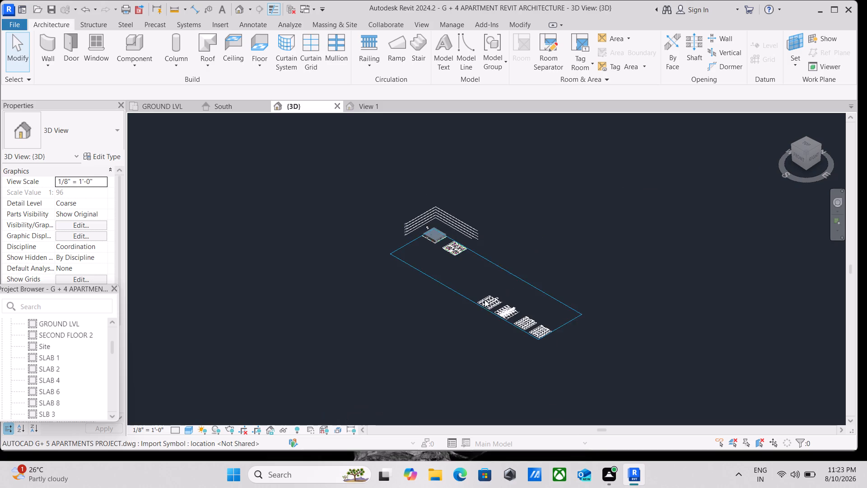
pyautogui.scroll(12, 443, 232)
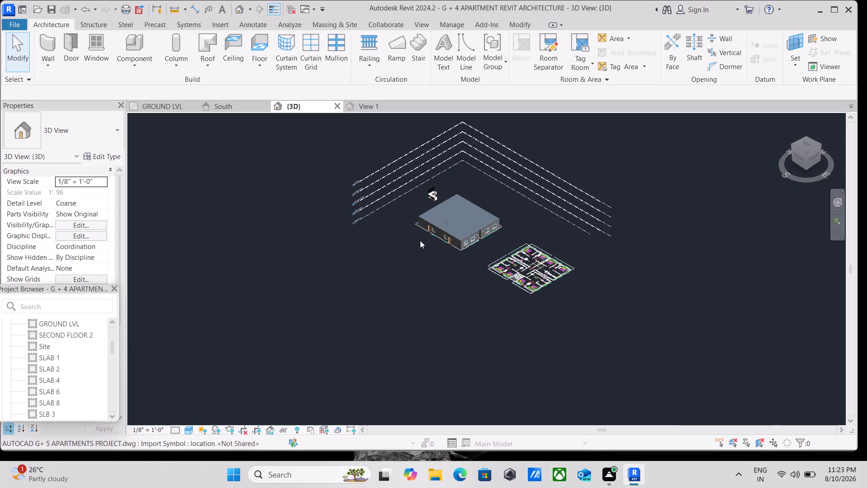
pyautogui.scroll(6, 421, 238)
pyautogui.scroll(4, 495, 188)
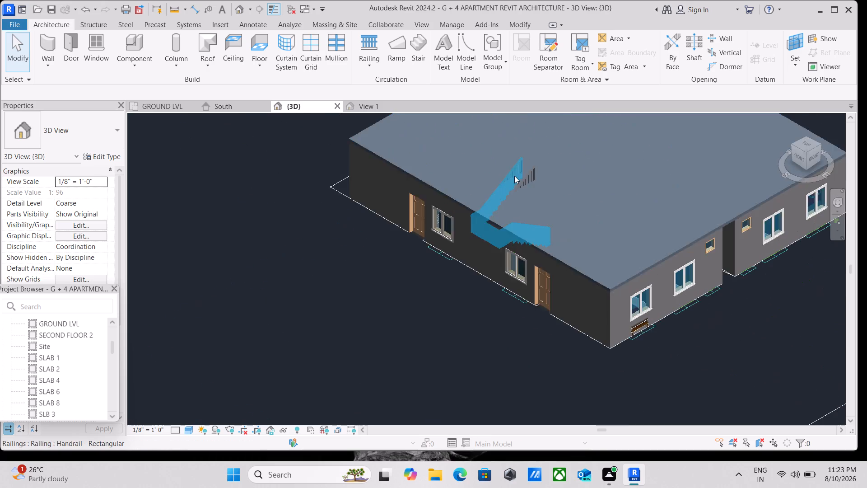
pyautogui.scroll(-2, 514, 176)
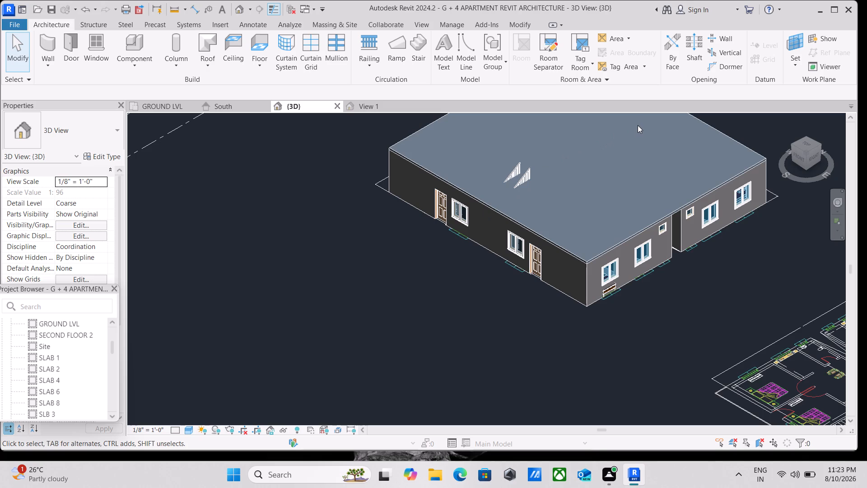
pyautogui.scroll(-2, 637, 127)
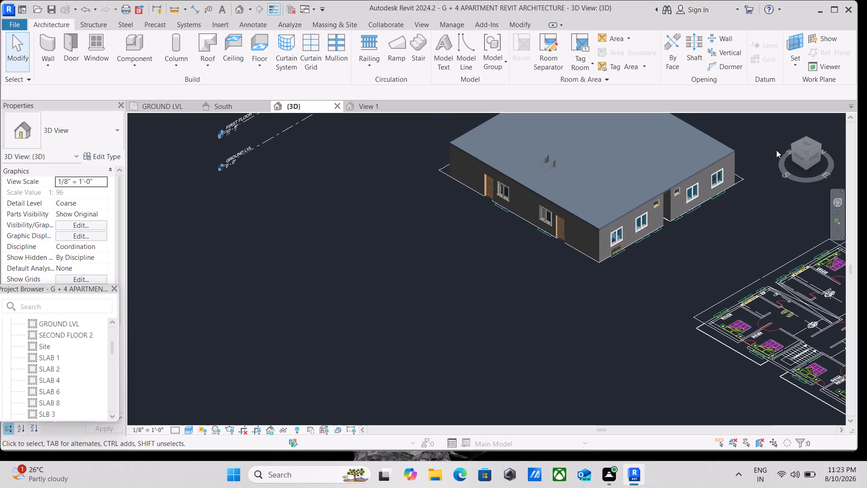
# Sketch a rectangular shaft opening boundary about 7'-6" by 4'-0" around the staircase in the top view, based at GROUND LVL.
pyautogui.click(807, 145)
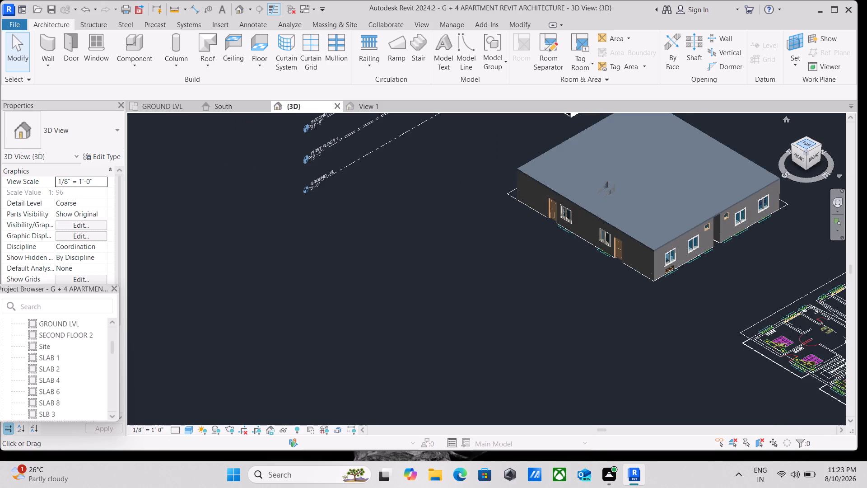
pyautogui.scroll(4, 532, 144)
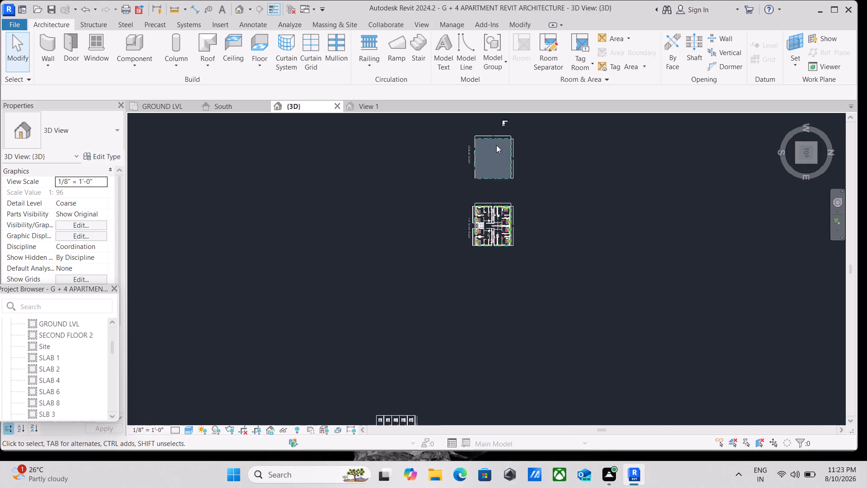
pyautogui.scroll(8, 496, 145)
pyautogui.scroll(8, 460, 152)
pyautogui.scroll(2, 470, 209)
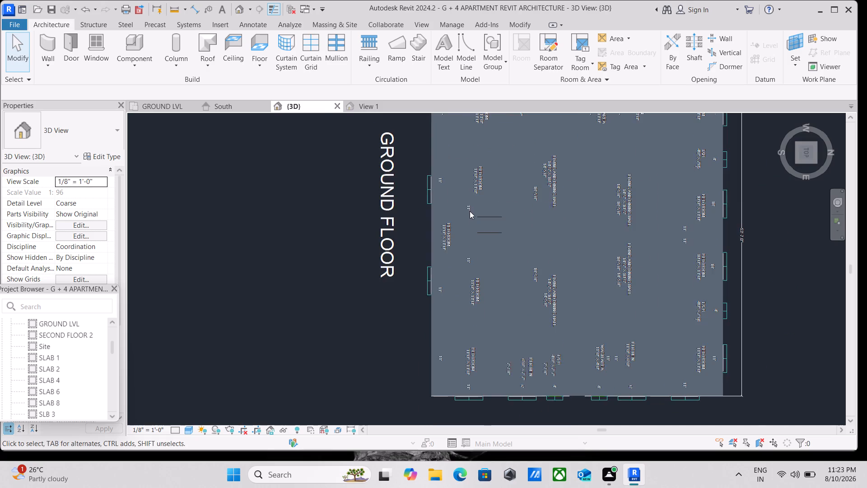
pyautogui.scroll(1, 470, 211)
pyautogui.moveTo(485, 230); pyautogui.dragTo(480, 187, button='middle')
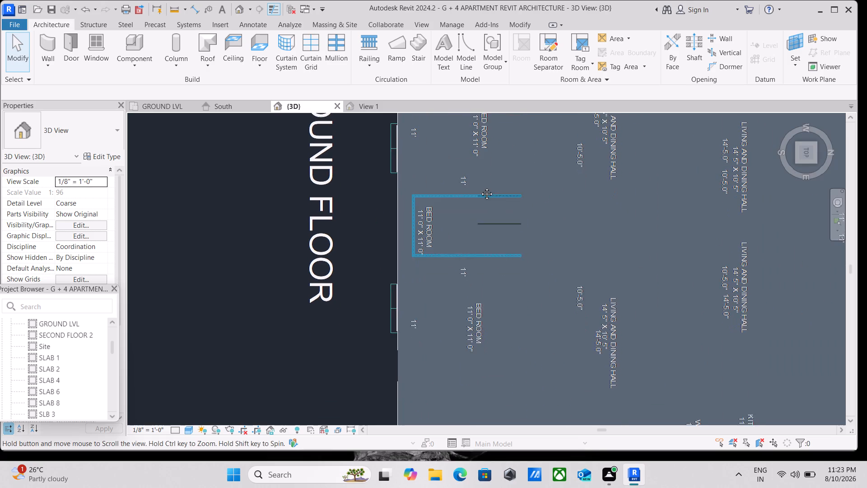
pyautogui.moveTo(480, 187); pyautogui.dragTo(480, 186, button='middle')
pyautogui.scroll(4, 472, 190)
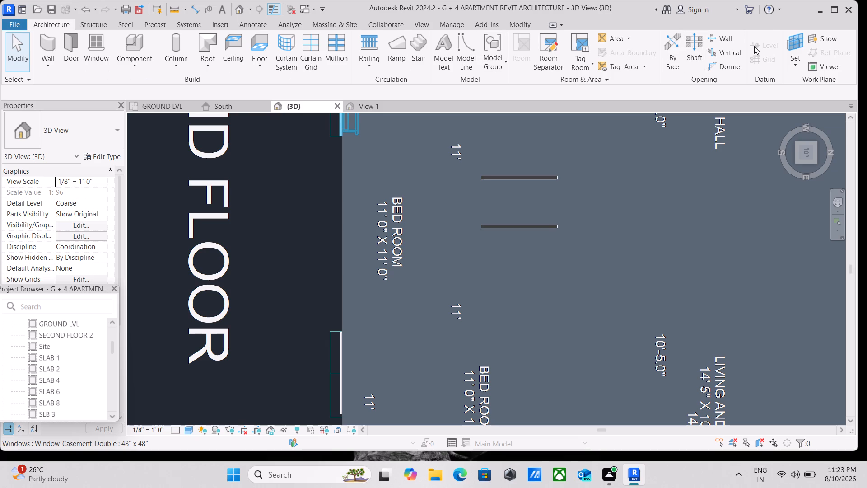
pyautogui.click(695, 41)
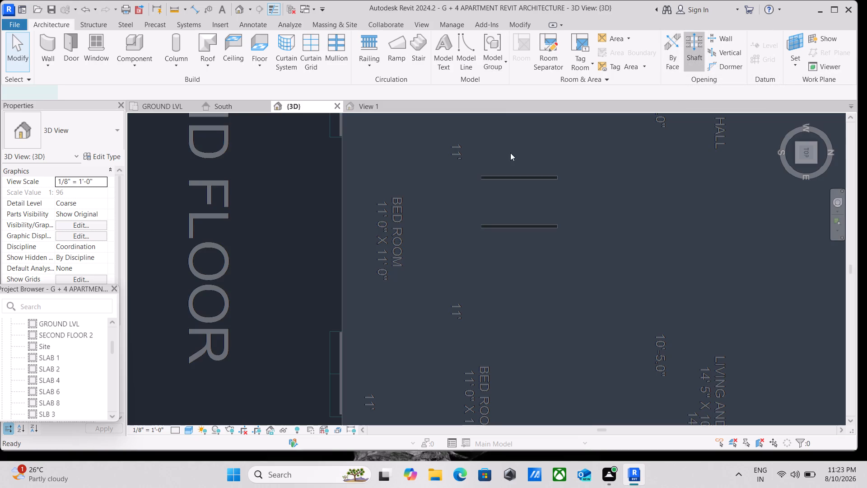
pyautogui.click(582, 38)
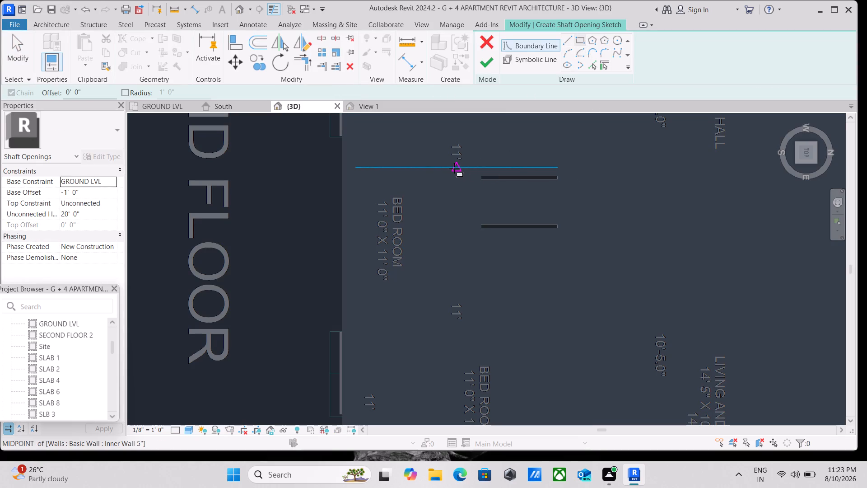
pyautogui.click(461, 163)
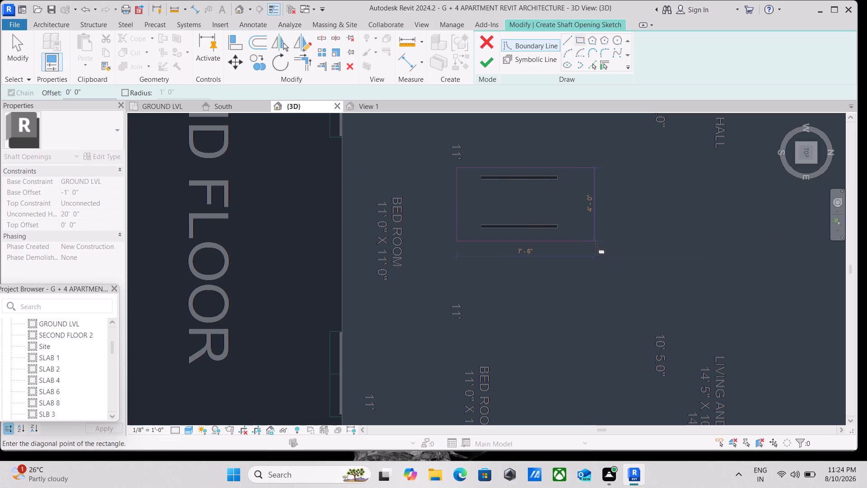
pyautogui.click(596, 245)
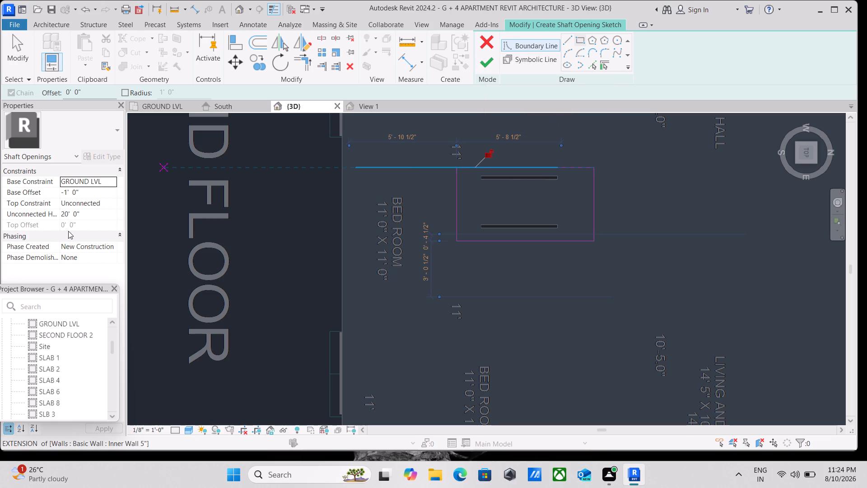
# Set the staircase shaft opening's unconnected height to 60' and finish its sketch.
pyautogui.click(94, 216)
pyautogui.moveTo(104, 213); pyautogui.dragTo(88, 213)
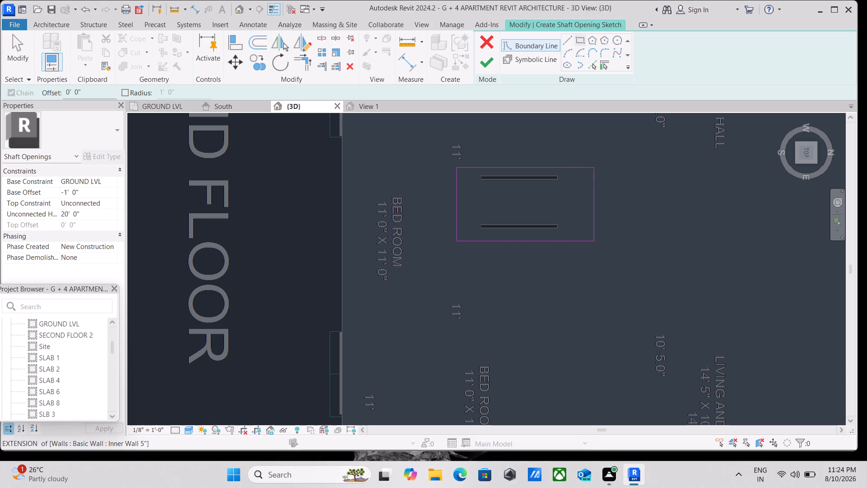
pyautogui.moveTo(88, 213); pyautogui.dragTo(36, 213)
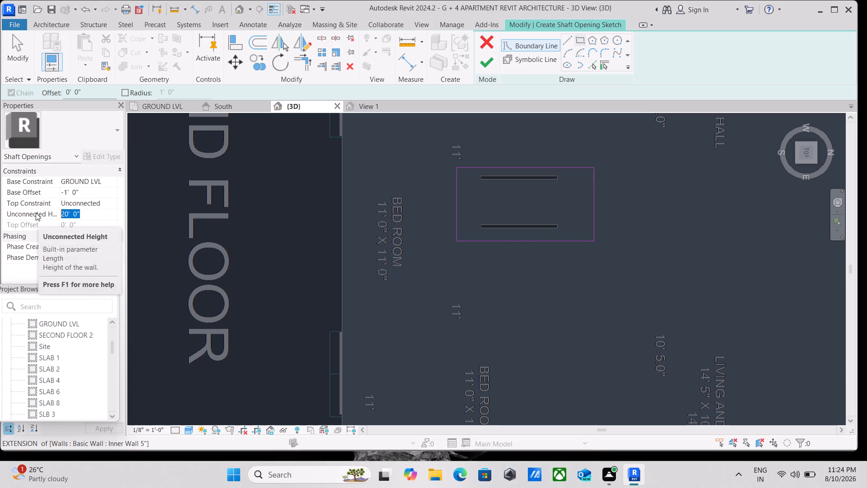
pyautogui.write('60')
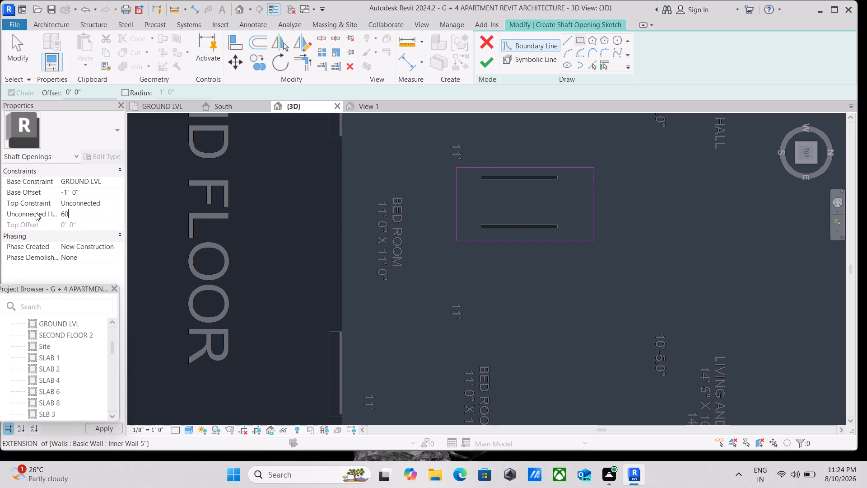
pyautogui.press("'")
pyautogui.press('Return')
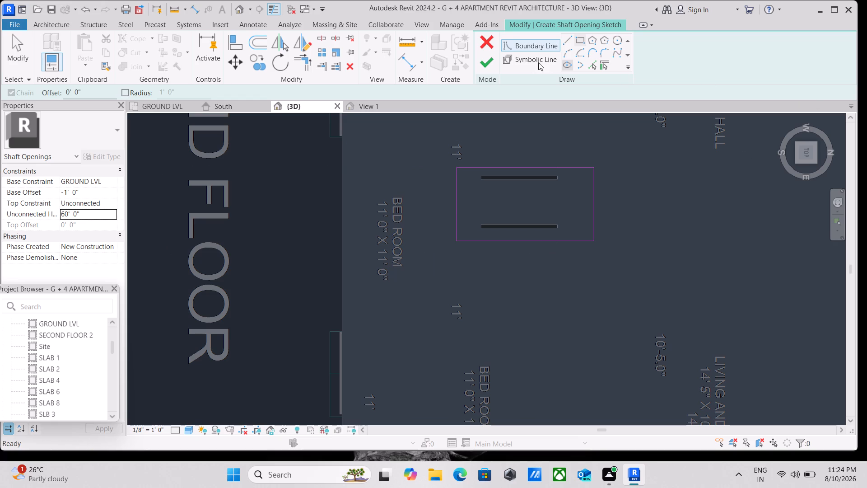
pyautogui.click(485, 64)
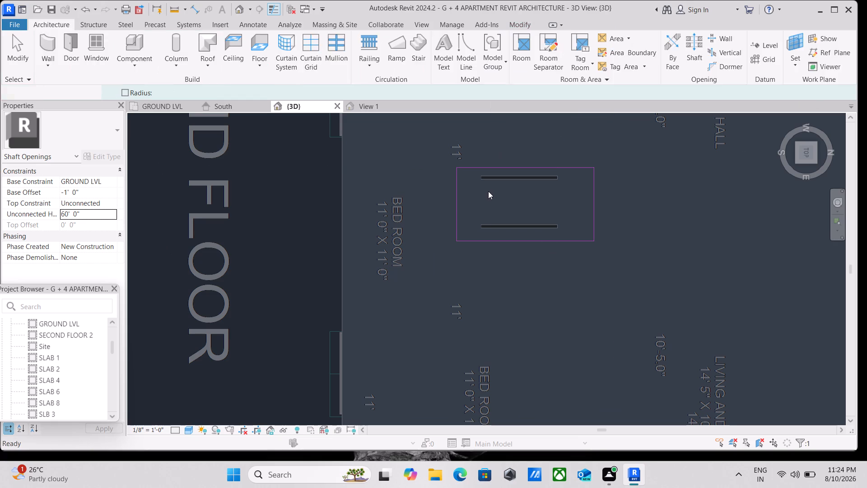
pyautogui.scroll(-2, 492, 185)
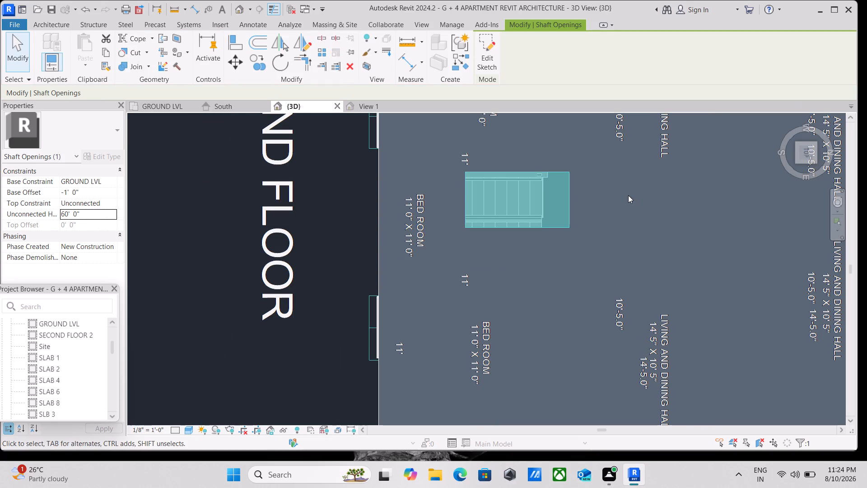
pyautogui.press('Escape')
pyautogui.scroll(-3, 627, 195)
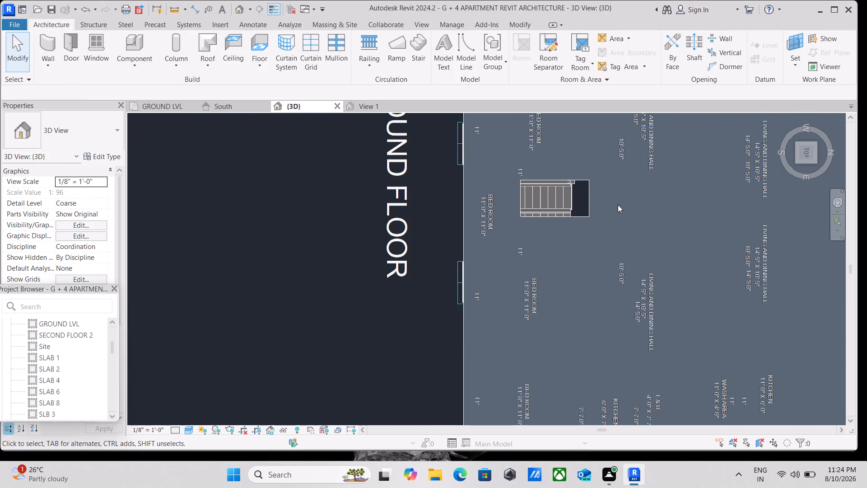
# Reopen the staircase shaft opening's boundary sketch and select its north edge, beyond the end of the stair flight, for moving.
pyautogui.moveTo(618, 205); pyautogui.dragTo(606, 150, button='middle')
pyautogui.scroll(1, 557, 159)
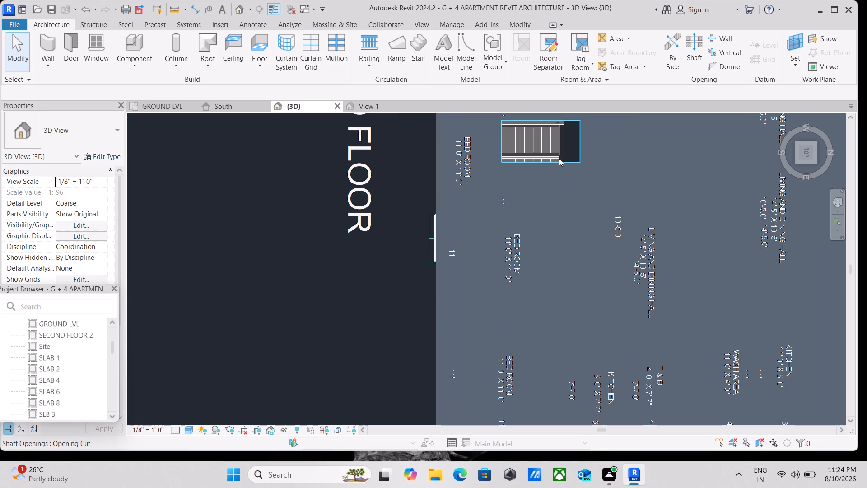
pyautogui.click(557, 161)
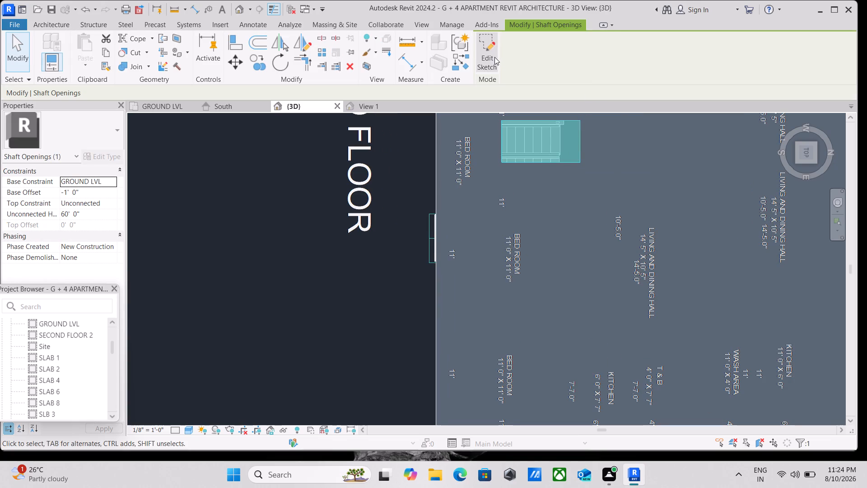
pyautogui.click(494, 56)
pyautogui.scroll(4, 585, 185)
pyautogui.scroll(1, 588, 131)
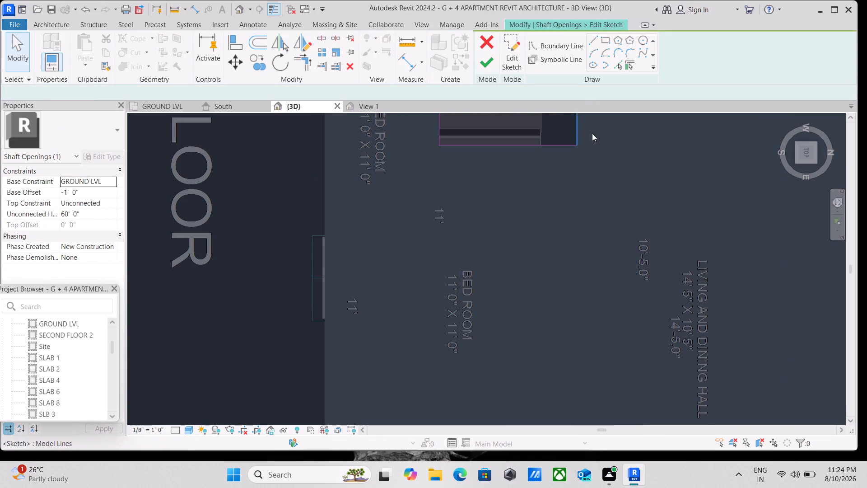
pyautogui.scroll(1, 592, 133)
pyautogui.moveTo(593, 133); pyautogui.dragTo(591, 253, button='middle')
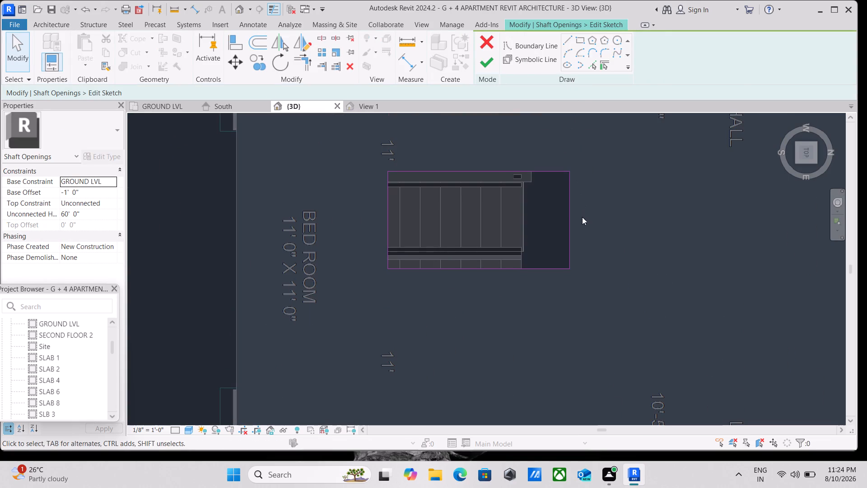
pyautogui.click(232, 66)
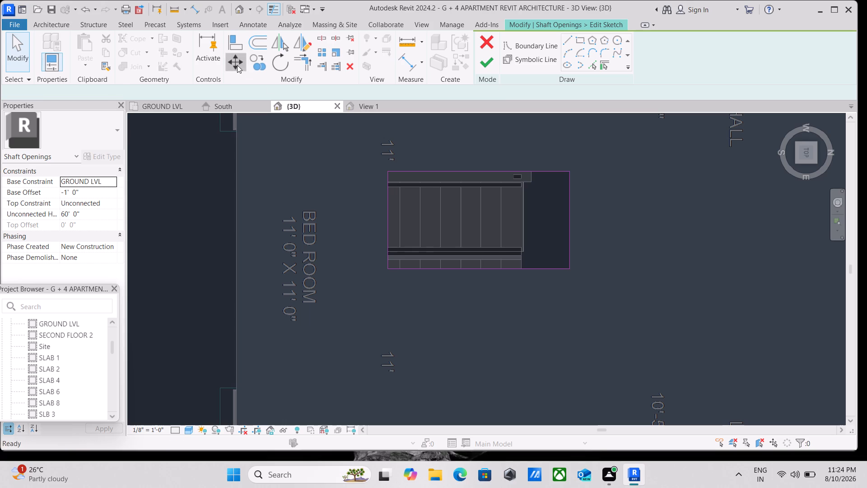
pyautogui.click(568, 220)
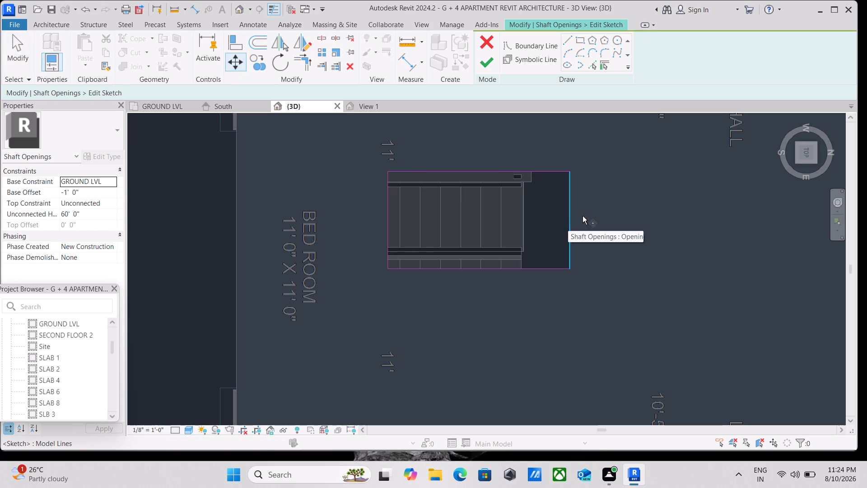
pyautogui.press('Escape')
pyautogui.click(569, 227)
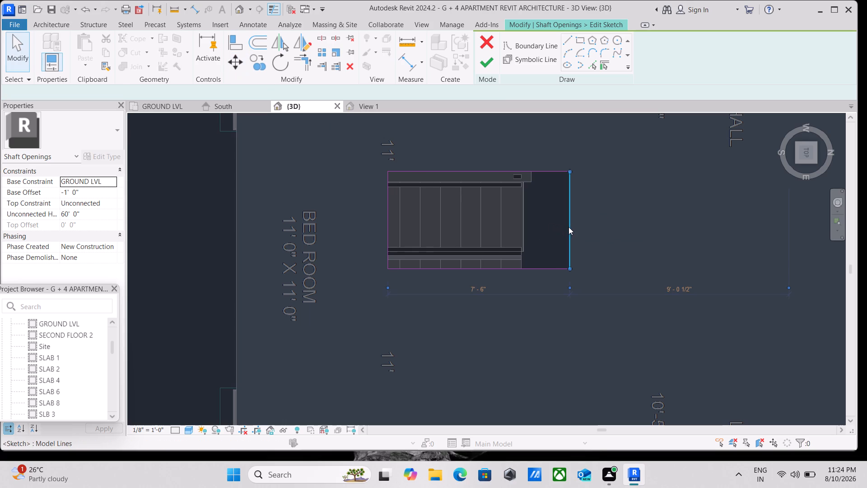